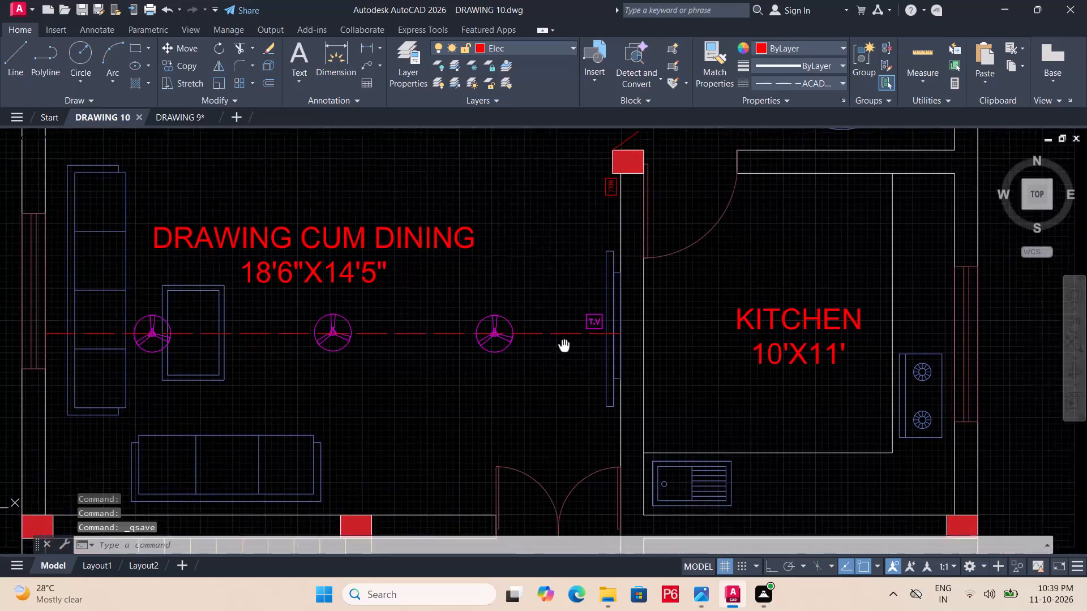
Copy the BRACKETS symbol from the legend into the Drawing cum Dining below the bell plug and into the Kitchen beside the shared wall.
{"action": "scroll", "coordinate": [530, 328], "scroll_direction": "down", "scroll_amount": 1}
{"action": "scroll", "coordinate": [596, 343], "scroll_direction": "down", "scroll_amount": 1}
{"action": "middle_click_drag", "start_coordinate": [694, 345], "coordinate": [610, 444]}
{"action": "scroll", "coordinate": [631, 381], "scroll_direction": "down", "scroll_amount": 1}
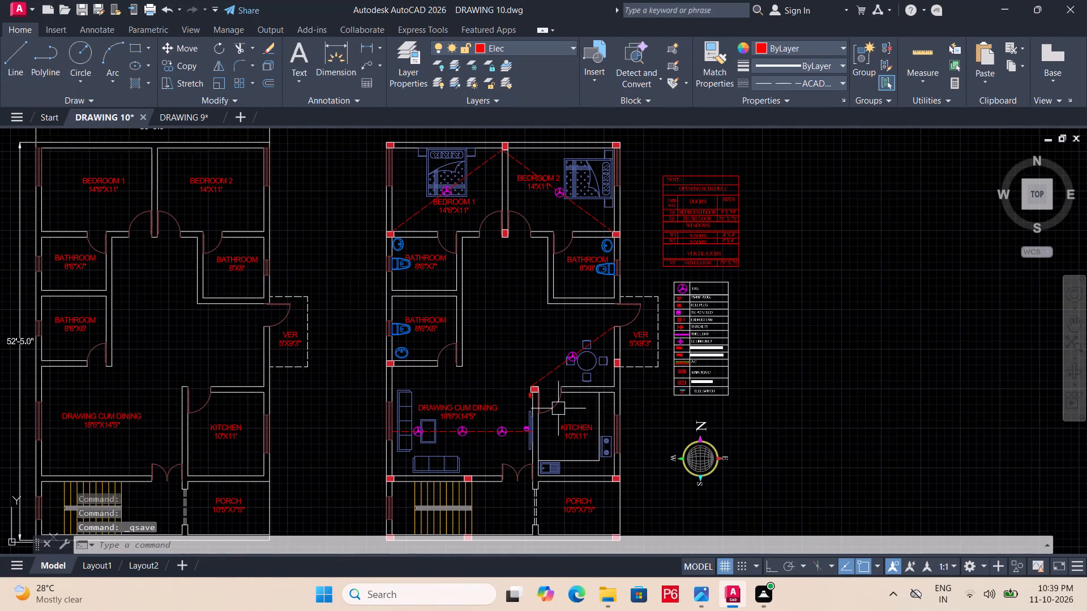
{"action": "middle_click_drag", "start_coordinate": [533, 416], "coordinate": [539, 415]}
{"action": "scroll", "coordinate": [534, 416], "scroll_direction": "up", "scroll_amount": 1}
{"action": "scroll", "coordinate": [508, 455], "scroll_direction": "up", "scroll_amount": 2}
{"action": "middle_click_drag", "start_coordinate": [630, 407], "coordinate": [492, 466]}
{"action": "scroll", "coordinate": [738, 329], "scroll_direction": "down", "scroll_amount": 1}
{"action": "middle_click_drag", "start_coordinate": [738, 329], "coordinate": [631, 390]}
{"action": "scroll", "coordinate": [836, 336], "scroll_direction": "up", "scroll_amount": 1}
{"action": "middle_click_drag", "start_coordinate": [836, 336], "coordinate": [799, 542]}
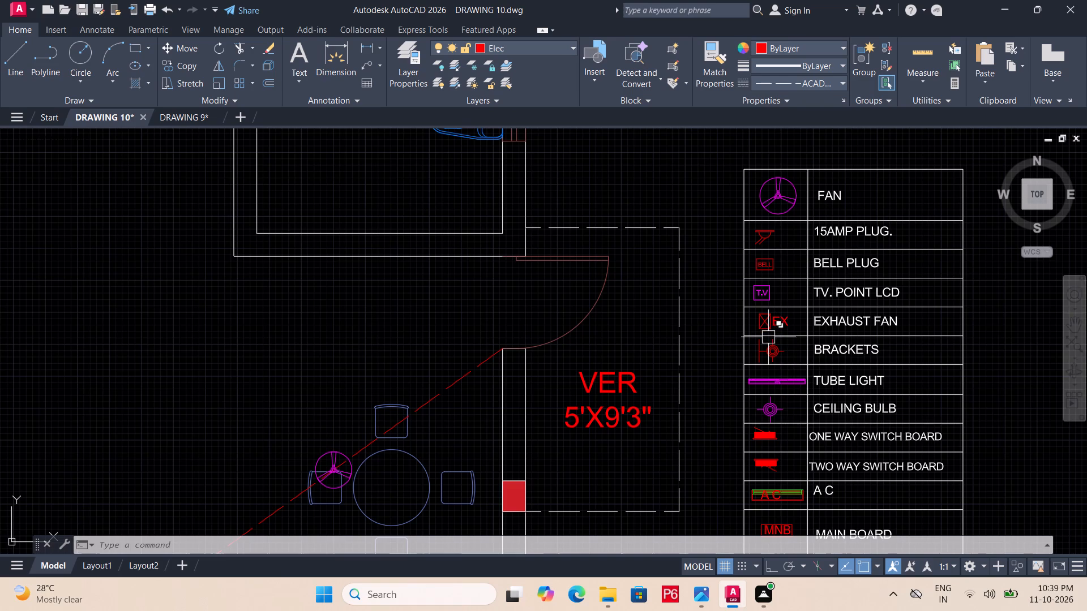
{"action": "scroll", "coordinate": [768, 338], "scroll_direction": "up", "scroll_amount": 1}
{"action": "middle_click_drag", "start_coordinate": [768, 338], "coordinate": [767, 289]}
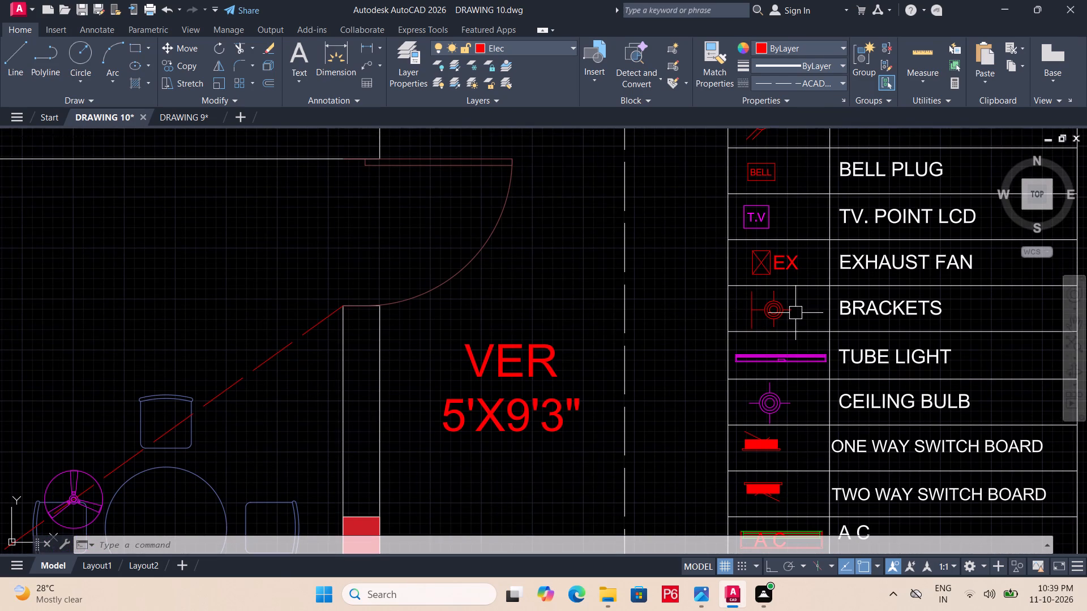
{"action": "left_click", "coordinate": [782, 313]}
{"action": "type", "text": "CO"}
{"action": "key", "text": "space"}
{"action": "left_click", "coordinate": [776, 313]}
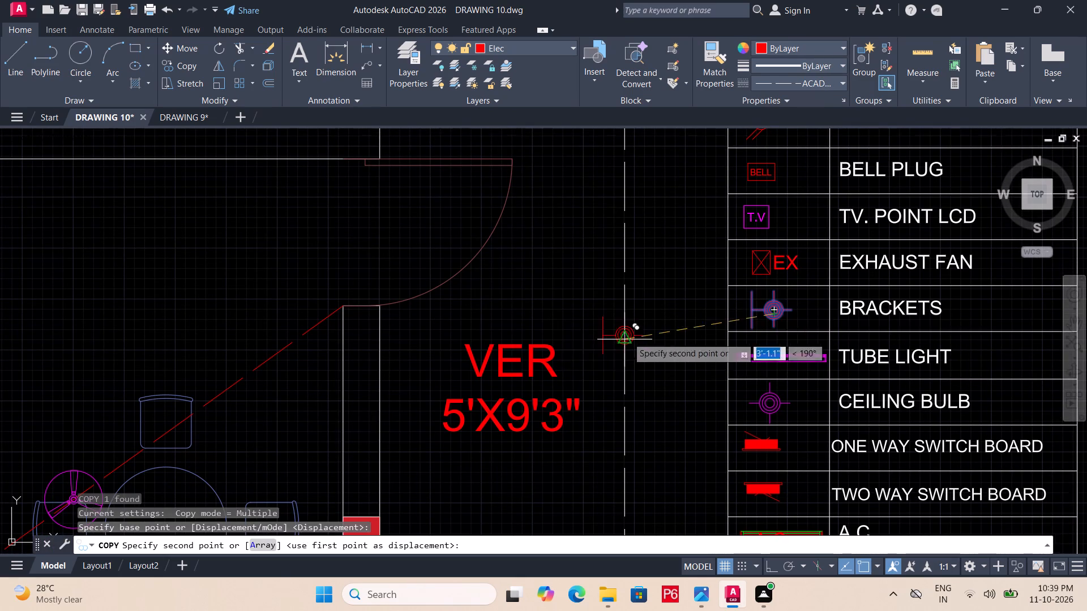
{"action": "middle_click_drag", "start_coordinate": [628, 337], "coordinate": [909, 173]}
{"action": "scroll", "coordinate": [890, 201], "scroll_direction": "down", "scroll_amount": 3}
{"action": "middle_click_drag", "start_coordinate": [556, 362], "coordinate": [628, 266]}
{"action": "scroll", "coordinate": [704, 309], "scroll_direction": "up", "scroll_amount": 1}
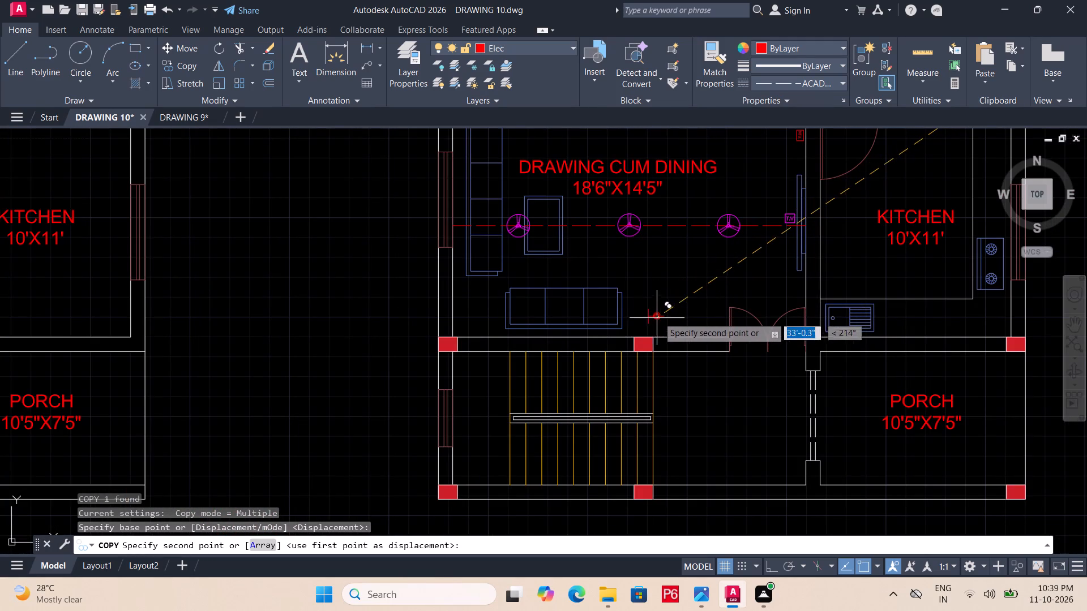
{"action": "middle_click_drag", "start_coordinate": [734, 270], "coordinate": [699, 343]}
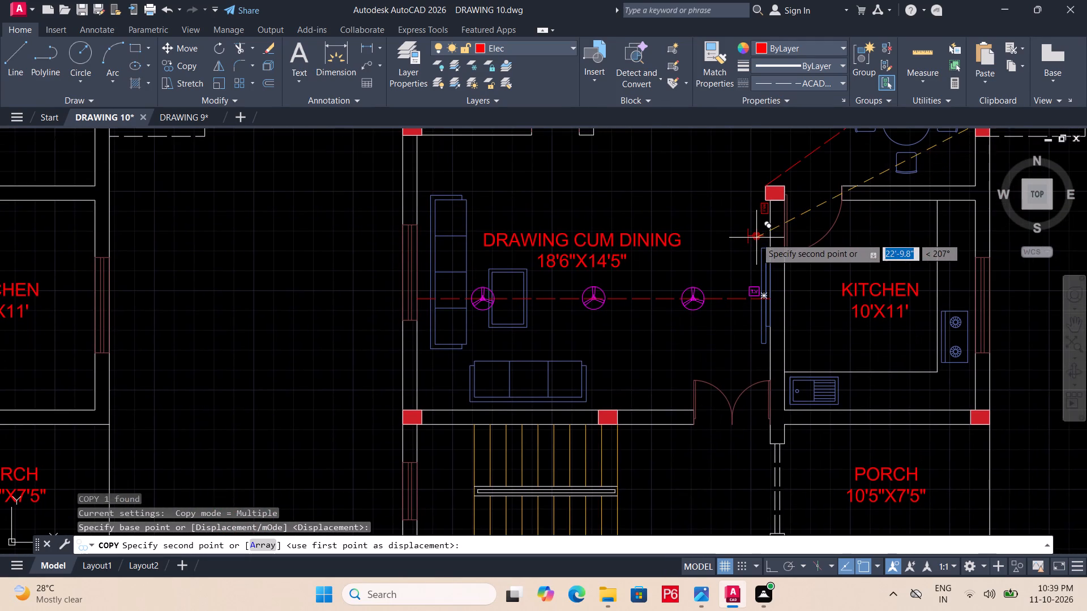
{"action": "left_click", "coordinate": [756, 238]}
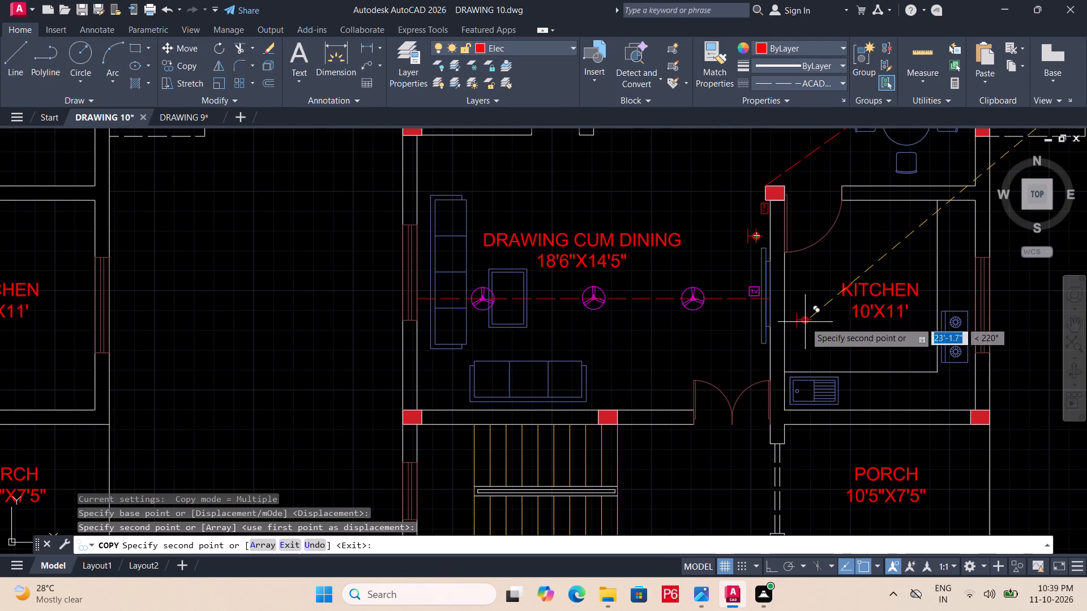
{"action": "scroll", "coordinate": [805, 321], "scroll_direction": "up", "scroll_amount": 1}
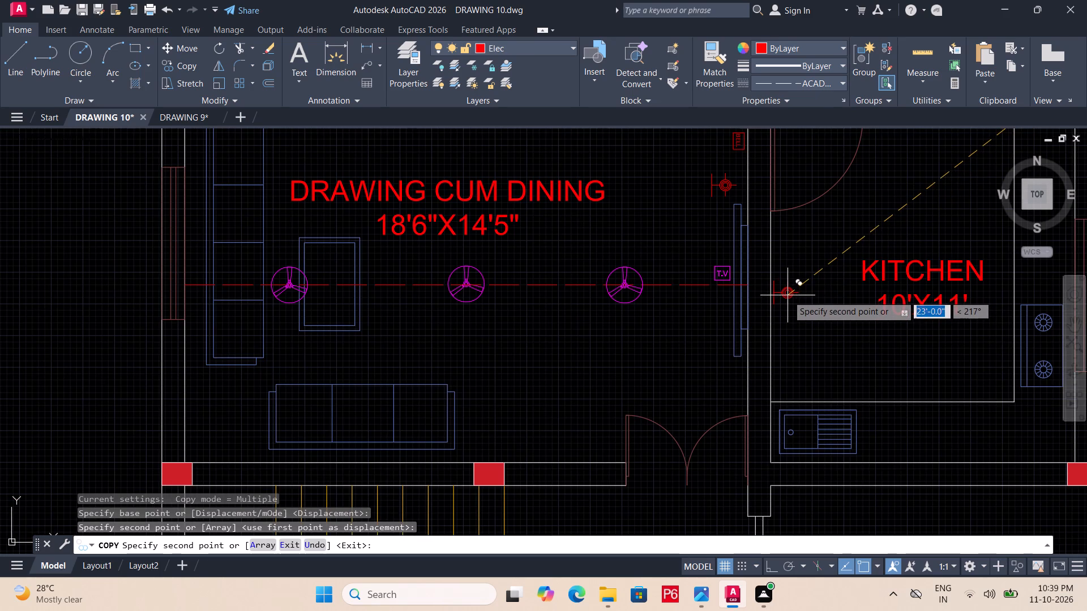
{"action": "left_click", "coordinate": [788, 295]}
Place bracket copies in the 8'6"X6' and 8'6"X7' bathrooms, one on each side of their shared wall.
{"action": "middle_click_drag", "start_coordinate": [842, 223], "coordinate": [805, 448]}
{"action": "scroll", "coordinate": [843, 223], "scroll_direction": "down", "scroll_amount": 1}
{"action": "middle_click_drag", "start_coordinate": [578, 238], "coordinate": [642, 275]}
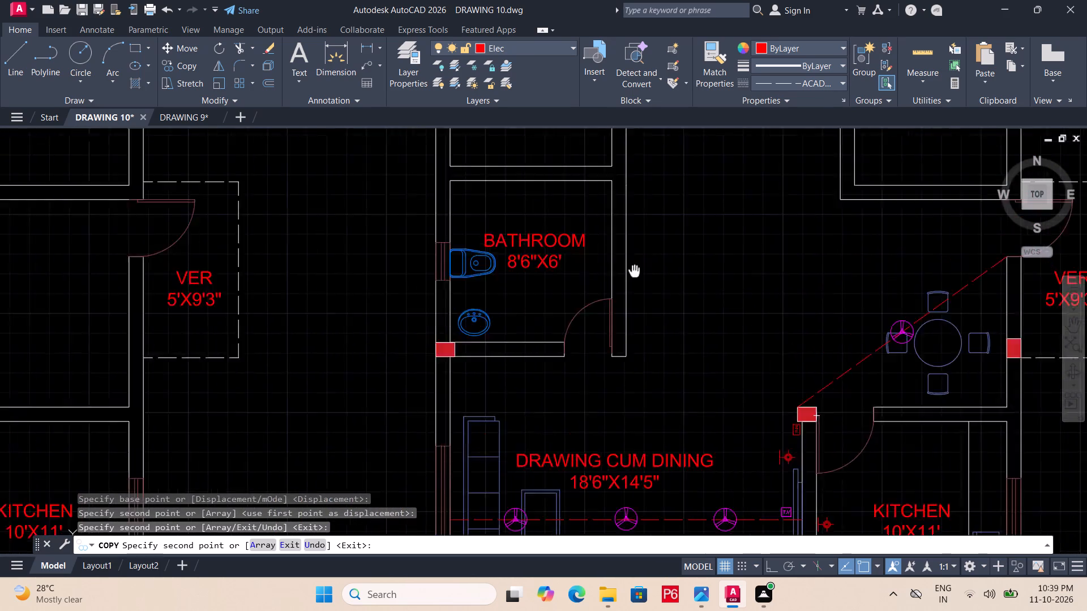
{"action": "middle_click_drag", "start_coordinate": [642, 275], "coordinate": [733, 304]}
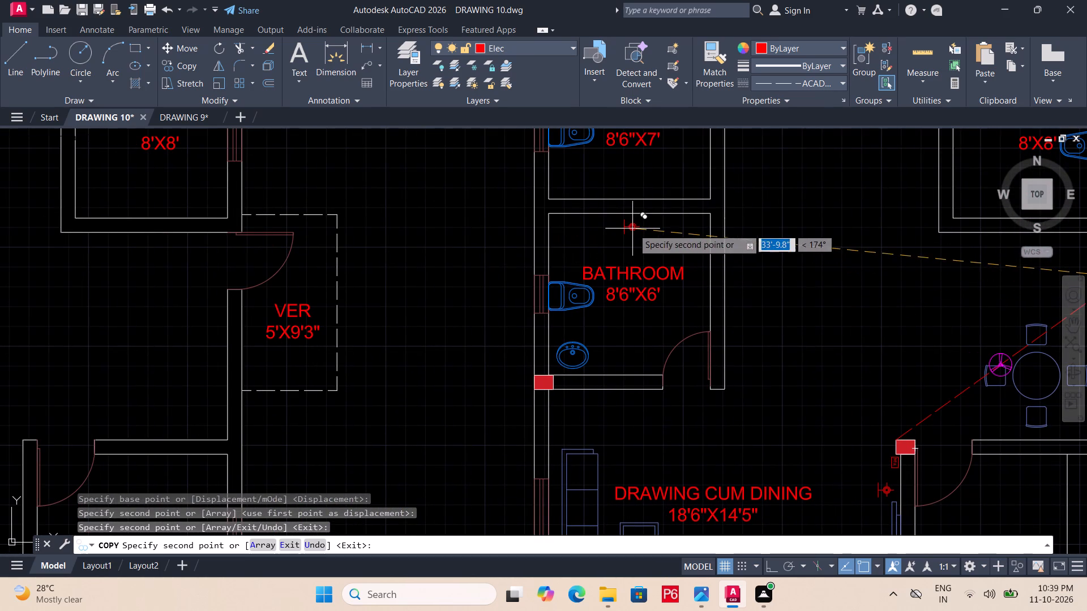
{"action": "left_click", "coordinate": [633, 229]}
{"action": "middle_click_drag", "start_coordinate": [688, 190], "coordinate": [704, 269]}
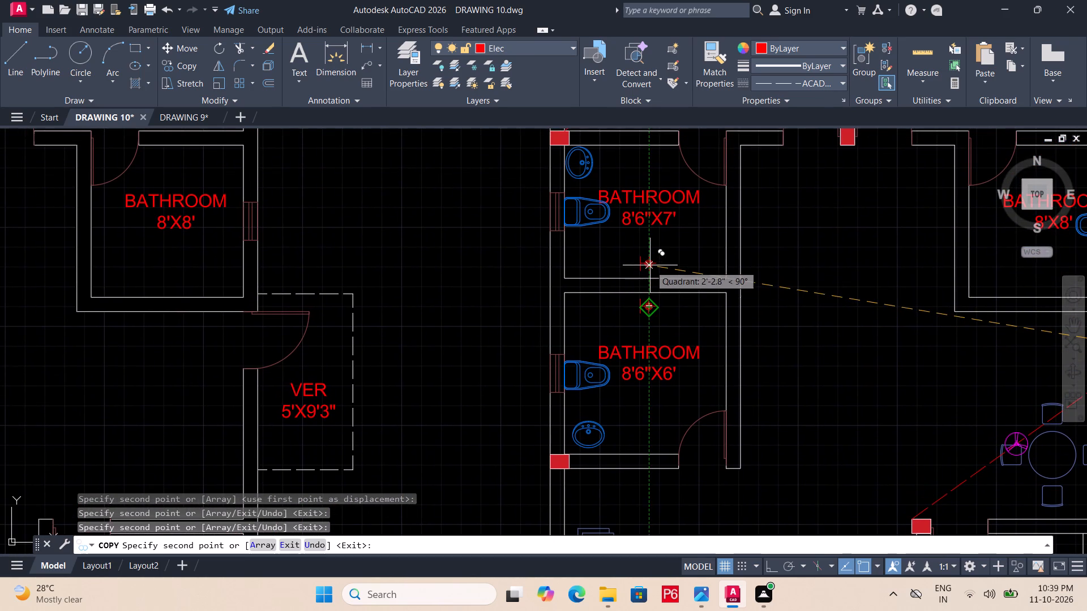
{"action": "left_click", "coordinate": [650, 265]}
Place bracket copies in Bedroom 1 beside the window wall and in Bedroom 2 near the upper wall.
{"action": "middle_click_drag", "start_coordinate": [748, 233], "coordinate": [764, 447]}
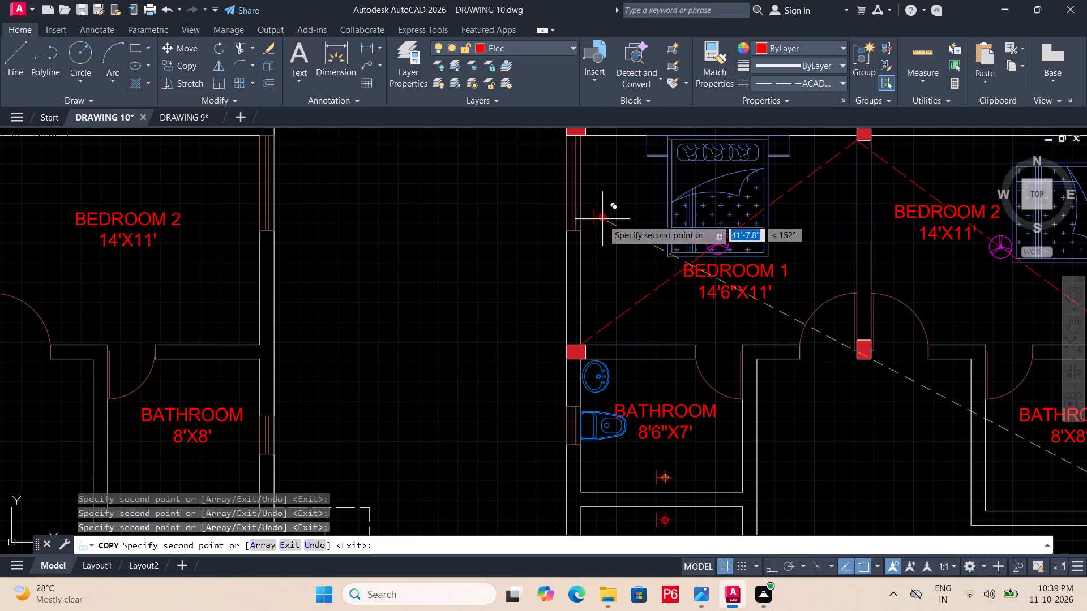
{"action": "left_click", "coordinate": [594, 251]}
{"action": "middle_click_drag", "start_coordinate": [893, 232], "coordinate": [670, 309]}
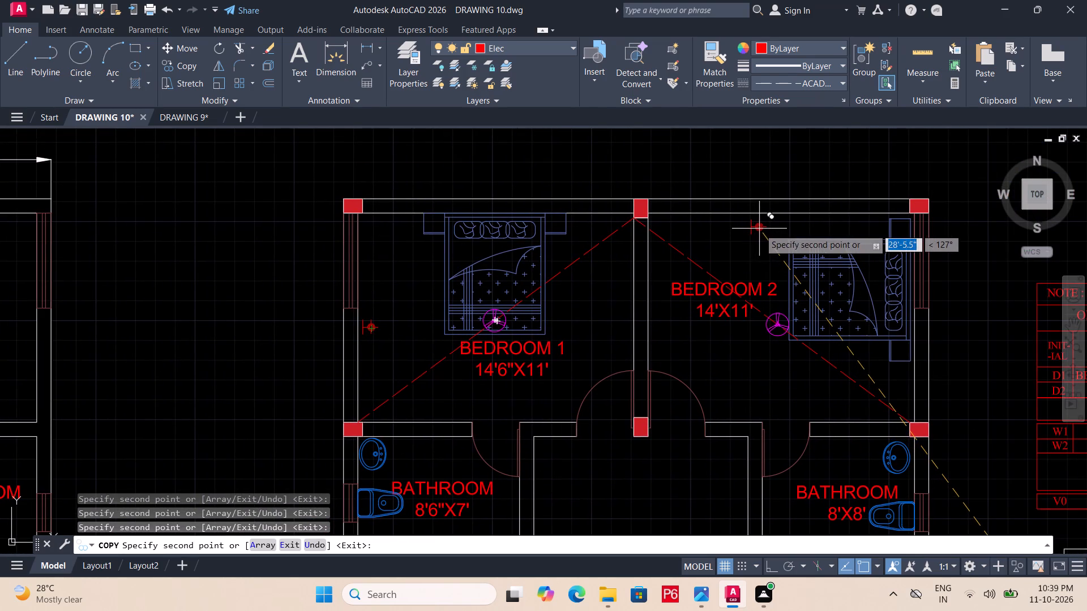
{"action": "left_click", "coordinate": [759, 229]}
Place bracket copies in the 8'X8' bathroom near its inner wall and in the passage beside the 8'6" wide bathrooms.
{"action": "middle_click_drag", "start_coordinate": [772, 367], "coordinate": [770, 229]}
{"action": "middle_click_drag", "start_coordinate": [823, 389], "coordinate": [820, 298]}
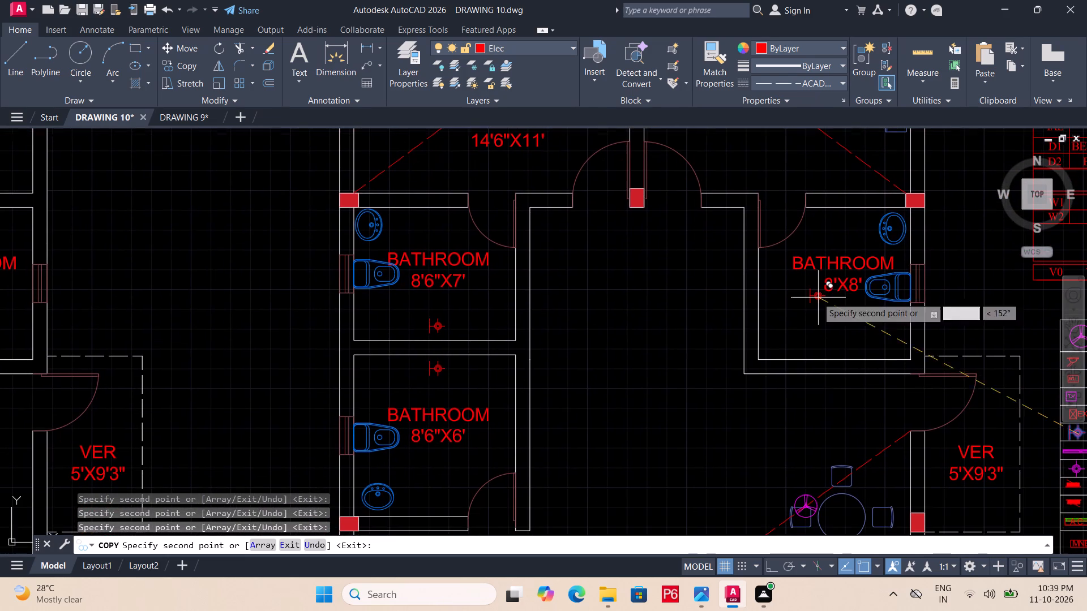
{"action": "left_click", "coordinate": [780, 296]}
{"action": "middle_click_drag", "start_coordinate": [726, 367], "coordinate": [847, 203]}
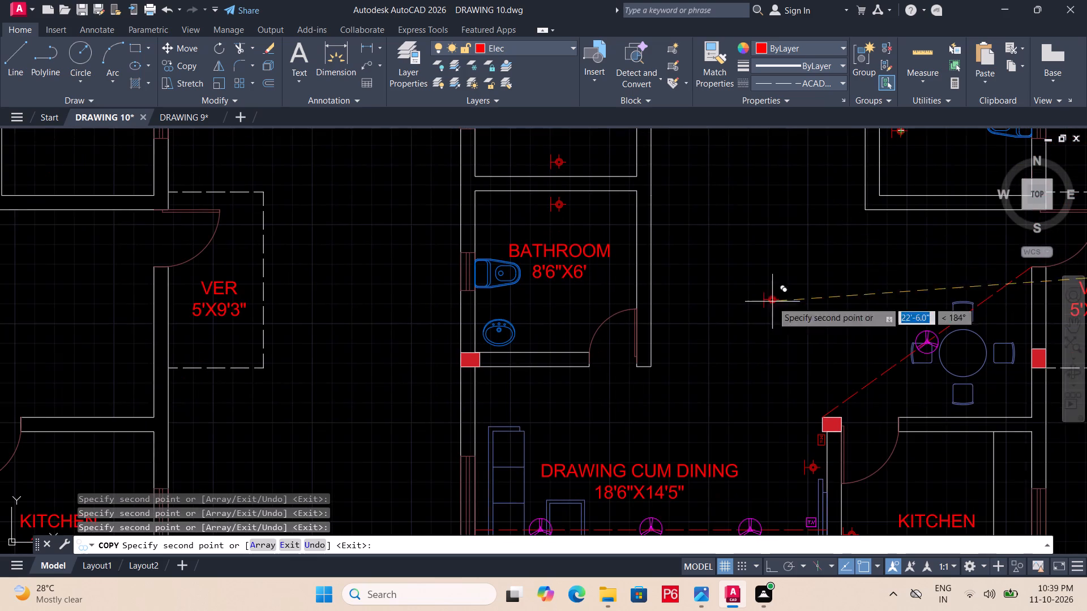
{"action": "middle_click_drag", "start_coordinate": [717, 344], "coordinate": [750, 446]}
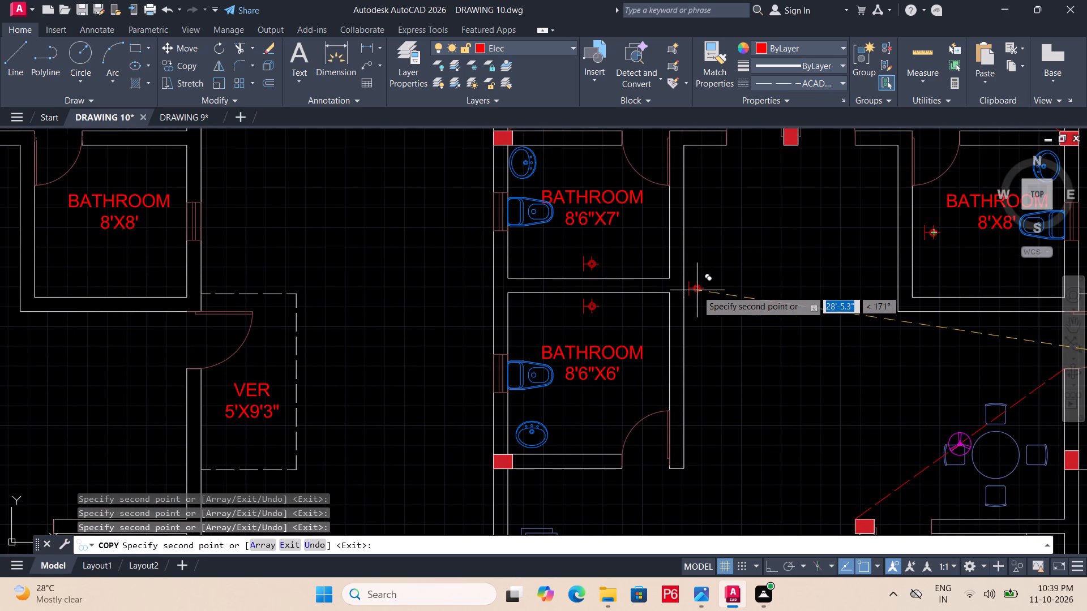
{"action": "left_click", "coordinate": [696, 290]}
Finish copying the brackets and save the drawing.
{"action": "middle_click_drag", "start_coordinate": [739, 382], "coordinate": [748, 147]}
{"action": "middle_click_drag", "start_coordinate": [854, 373], "coordinate": [854, 312]}
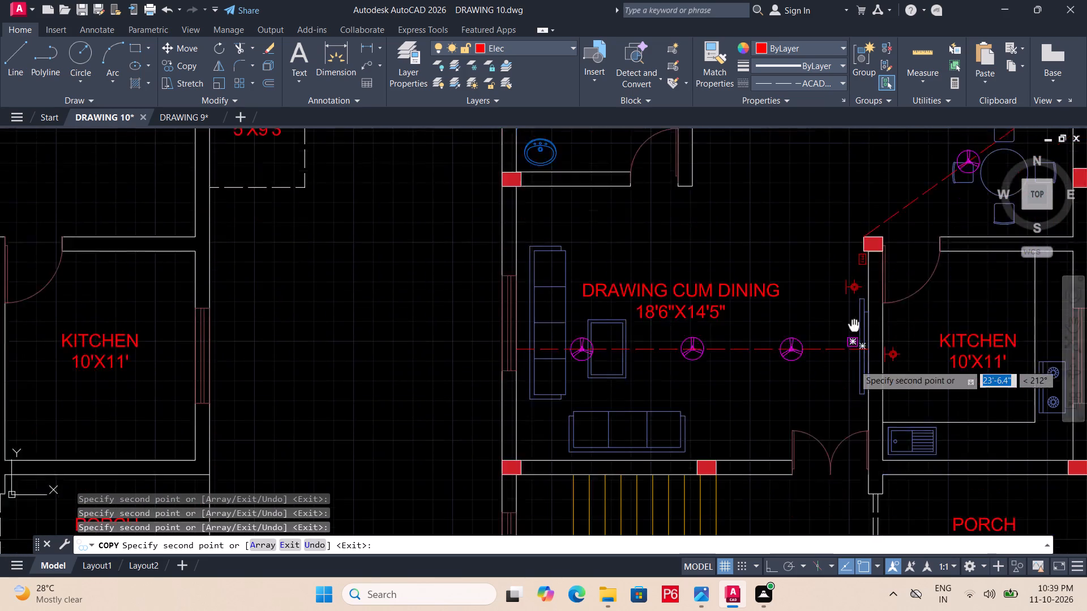
{"action": "middle_click_drag", "start_coordinate": [854, 312], "coordinate": [854, 264]}
{"action": "middle_click_drag", "start_coordinate": [954, 331], "coordinate": [940, 299]}
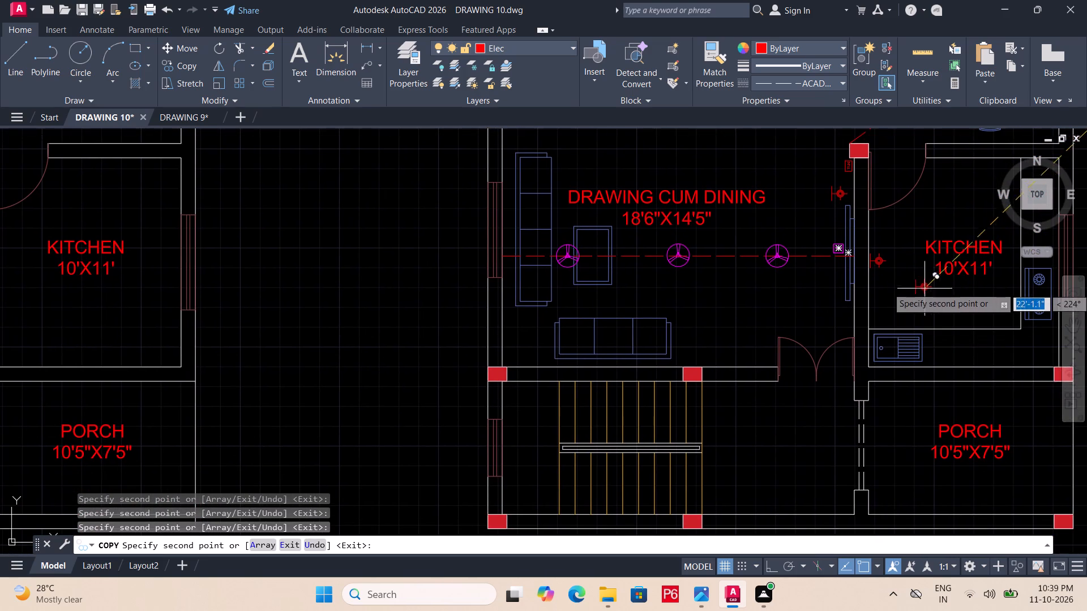
{"action": "key", "text": "ctrl+s"}
{"action": "key", "text": "ctrl+s"}
{"action": "key", "text": "ctrl+s"}
{"action": "key", "text": "ctrl+s"}
Rotate the Drawing cum Dining bracket with Ortho on so its mounting line faces the wall shared with the Kitchen.
{"action": "scroll", "coordinate": [846, 207], "scroll_direction": "up", "scroll_amount": 2}
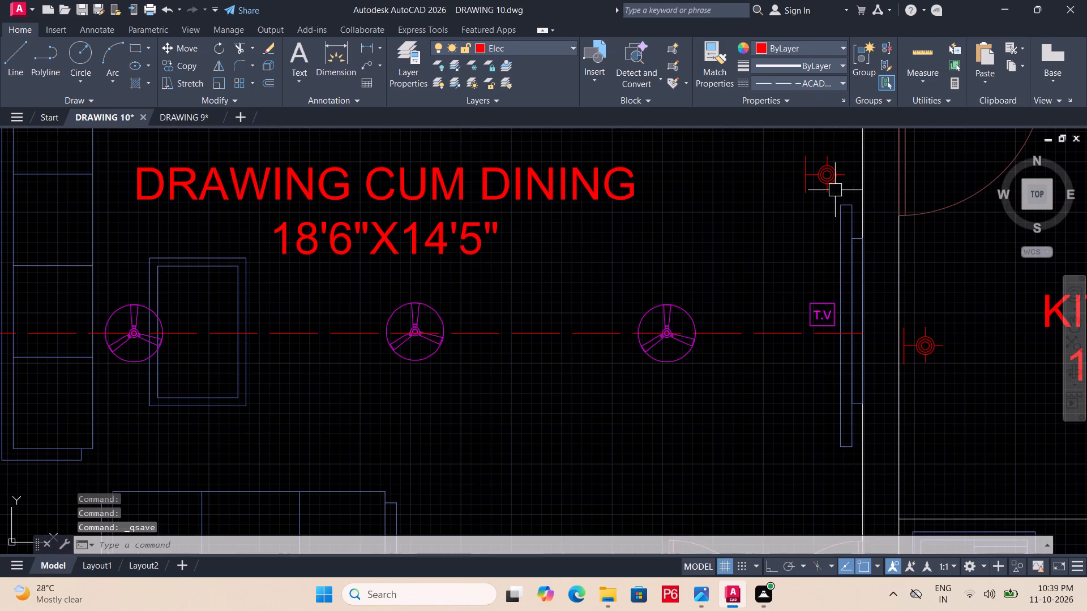
{"action": "left_click", "coordinate": [835, 180]}
{"action": "type", "text": "RO"}
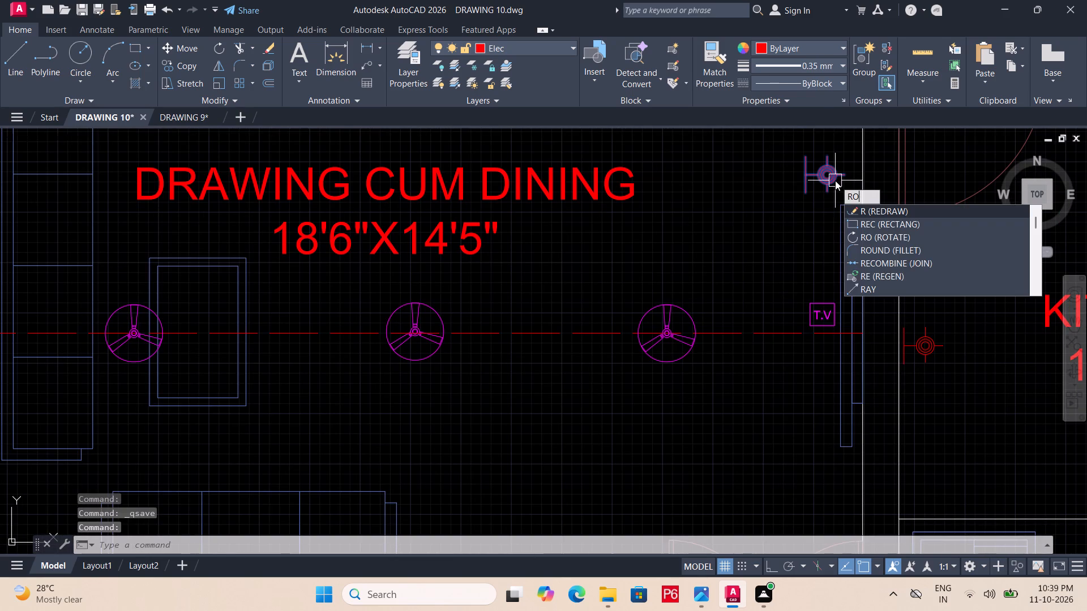
{"action": "key", "text": "space"}
{"action": "left_click", "coordinate": [835, 178]}
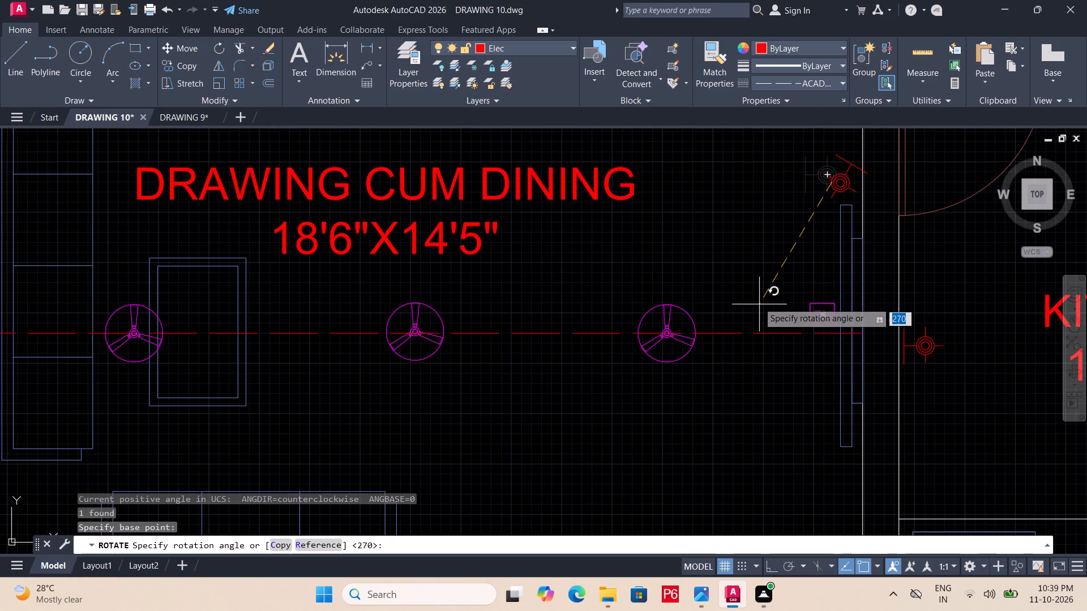
{"action": "key", "text": "F8"}
{"action": "left_click", "coordinate": [755, 209]}
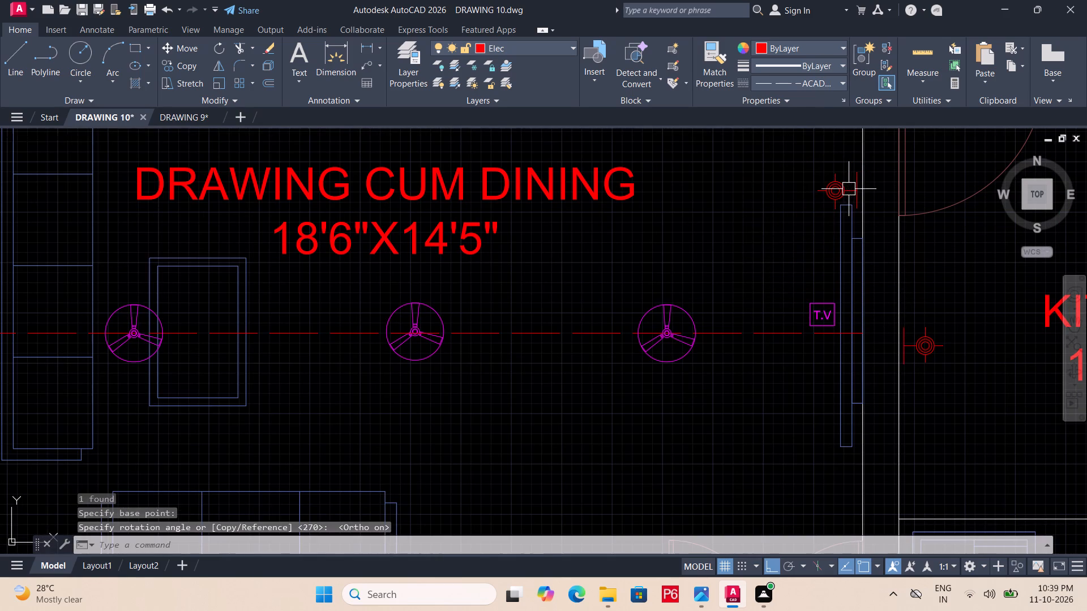
Move the rotated Drawing cum Dining bracket by its mounting line onto the wall face just below the bell plug.
{"action": "left_click", "coordinate": [842, 189]}
{"action": "middle_click_drag", "start_coordinate": [850, 214], "coordinate": [850, 315]}
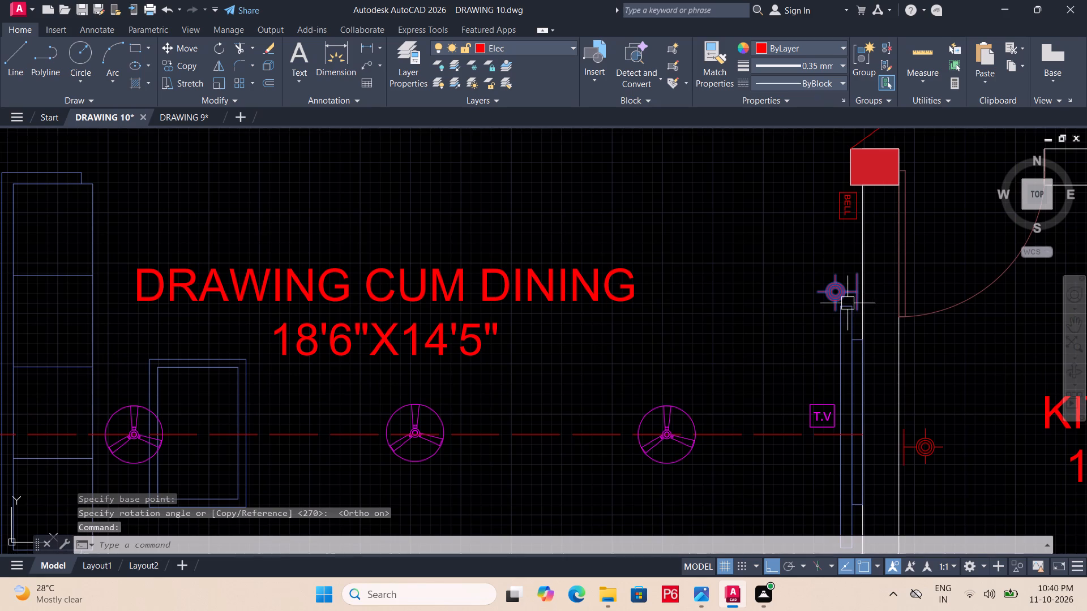
{"action": "key", "text": "m"}
{"action": "key", "text": "space"}
{"action": "scroll", "coordinate": [853, 285], "scroll_direction": "up", "scroll_amount": 2}
{"action": "left_click", "coordinate": [863, 305]}
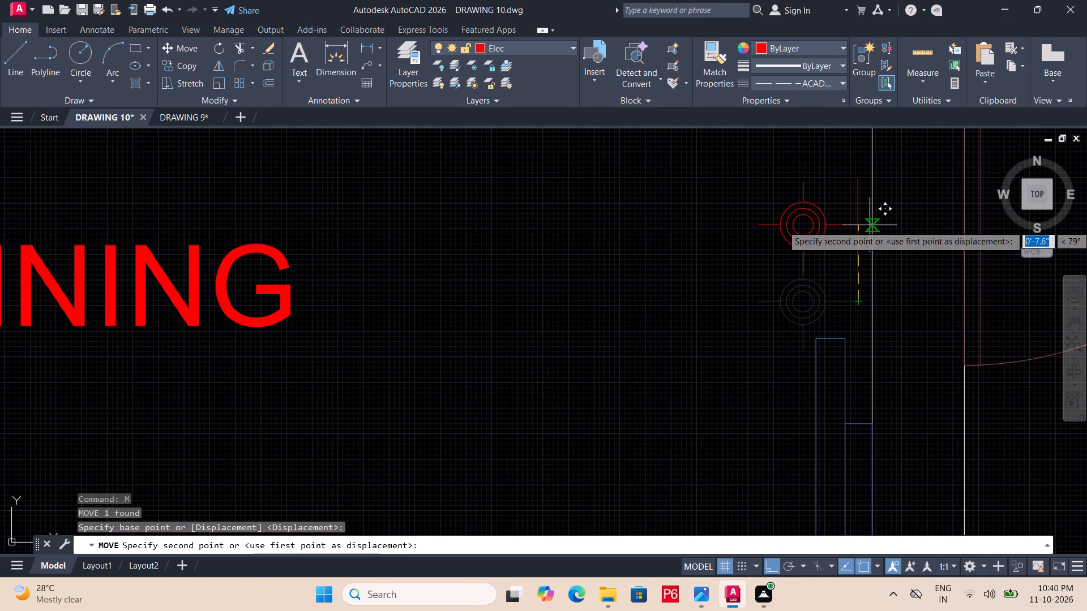
{"action": "key", "text": "F8"}
{"action": "middle_click_drag", "start_coordinate": [871, 226], "coordinate": [881, 364]}
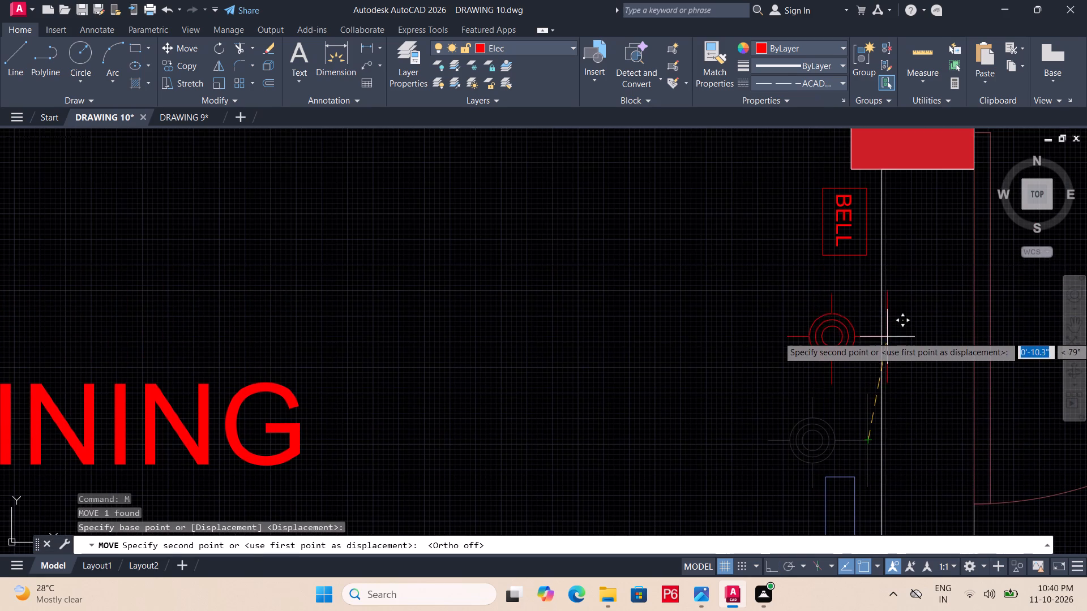
{"action": "left_click", "coordinate": [884, 339]}
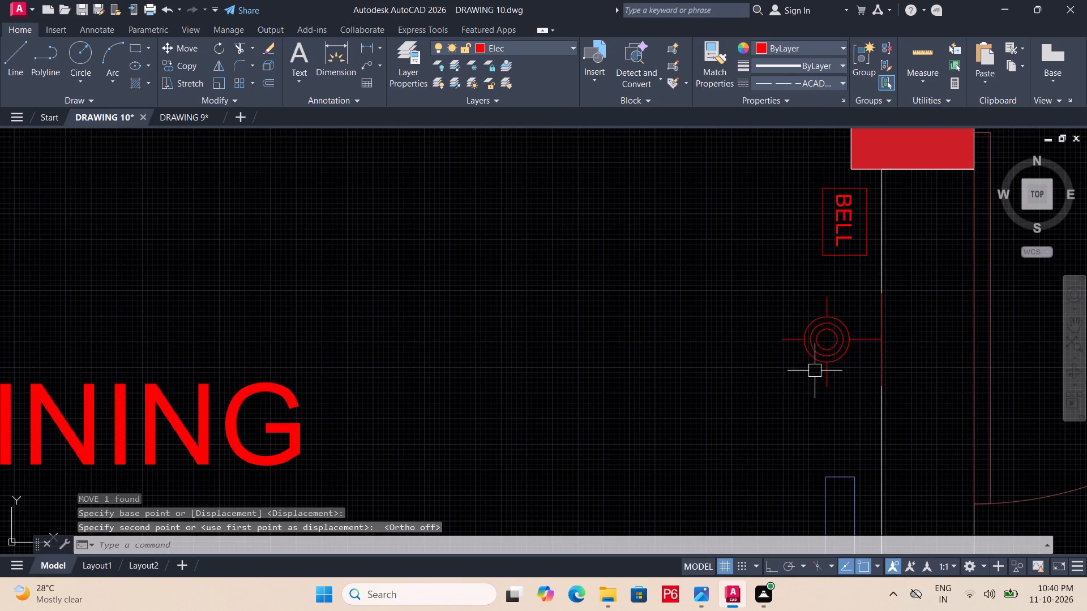
Save the drawing.
{"action": "middle_click_drag", "start_coordinate": [812, 372], "coordinate": [854, 289]}
{"action": "scroll", "coordinate": [854, 289], "scroll_direction": "down", "scroll_amount": 1}
{"action": "key", "text": "ctrl+s"}
{"action": "key", "text": "ctrl+s"}
{"action": "key", "text": "ctrl+s"}
{"action": "key", "text": "ctrl+s"}
Move the Kitchen bracket by its mounting line onto the Kitchen face of the wall behind the TV.
{"action": "scroll", "coordinate": [854, 289], "scroll_direction": "down", "scroll_amount": 2, "text": "ctrl"}
{"action": "middle_click_drag", "start_coordinate": [853, 288], "coordinate": [804, 283]}
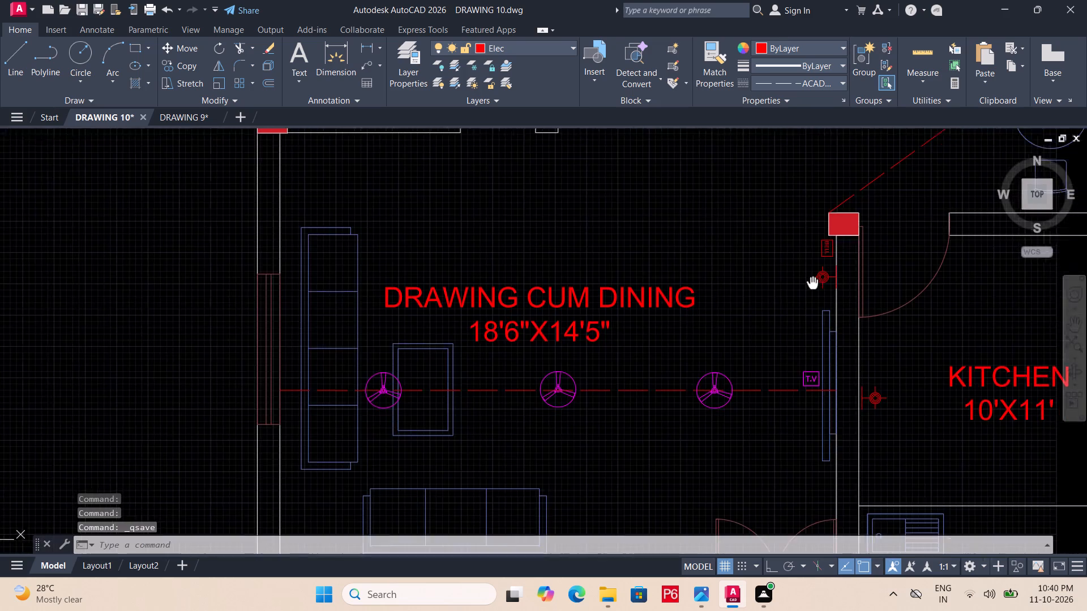
{"action": "middle_click_drag", "start_coordinate": [804, 283], "coordinate": [727, 350]}
{"action": "scroll", "coordinate": [792, 461], "scroll_direction": "up", "scroll_amount": 1}
{"action": "left_click", "coordinate": [780, 470]}
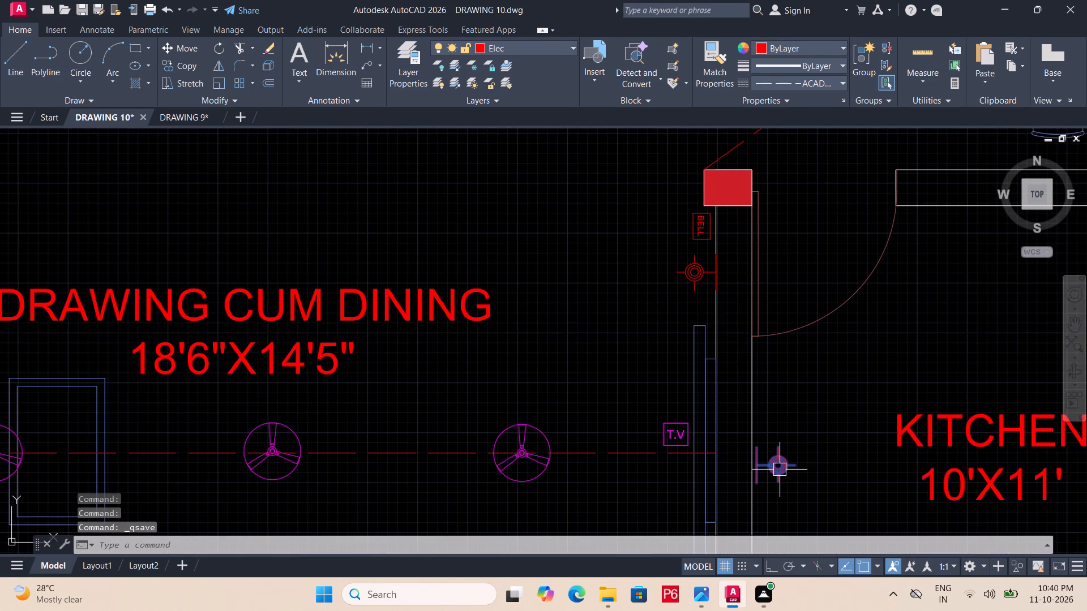
{"action": "middle_click_drag", "start_coordinate": [772, 474], "coordinate": [803, 418]}
{"action": "type", "text": "M"}
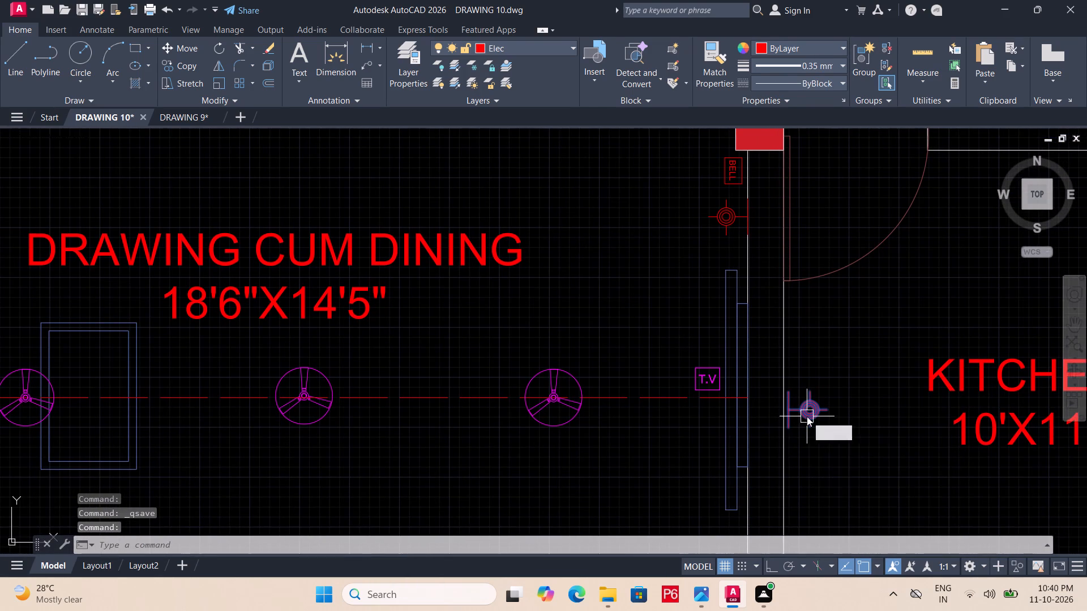
{"action": "key", "text": "space"}
{"action": "scroll", "coordinate": [795, 416], "scroll_direction": "up", "scroll_amount": 2}
{"action": "double_click", "coordinate": [776, 402]}
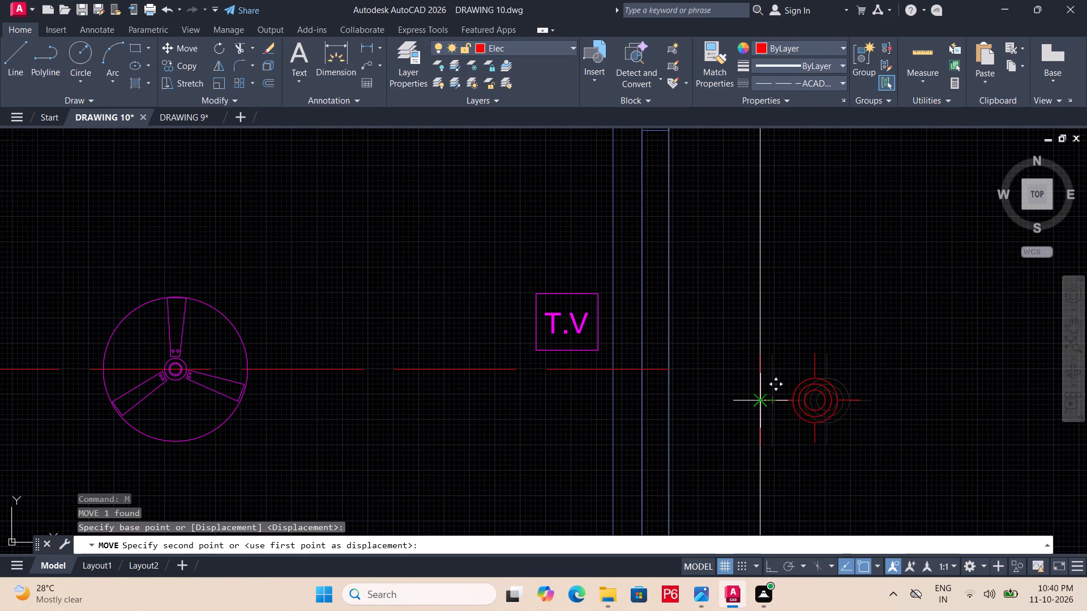
{"action": "left_click", "coordinate": [760, 399]}
Save the drawing.
{"action": "scroll", "coordinate": [849, 358], "scroll_direction": "down", "scroll_amount": 2}
{"action": "key", "text": "ctrl+s"}
{"action": "key", "text": "ctrl+s"}
{"action": "key", "text": "ctrl+s"}
{"action": "key", "text": "ctrl+s"}
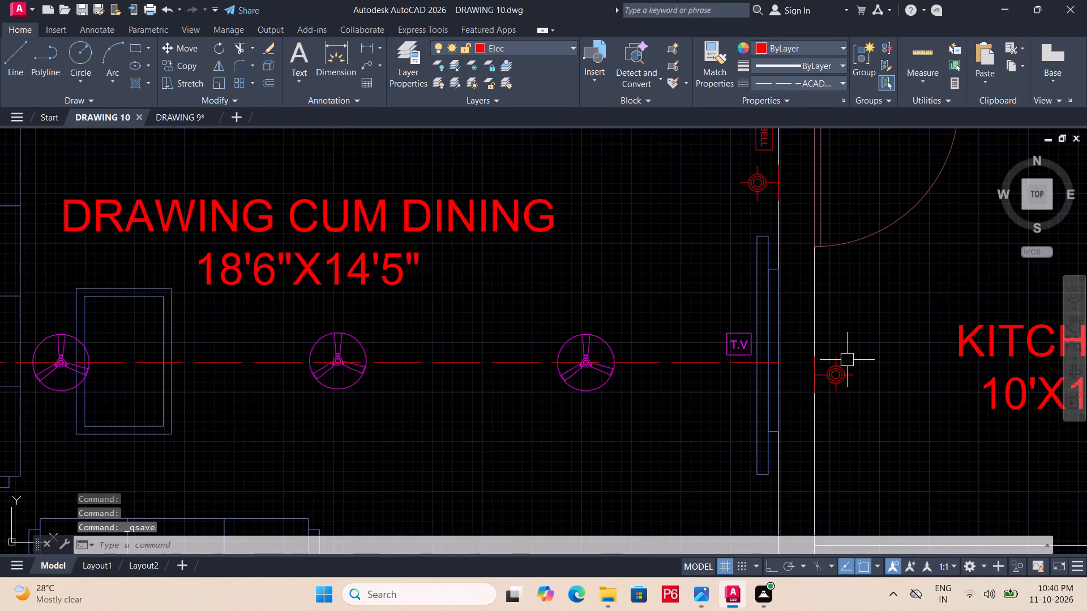
Move the passage bracket by its mounting line onto the outer face of the bathroom wall between the two 8'6" wide bathrooms.
{"action": "middle_click_drag", "start_coordinate": [839, 333], "coordinate": [849, 484]}
{"action": "scroll", "coordinate": [851, 440], "scroll_direction": "down", "scroll_amount": 2}
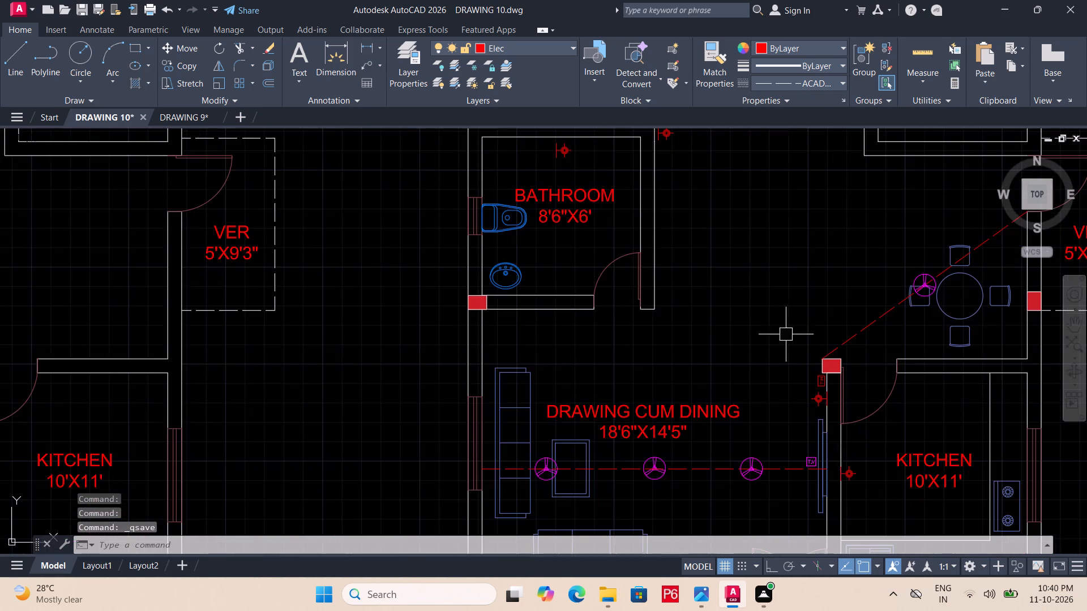
{"action": "scroll", "coordinate": [784, 332], "scroll_direction": "down", "scroll_amount": 1}
{"action": "middle_click_drag", "start_coordinate": [783, 333], "coordinate": [789, 420]}
{"action": "scroll", "coordinate": [718, 296], "scroll_direction": "up", "scroll_amount": 3}
{"action": "left_click", "coordinate": [705, 291]}
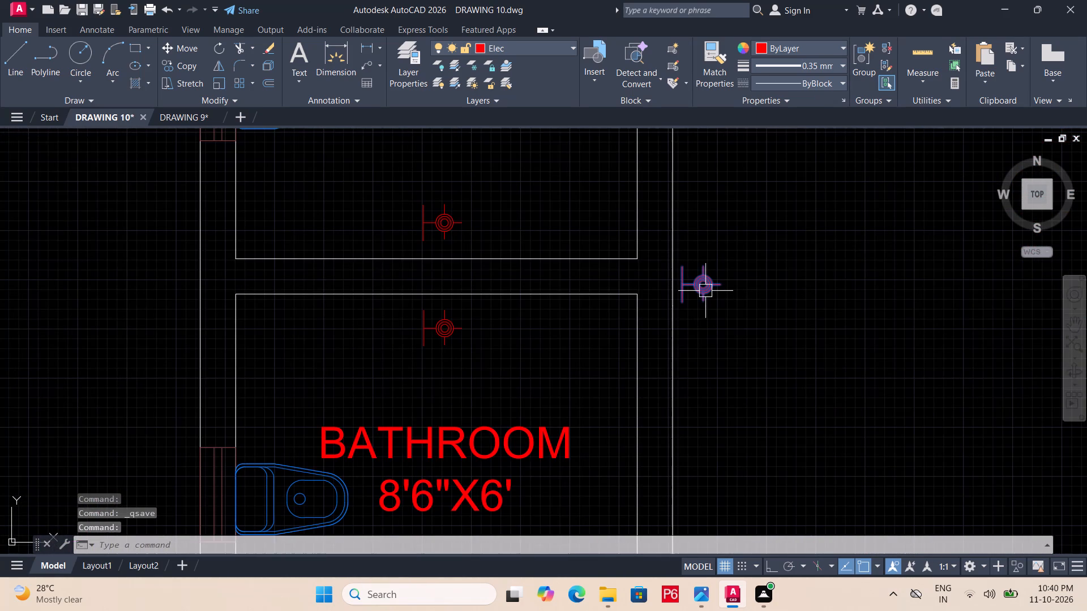
{"action": "key", "text": "c"}
{"action": "key", "text": "BackSpace"}
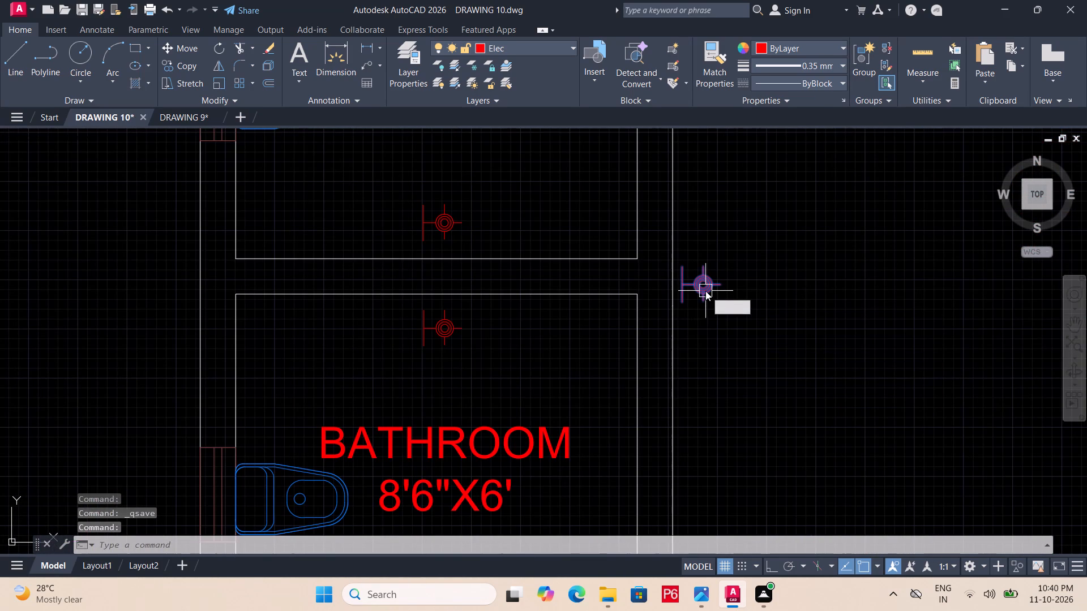
{"action": "type", "text": "M"}
{"action": "key", "text": "space"}
{"action": "scroll", "coordinate": [679, 285], "scroll_direction": "up", "scroll_amount": 2}
{"action": "left_click", "coordinate": [679, 285]}
{"action": "left_click", "coordinate": [657, 284]}
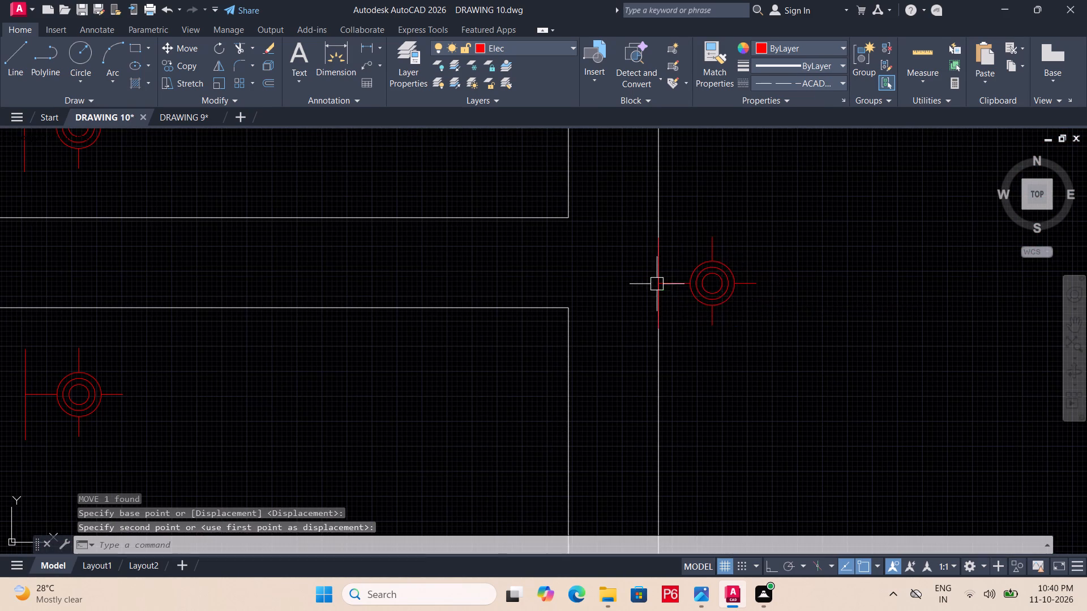
Save the drawing.
{"action": "scroll", "coordinate": [808, 249], "scroll_direction": "down", "scroll_amount": 3}
{"action": "key", "text": "ctrl+s"}
{"action": "key", "text": "ctrl+s"}
{"action": "key", "text": "ctrl+s"}
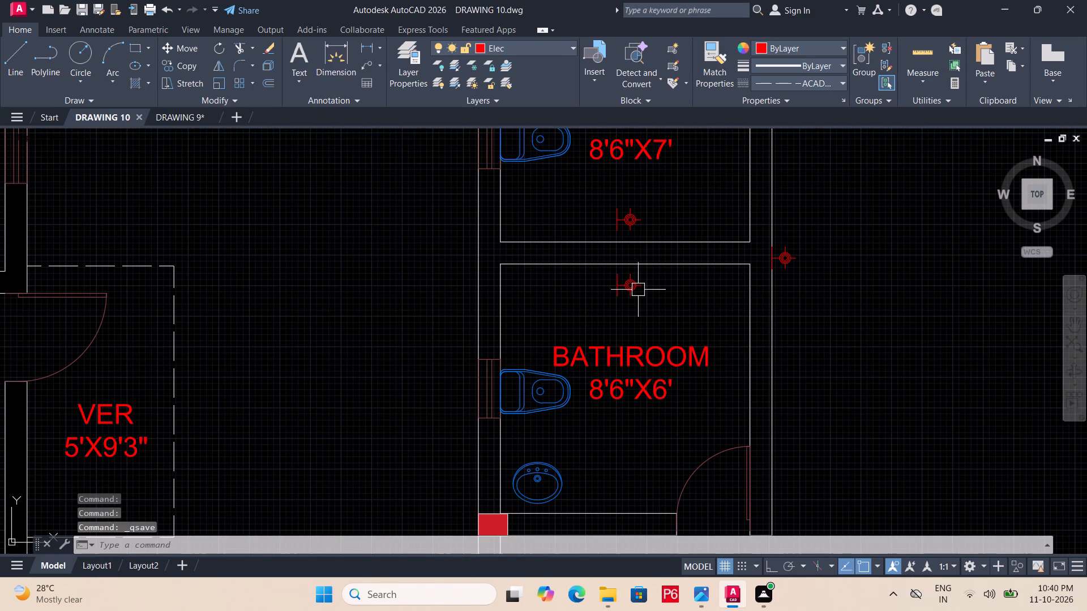
Rotate the 8'6"X6' bathroom bracket 270° with Ortho on, so its mounting line faces the wall shared with the 8'6"X7' bathroom.
{"action": "left_click", "coordinate": [636, 290]}
{"action": "type", "text": "RO"}
{"action": "key", "text": "space"}
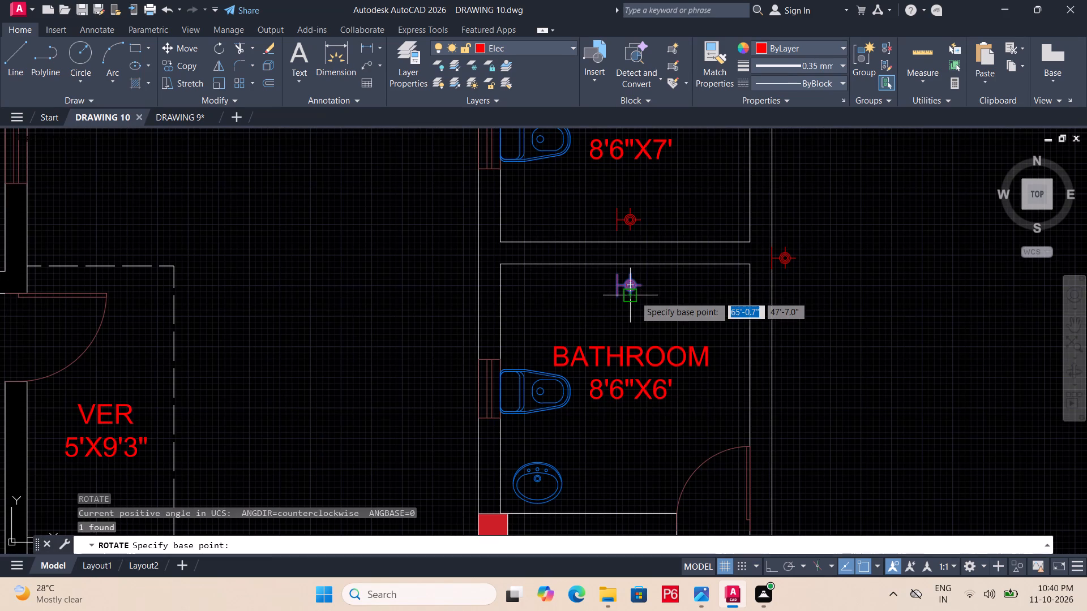
{"action": "left_click", "coordinate": [635, 296]}
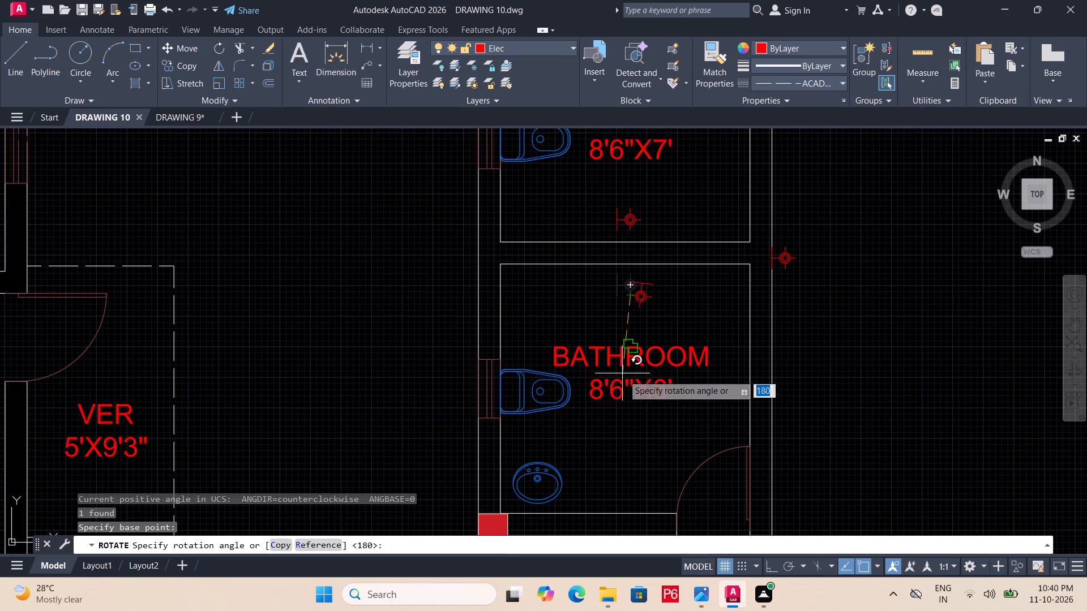
{"action": "key", "text": "F8"}
{"action": "left_click_drag", "start_coordinate": [638, 440], "coordinate": [644, 424]}
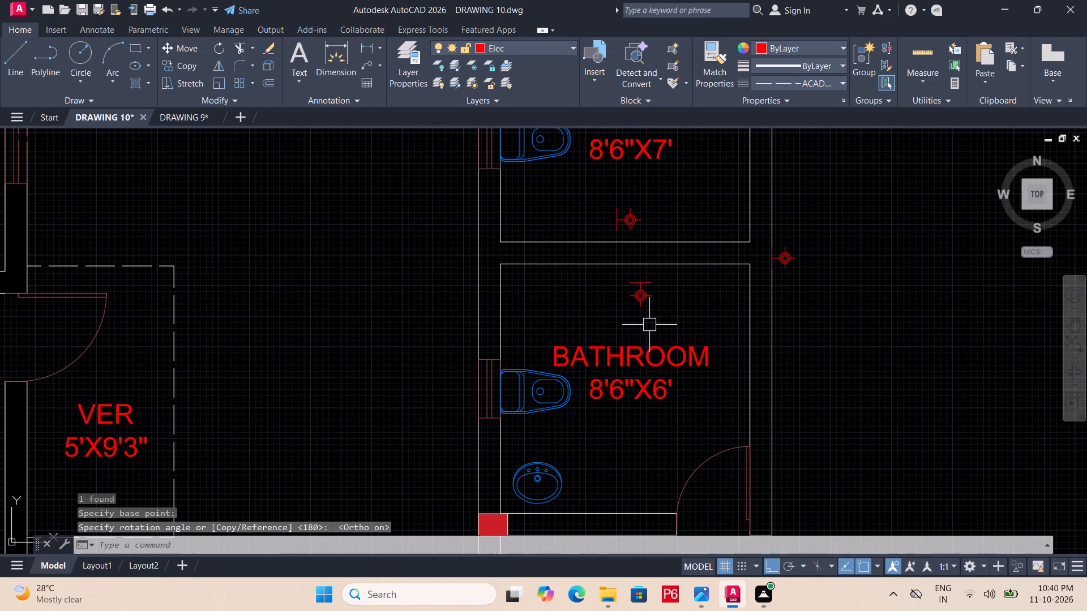
{"action": "key", "text": "Escape"}
Copy the rotated bracket by its mounting line onto the 8'6"X6' bathroom's face of the wall between the two bathrooms.
{"action": "left_click", "coordinate": [644, 295]}
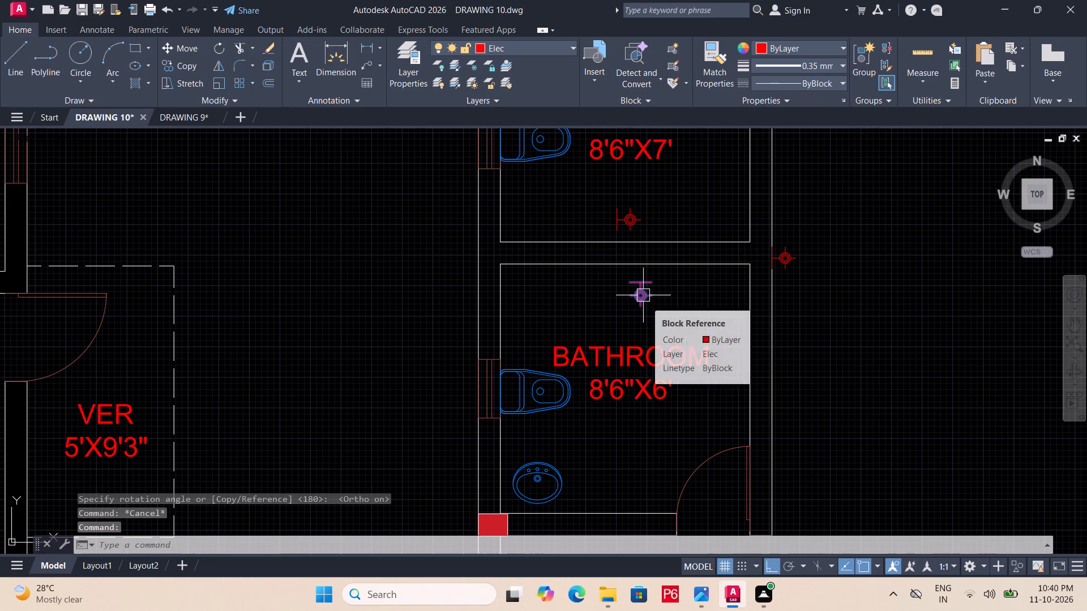
{"action": "type", "text": "CO"}
{"action": "key", "text": "space"}
{"action": "scroll", "coordinate": [645, 282], "scroll_direction": "up", "scroll_amount": 3}
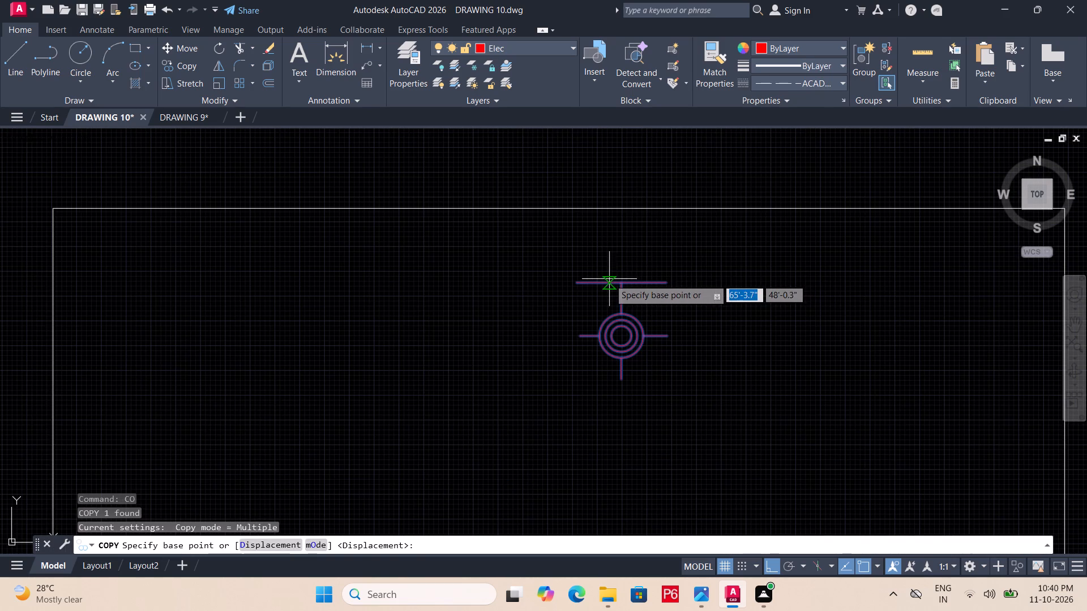
{"action": "left_click", "coordinate": [621, 281]}
{"action": "left_click", "coordinate": [618, 208]}
Save the drawing.
{"action": "scroll", "coordinate": [670, 273], "scroll_direction": "down", "scroll_amount": 2}
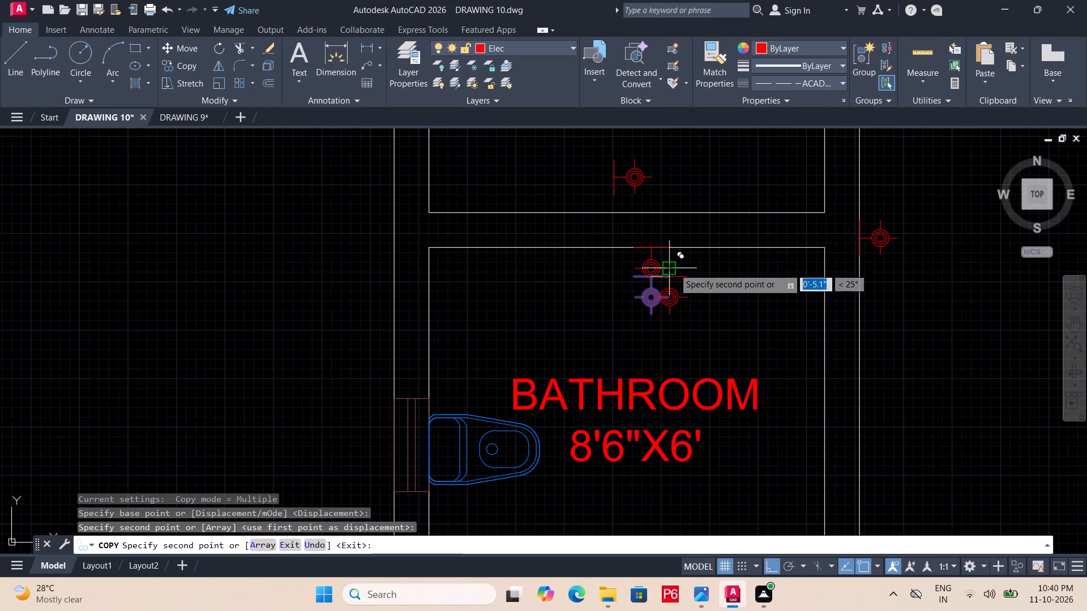
{"action": "key", "text": "ctrl+s"}
{"action": "key", "text": "ctrl+s"}
{"action": "key", "text": "ctrl+s"}
Delete the original free-standing bracket below the wall-mounted copy in the 8'6"X6' bathroom.
{"action": "middle_click_drag", "start_coordinate": [676, 265], "coordinate": [743, 357], "text": "ctrl"}
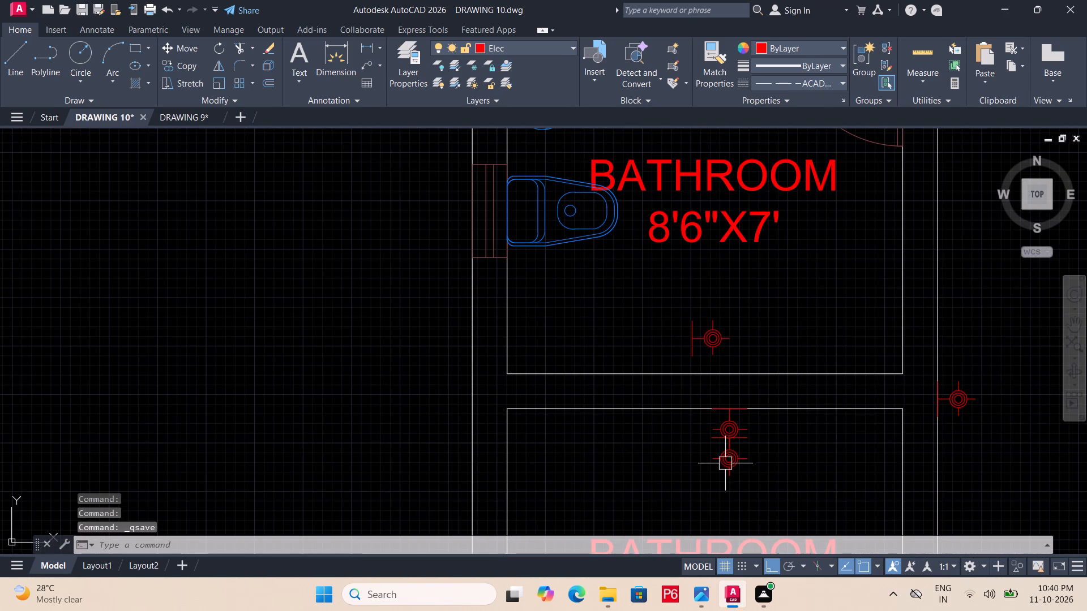
{"action": "left_click", "coordinate": [731, 465]}
{"action": "key", "text": "Delete"}
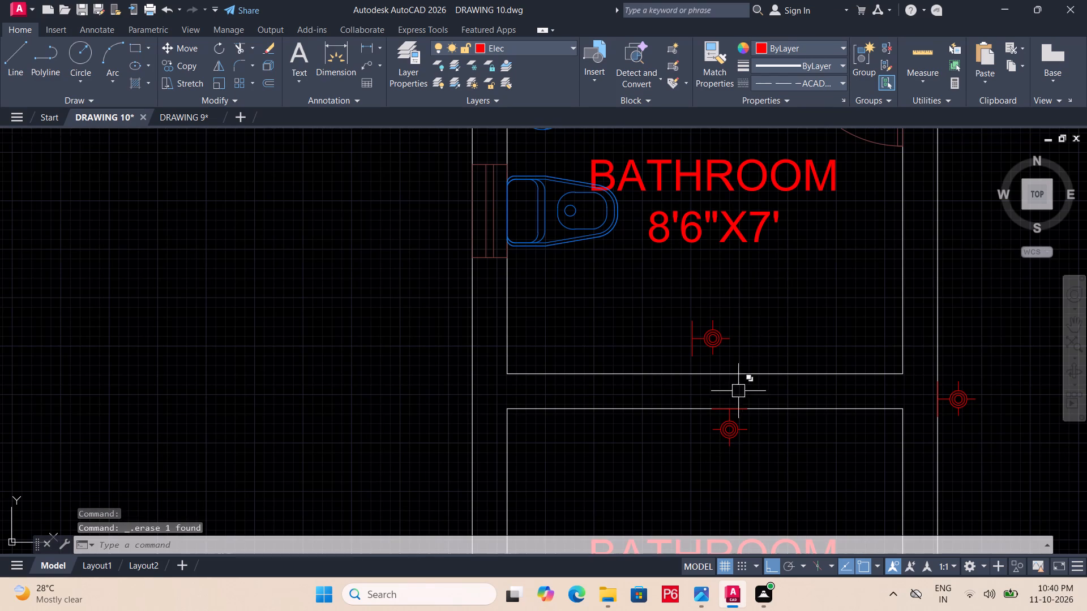
Delete the unrotated bracket in the 8'6"X7' bathroom.
{"action": "left_click", "coordinate": [716, 345]}
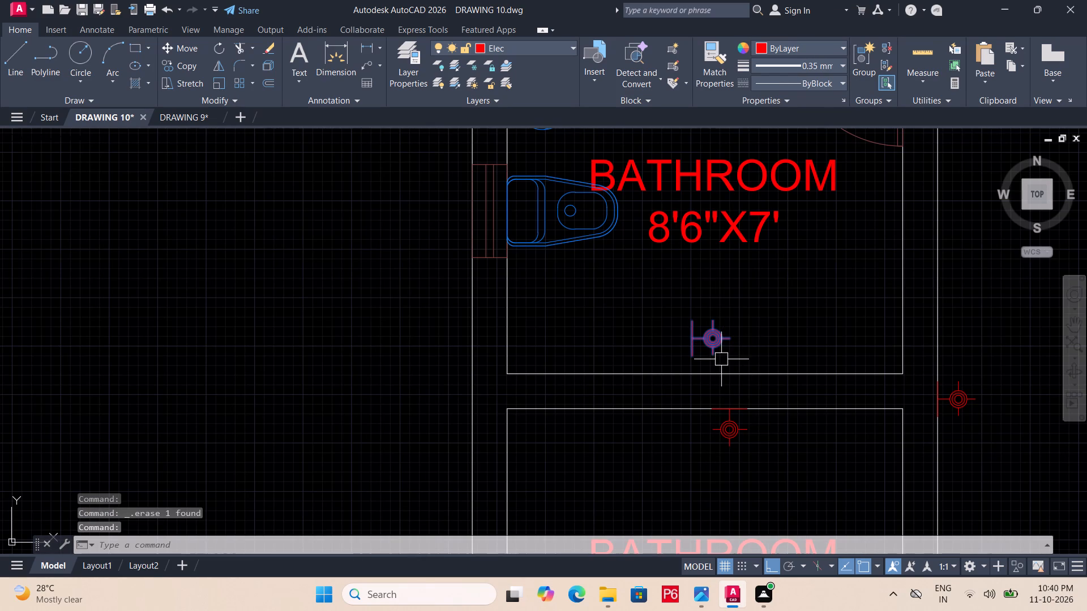
{"action": "key", "text": "Delete"}
Mirror the 8'6"X6' bathroom bracket into the 8'6"X7' bathroom across a horizontal line within their shared wall, keeping the source.
{"action": "left_click", "coordinate": [725, 437]}
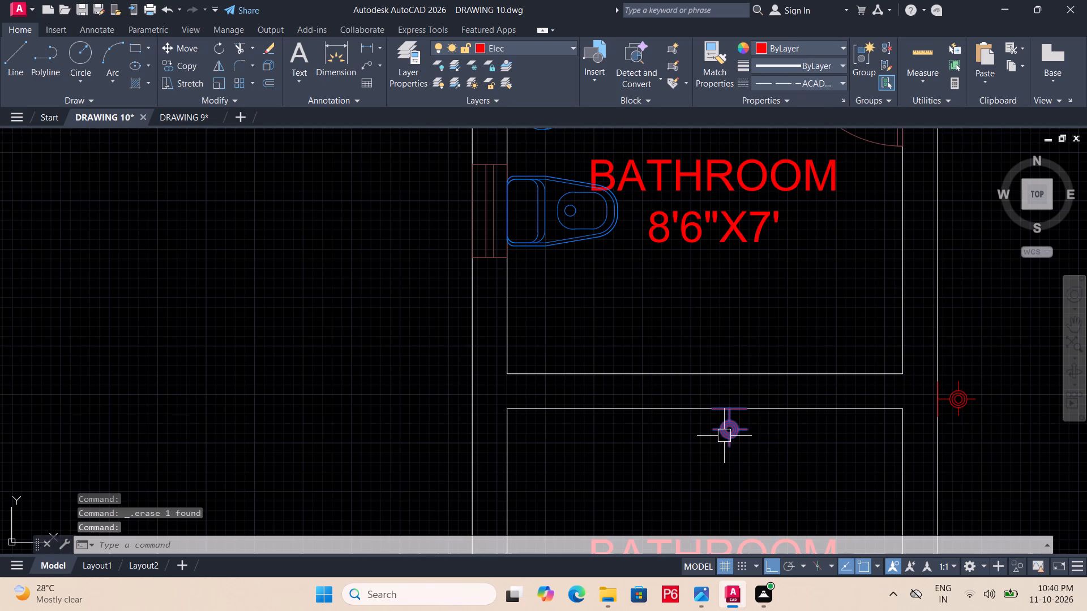
{"action": "key", "text": "m"}
{"action": "key", "text": "o"}
{"action": "key", "text": "BackSpace"}
{"action": "key", "text": "i"}
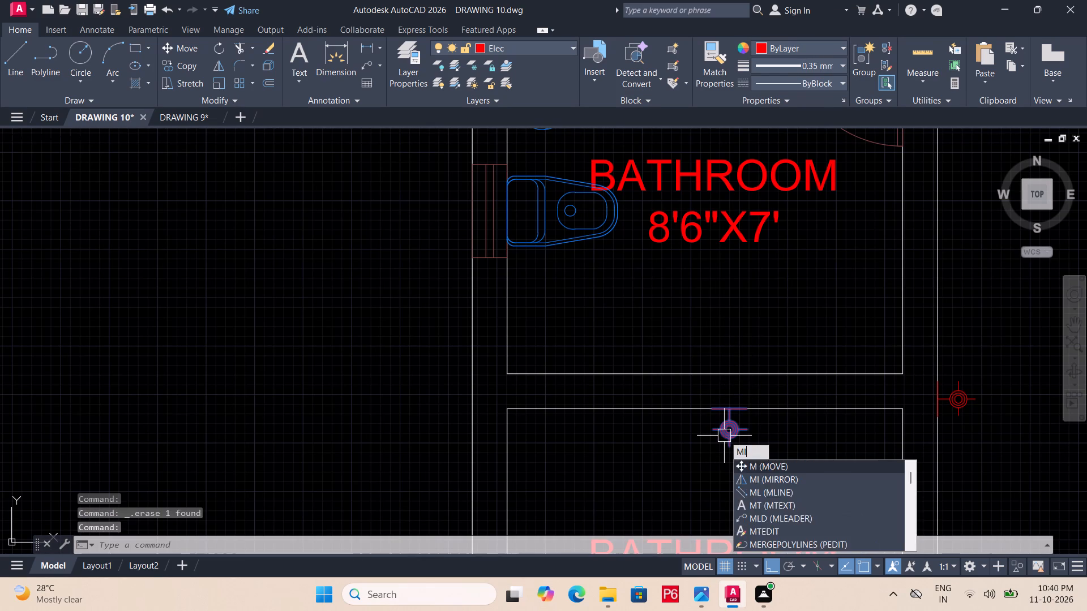
{"action": "key", "text": "space"}
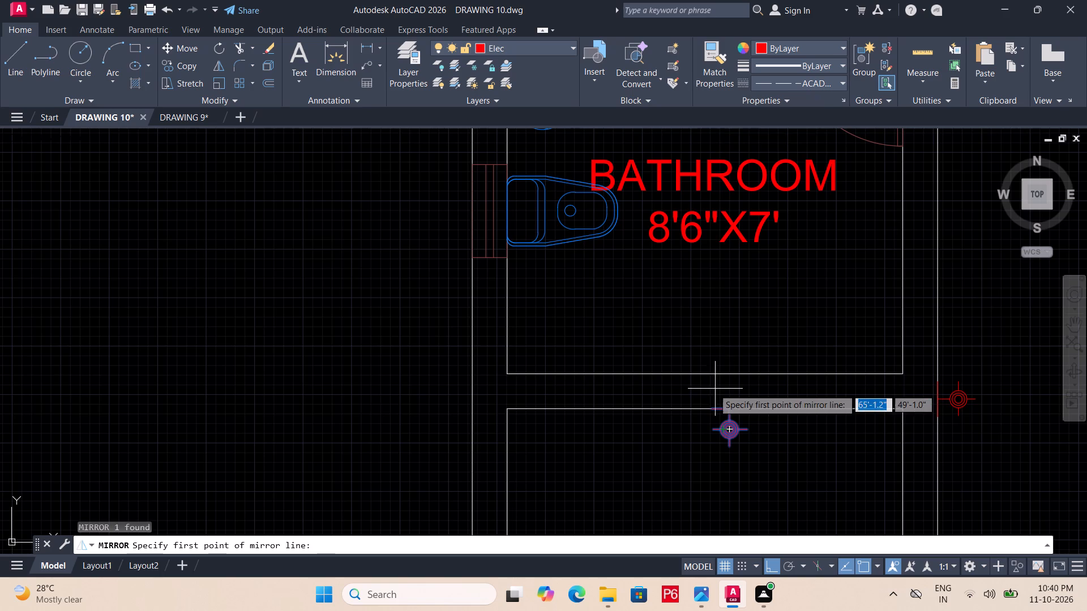
{"action": "left_click", "coordinate": [709, 389]}
{"action": "left_click", "coordinate": [765, 392]}
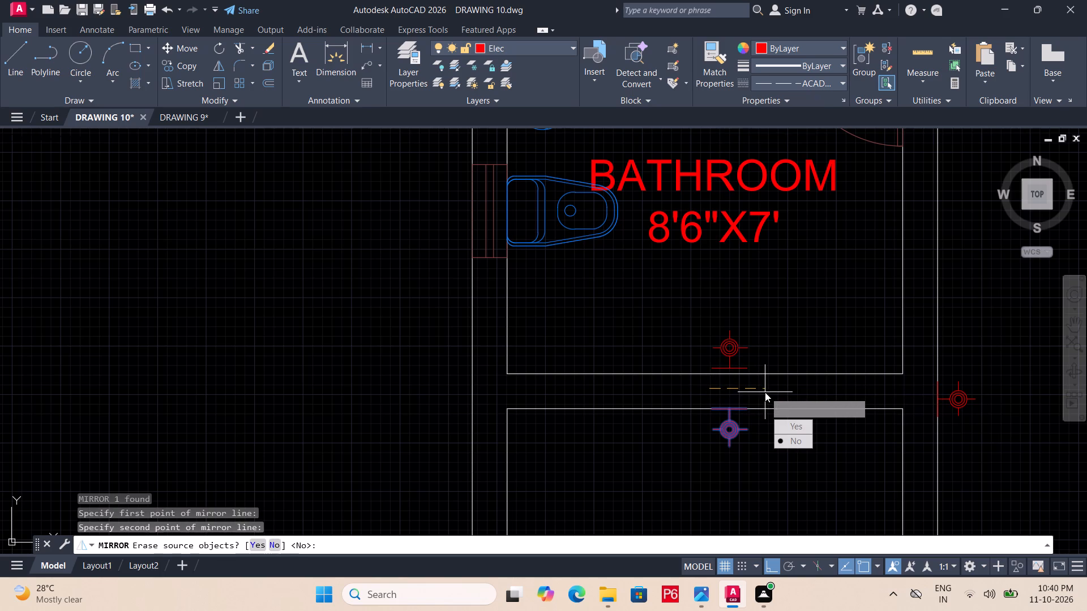
{"action": "left_click_drag", "start_coordinate": [795, 440], "coordinate": [765, 392]}
Save the drawing.
{"action": "key", "text": "ctrl+s"}
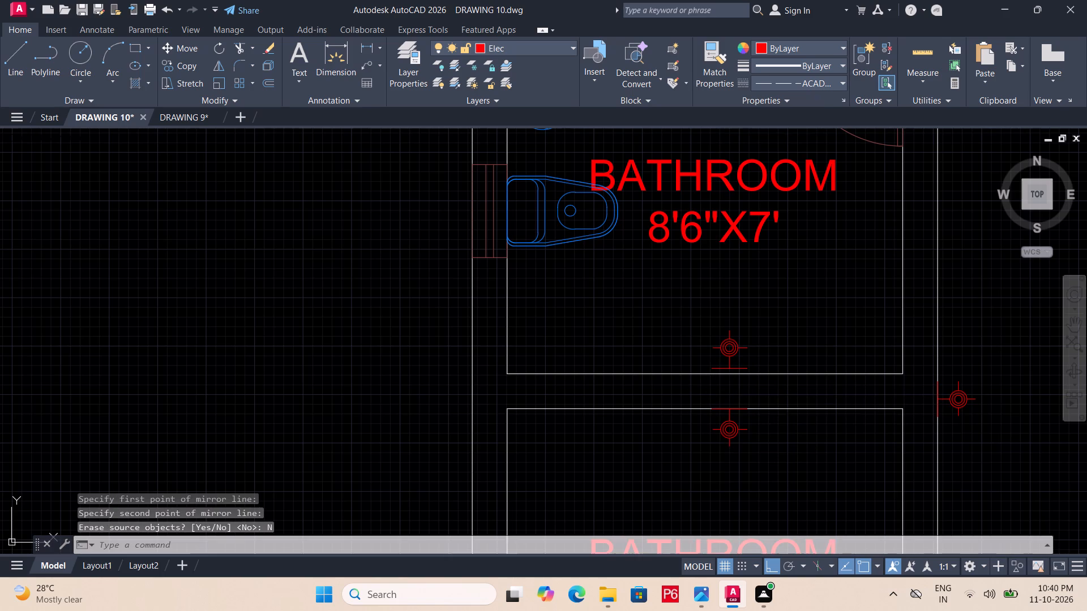
{"action": "key", "text": "ctrl+s"}
Move the mirrored bracket by its mounting line onto the 8'6"X7' bathroom's face of the shared wall.
{"action": "left_click", "coordinate": [739, 356]}
{"action": "scroll", "coordinate": [733, 375], "scroll_direction": "up", "scroll_amount": 2}
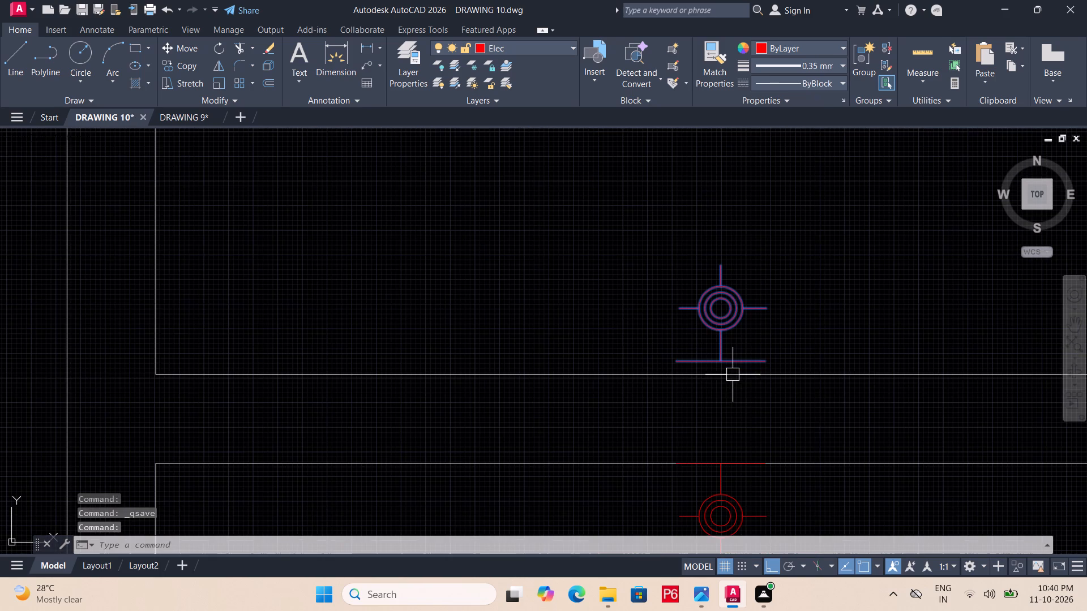
{"action": "key", "text": "m"}
{"action": "key", "text": "space"}
{"action": "left_click", "coordinate": [724, 359]}
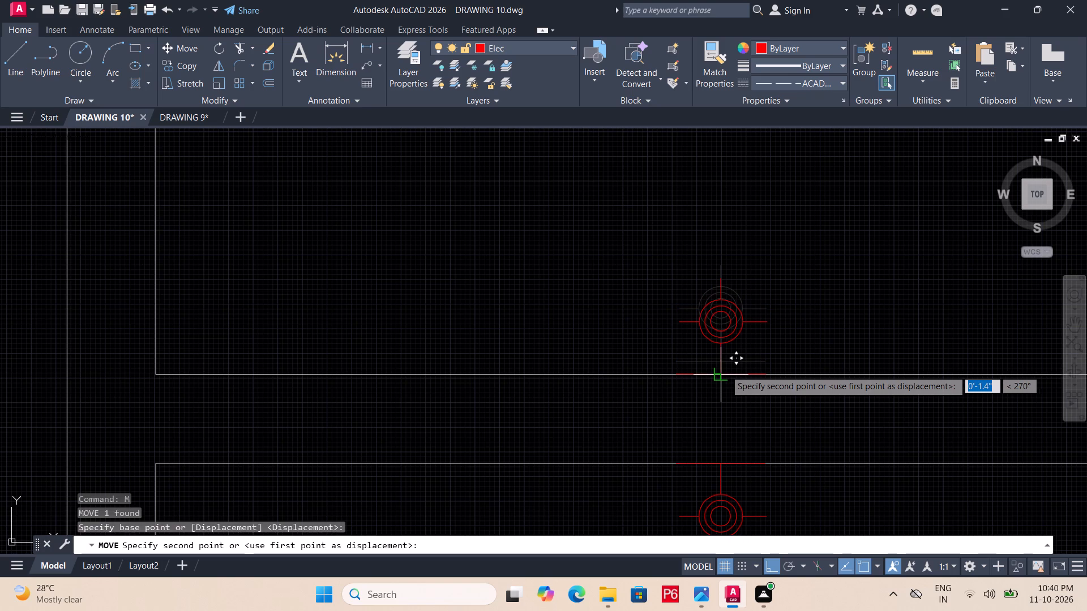
{"action": "left_click", "coordinate": [725, 370]}
Save the drawing.
{"action": "scroll", "coordinate": [725, 323], "scroll_direction": "down", "scroll_amount": 2}
{"action": "middle_click_drag", "start_coordinate": [725, 323], "coordinate": [733, 291]}
{"action": "key", "text": "ctrl+s"}
{"action": "key", "text": "ctrl+s"}
{"action": "key", "text": "ctrl+s"}
{"action": "key", "text": "ctrl+s"}
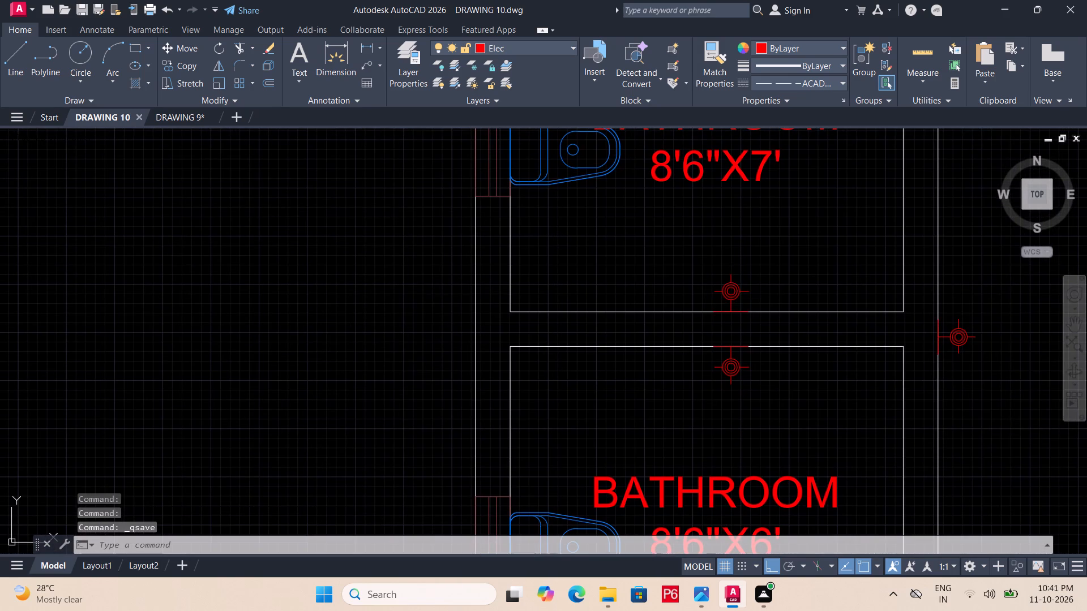
Move the Bedroom 1 bracket so its mounting line sits on the inner face of the outer wall beside the window.
{"action": "scroll", "coordinate": [788, 363], "scroll_direction": "down", "scroll_amount": 1}
{"action": "middle_click_drag", "start_coordinate": [788, 363], "coordinate": [707, 376]}
{"action": "scroll", "coordinate": [696, 340], "scroll_direction": "down", "scroll_amount": 1}
{"action": "scroll", "coordinate": [811, 268], "scroll_direction": "down", "scroll_amount": 1}
{"action": "middle_click_drag", "start_coordinate": [811, 268], "coordinate": [790, 395]}
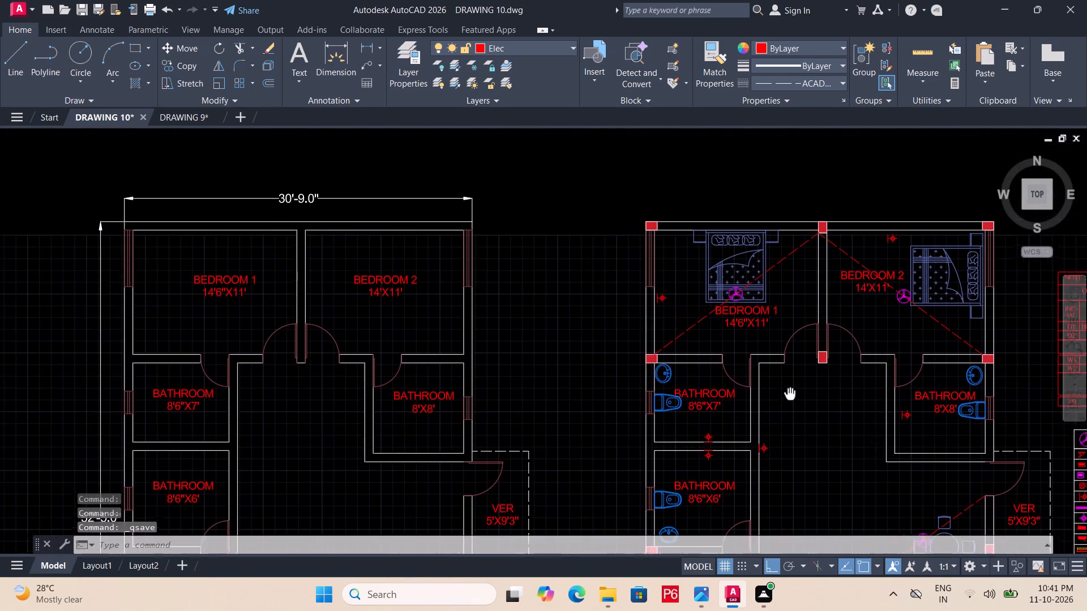
{"action": "middle_click_drag", "start_coordinate": [790, 395], "coordinate": [785, 380]}
{"action": "scroll", "coordinate": [659, 279], "scroll_direction": "up", "scroll_amount": 4}
{"action": "left_click", "coordinate": [620, 282]}
{"action": "type", "text": "M"}
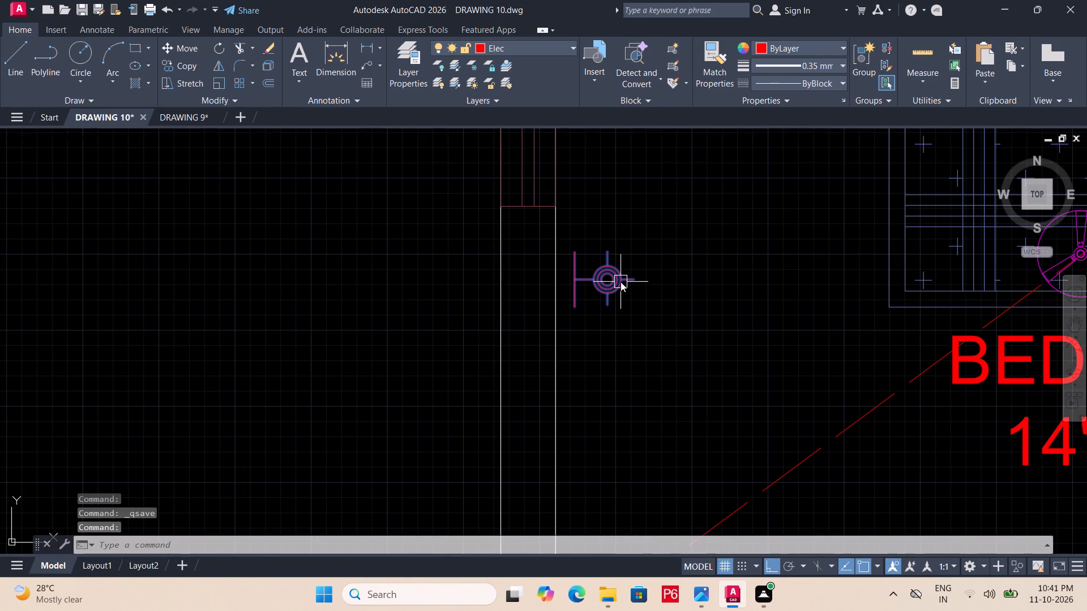
{"action": "key", "text": "space"}
{"action": "left_click", "coordinate": [604, 282]}
{"action": "left_click", "coordinate": [589, 282]}
Save the drawing.
{"action": "scroll", "coordinate": [630, 281], "scroll_direction": "down", "scroll_amount": 3}
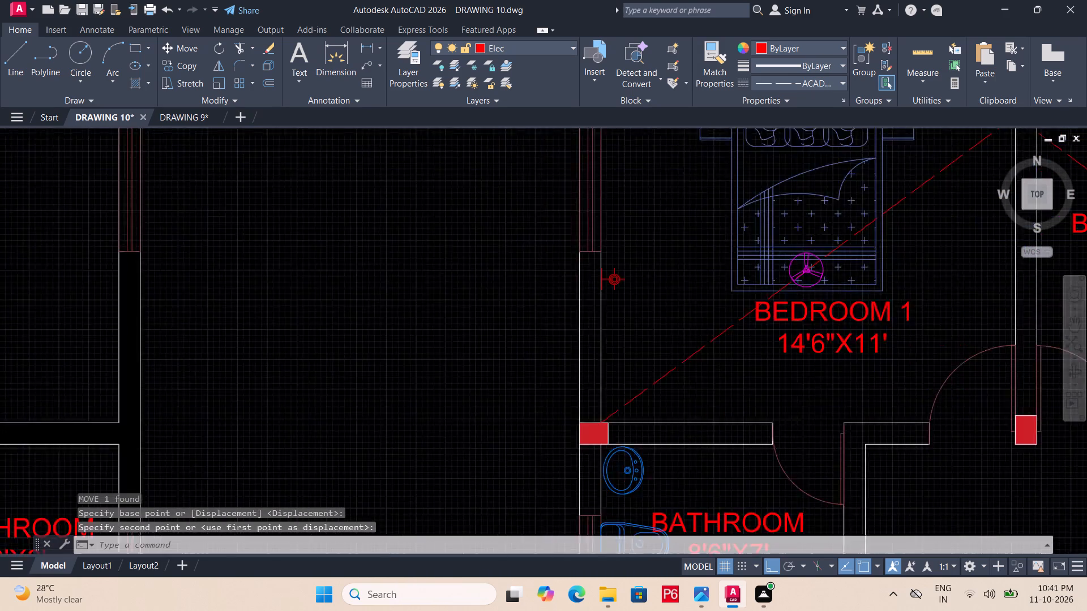
{"action": "key", "text": "ctrl+s"}
{"action": "key", "text": "ctrl+s"}
{"action": "key", "text": "ctrl+s"}
Rotate the Bedroom 2 bracket 270° so its mounting line faces the room's upper outer wall.
{"action": "middle_click_drag", "start_coordinate": [799, 303], "coordinate": [731, 288]}
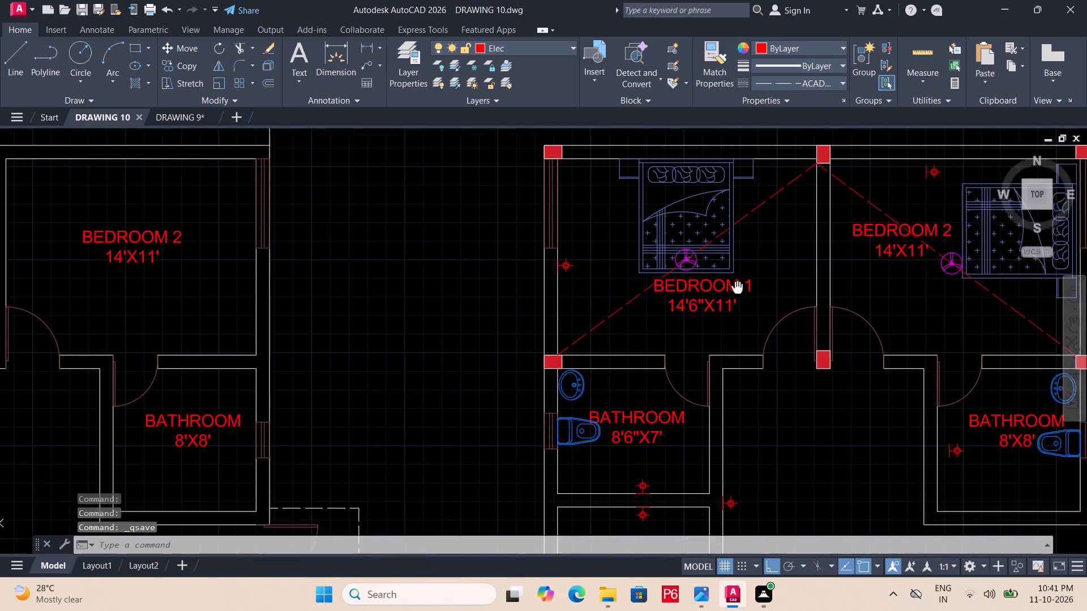
{"action": "middle_click_drag", "start_coordinate": [731, 288], "coordinate": [631, 299]}
{"action": "scroll", "coordinate": [832, 177], "scroll_direction": "up", "scroll_amount": 3}
{"action": "left_click", "coordinate": [773, 203]}
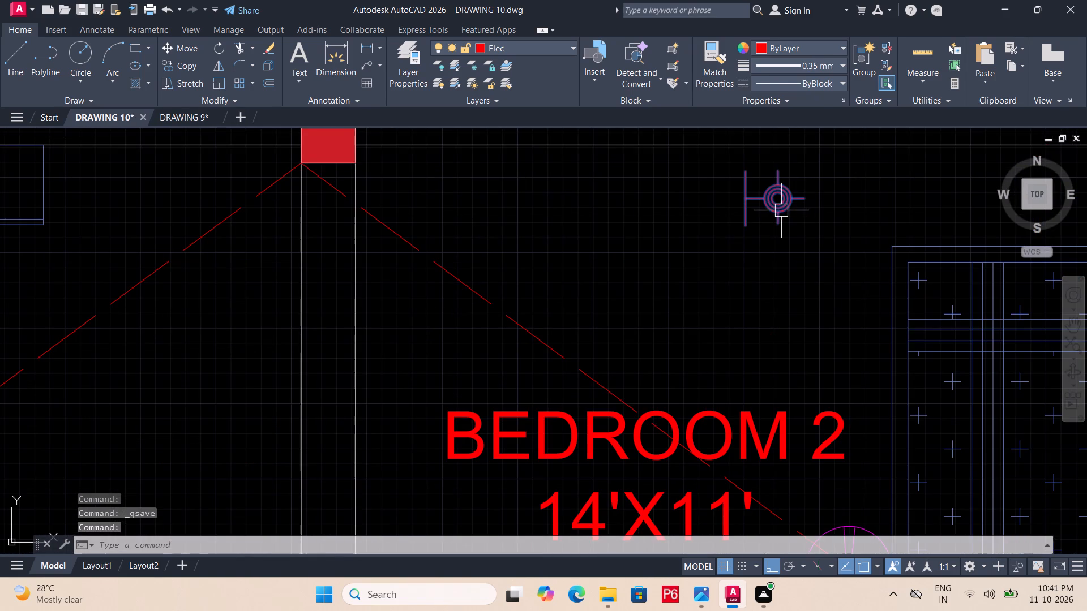
{"action": "type", "text": "RO"}
{"action": "key", "text": "space"}
{"action": "left_click", "coordinate": [785, 210]}
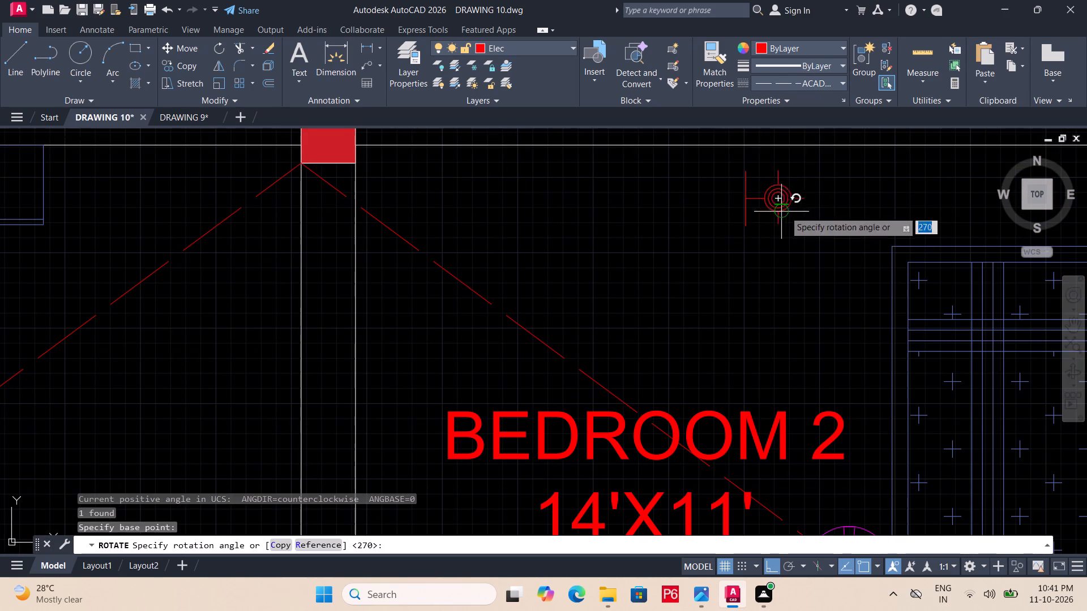
{"action": "left_click", "coordinate": [722, 303]}
Move the Bedroom 2 bracket by its mounting line onto the inner face of the room's upper outer wall.
{"action": "left_click", "coordinate": [805, 212]}
{"action": "middle_click_drag", "start_coordinate": [820, 217], "coordinate": [799, 303]}
{"action": "key", "text": "m"}
{"action": "key", "text": "space"}
{"action": "left_click", "coordinate": [772, 263]}
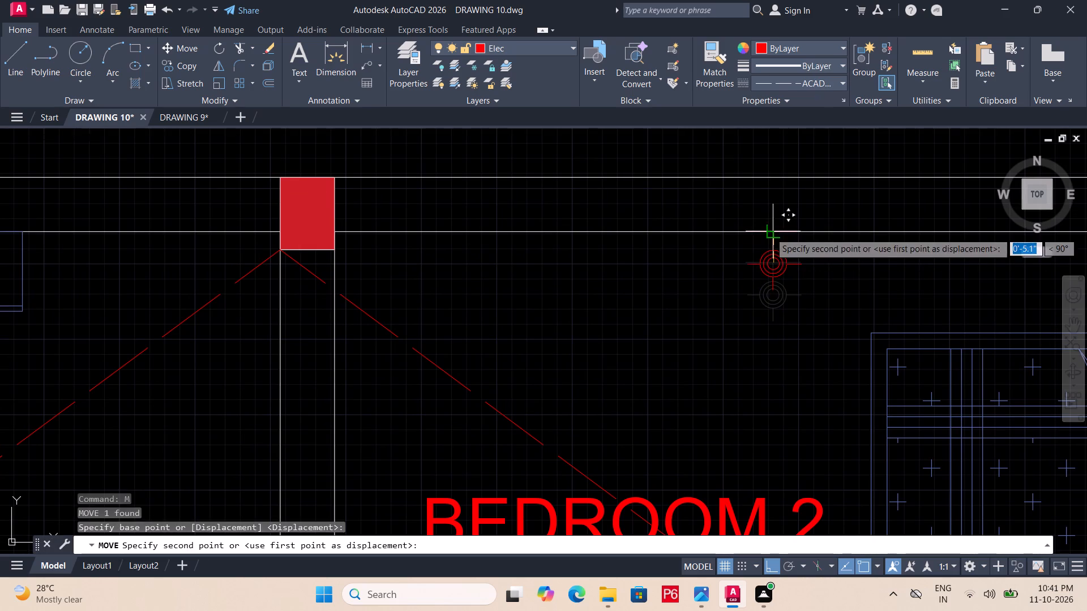
{"action": "left_click", "coordinate": [770, 233]}
Save the drawing.
{"action": "scroll", "coordinate": [745, 303], "scroll_direction": "down", "scroll_amount": 2}
{"action": "middle_click_drag", "start_coordinate": [745, 297], "coordinate": [755, 249]}
{"action": "key", "text": "ctrl+s"}
{"action": "key", "text": "ctrl+s"}
{"action": "key", "text": "ctrl+s"}
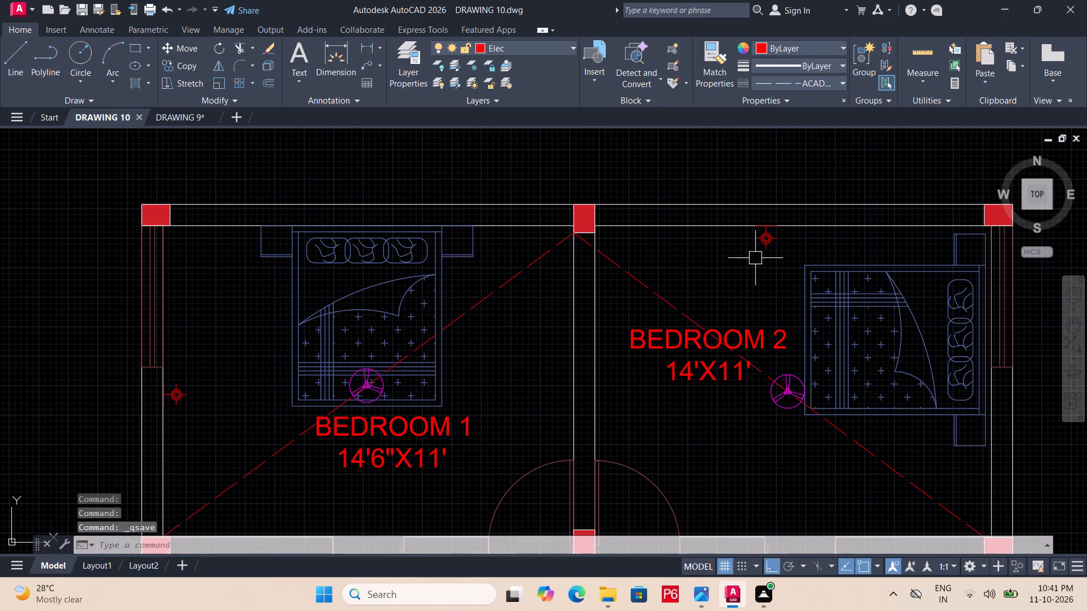
{"action": "key", "text": "ctrl+s"}
{"action": "key", "text": "ctrl+s"}
Move the 8'X8' bathroom bracket by its mounting line onto the inner face of the wall opposite the toilet.
{"action": "scroll", "coordinate": [750, 325], "scroll_direction": "down", "scroll_amount": 1, "text": "ctrl"}
{"action": "middle_click_drag", "start_coordinate": [746, 299], "coordinate": [728, 215]}
{"action": "middle_click_drag", "start_coordinate": [868, 414], "coordinate": [858, 294]}
{"action": "scroll", "coordinate": [789, 333], "scroll_direction": "up", "scroll_amount": 1}
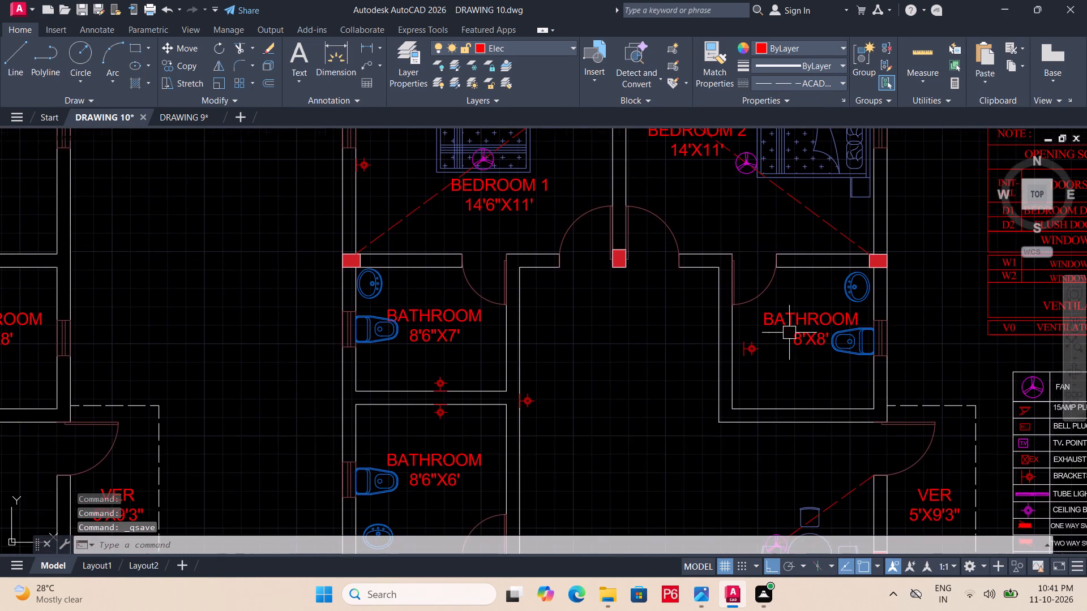
{"action": "scroll", "coordinate": [789, 333], "scroll_direction": "up", "scroll_amount": 1}
{"action": "left_click", "coordinate": [665, 375]}
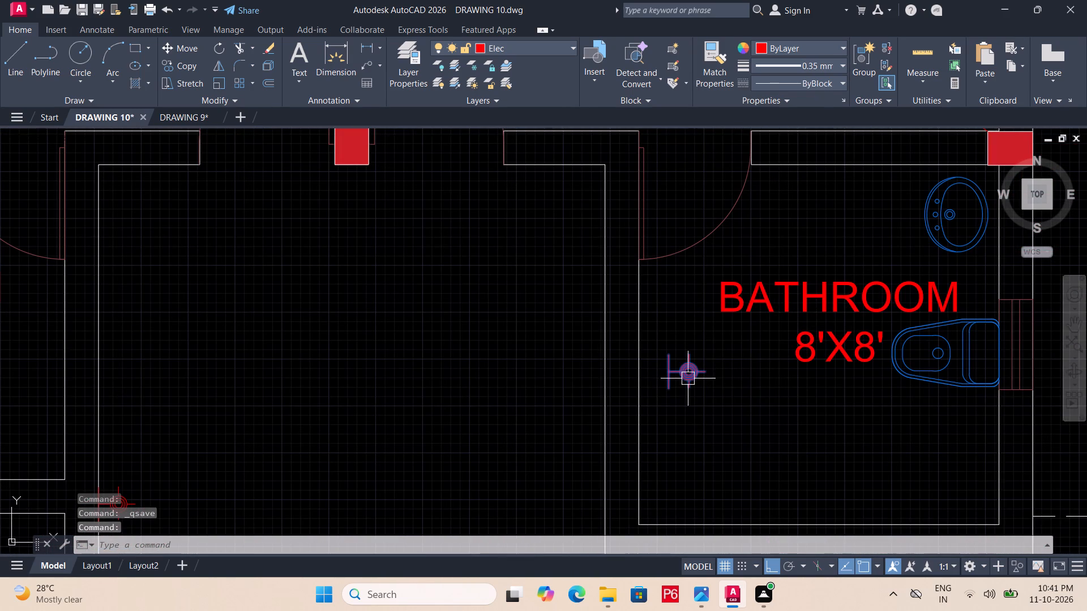
{"action": "type", "text": "M"}
{"action": "key", "text": "space"}
{"action": "scroll", "coordinate": [688, 378], "scroll_direction": "up", "scroll_amount": 2}
{"action": "left_click", "coordinate": [643, 369]}
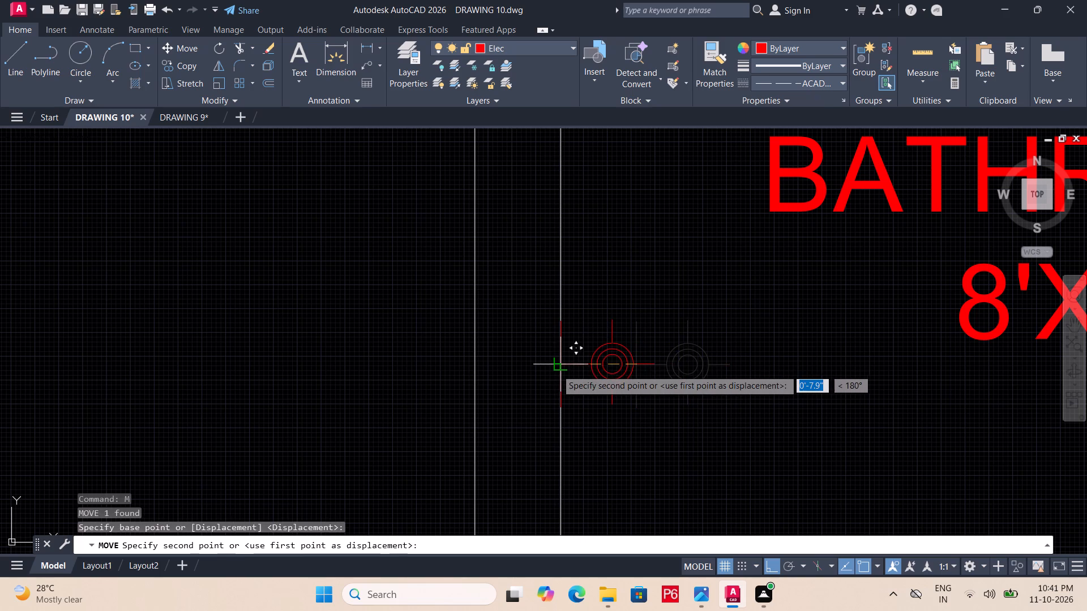
{"action": "left_click", "coordinate": [562, 369]}
Save the drawing.
{"action": "scroll", "coordinate": [658, 316], "scroll_direction": "down", "scroll_amount": 3}
{"action": "key", "text": "ctrl+s"}
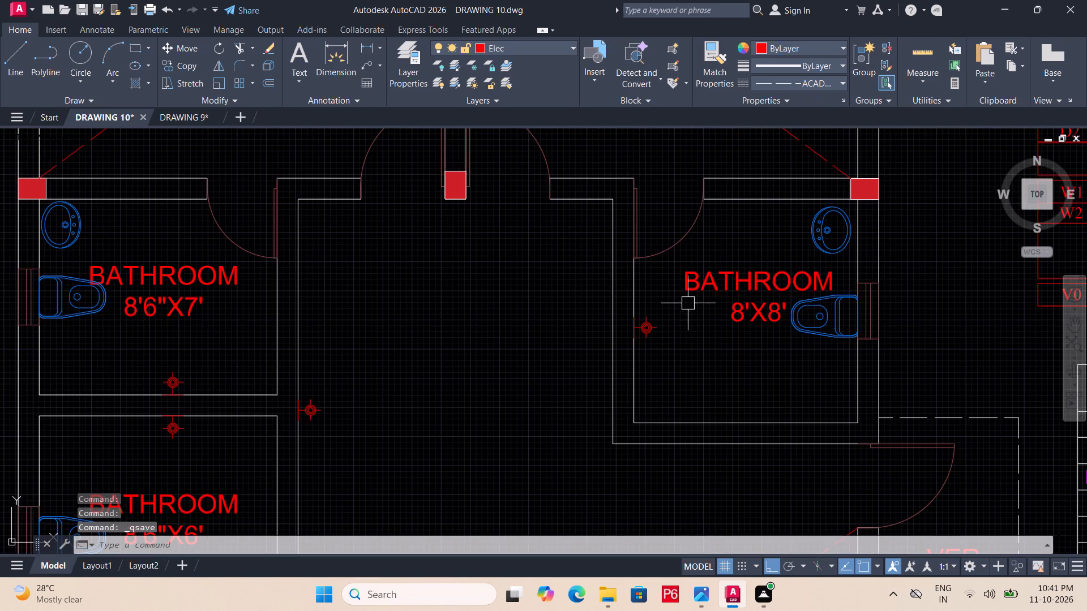
{"action": "key", "text": "ctrl+s"}
{"action": "key", "text": "ctrl+s"}
{"action": "key", "text": "ctrl+s"}
{"action": "key", "text": "ctrl+s"}
{"action": "key", "text": "ctrl+s"}
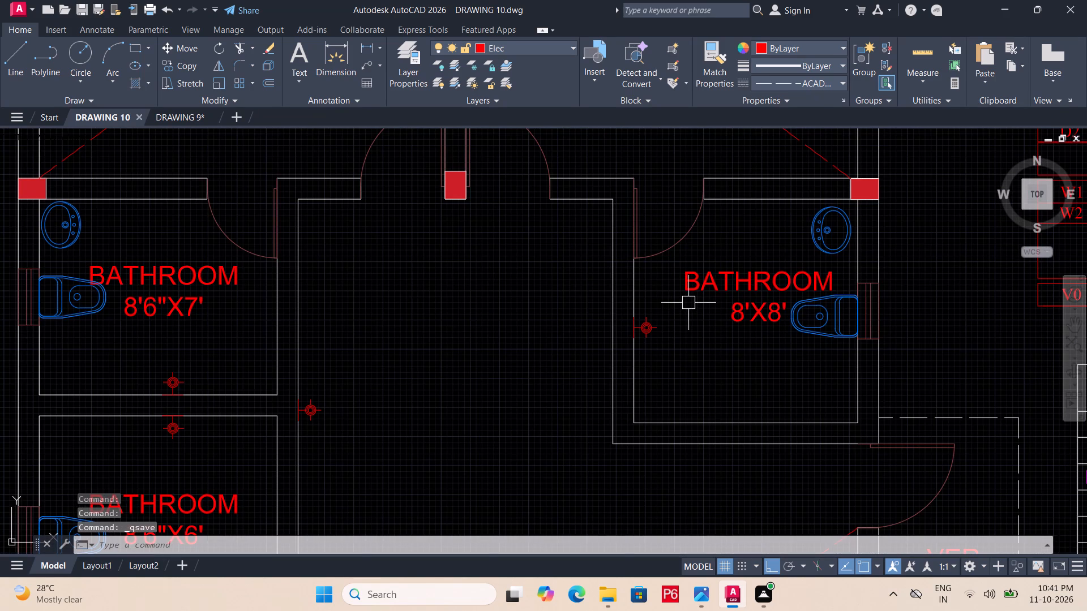
{"action": "key", "text": "ctrl+s"}
Examine the bracket placement across the bathrooms, dining area and kitchen, the symbol legend, and the overall furnished plan.
{"action": "middle_click_drag", "start_coordinate": [700, 323], "coordinate": [756, 207]}
{"action": "scroll", "coordinate": [732, 359], "scroll_direction": "down", "scroll_amount": 1}
{"action": "middle_click_drag", "start_coordinate": [740, 404], "coordinate": [793, 296]}
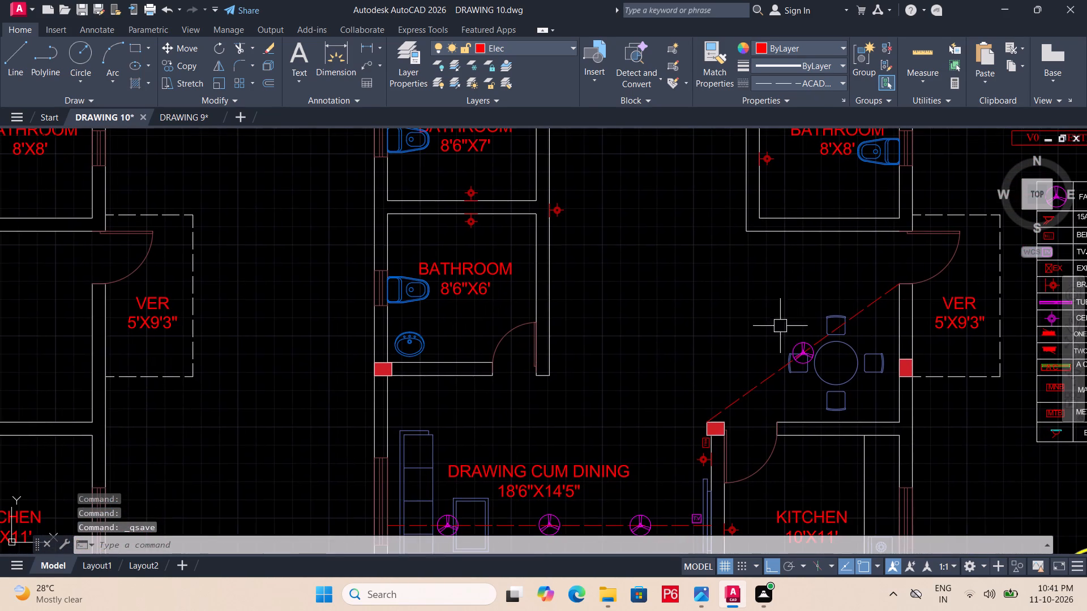
{"action": "middle_click_drag", "start_coordinate": [636, 374], "coordinate": [654, 296]}
{"action": "middle_click_drag", "start_coordinate": [793, 412], "coordinate": [798, 375]}
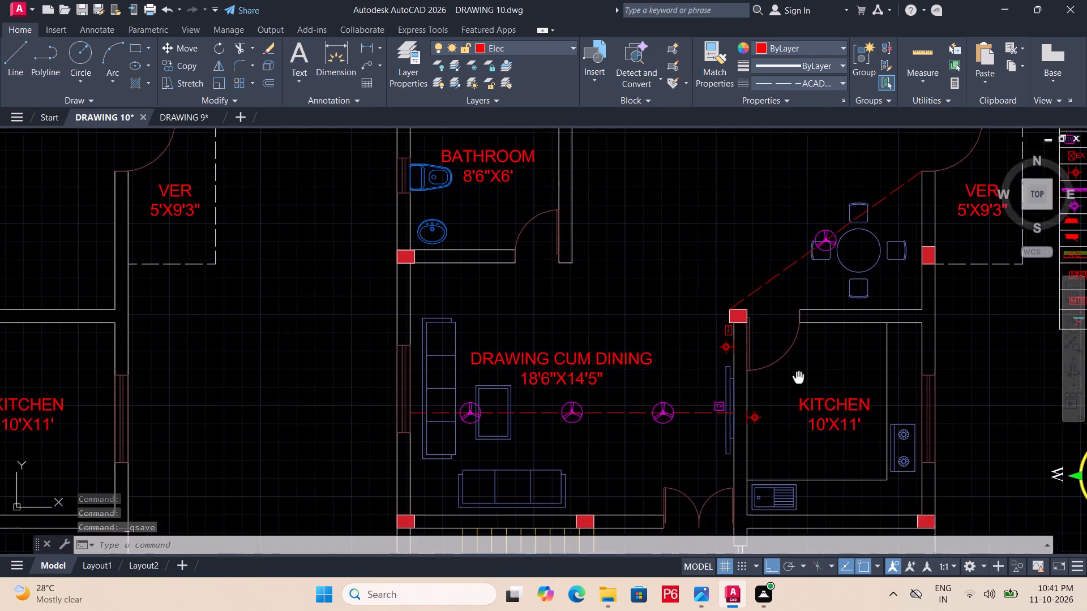
{"action": "middle_click_drag", "start_coordinate": [798, 375], "coordinate": [806, 343]}
{"action": "scroll", "coordinate": [756, 335], "scroll_direction": "down", "scroll_amount": 1}
{"action": "middle_click_drag", "start_coordinate": [755, 336], "coordinate": [705, 400]}
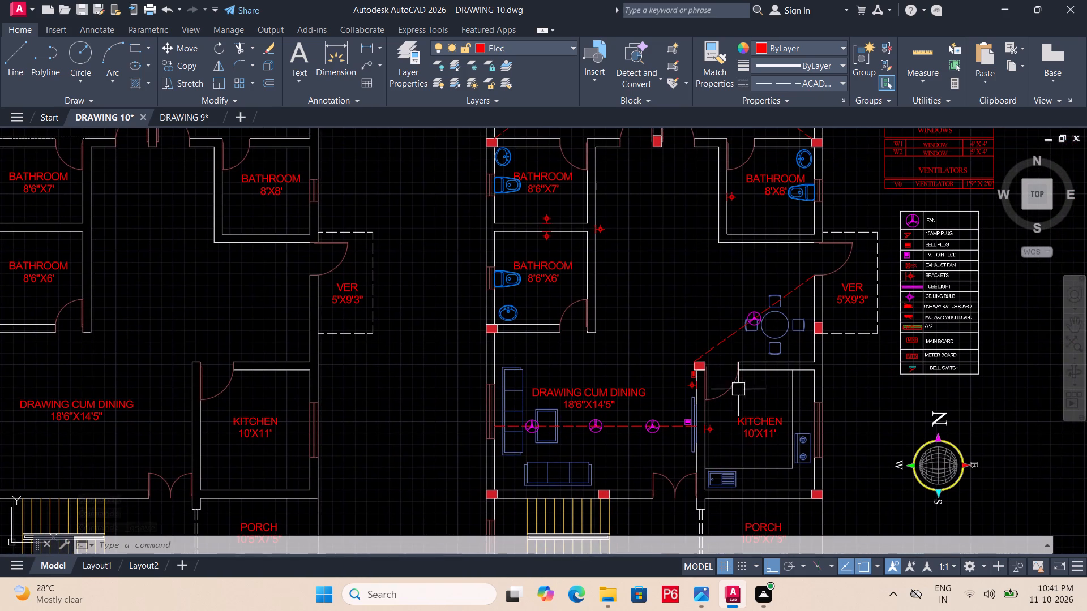
{"action": "middle_click_drag", "start_coordinate": [741, 398], "coordinate": [709, 324]}
{"action": "scroll", "coordinate": [709, 312], "scroll_direction": "down", "scroll_amount": 1}
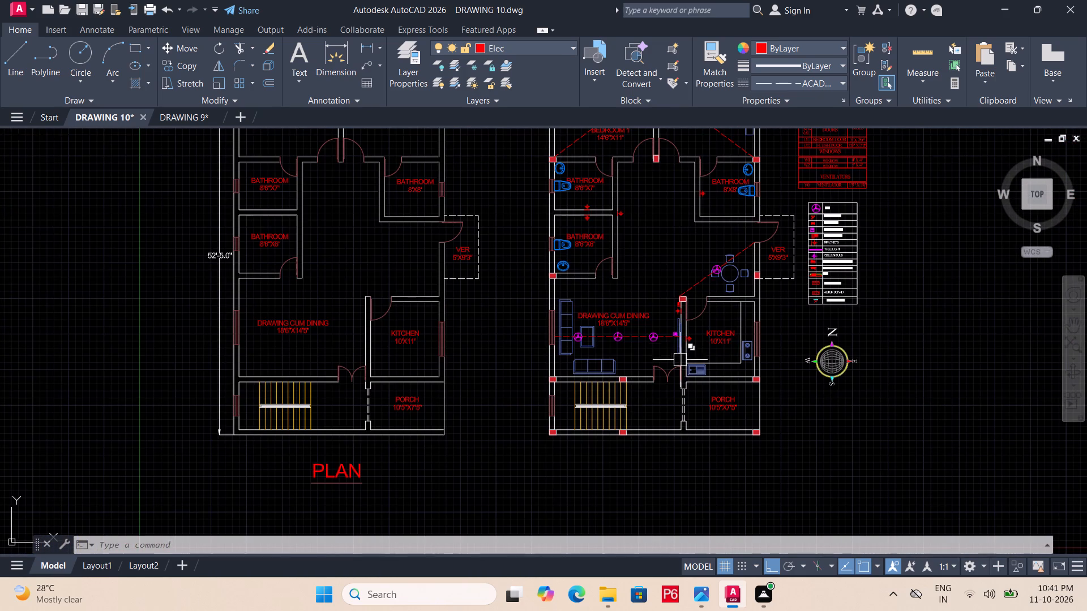
Copy the bracket symbol from the legend into the porch, just above the room label.
{"action": "scroll", "coordinate": [818, 252], "scroll_direction": "up", "scroll_amount": 4}
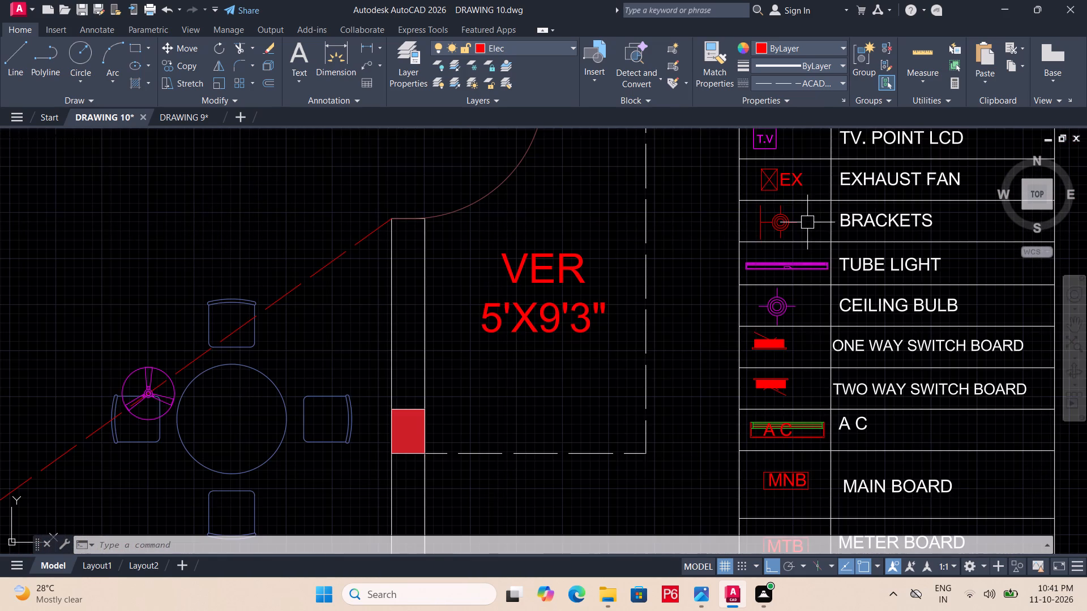
{"action": "left_click", "coordinate": [788, 222]}
{"action": "middle_click_drag", "start_coordinate": [780, 300], "coordinate": [799, 257]}
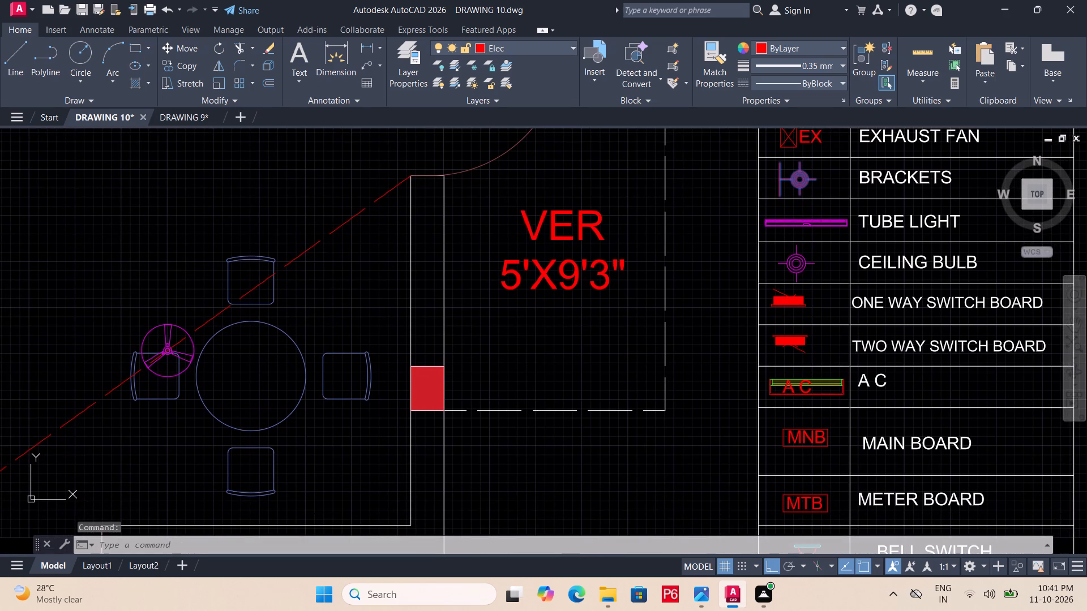
{"action": "type", "text": "CO"}
{"action": "key", "text": "space"}
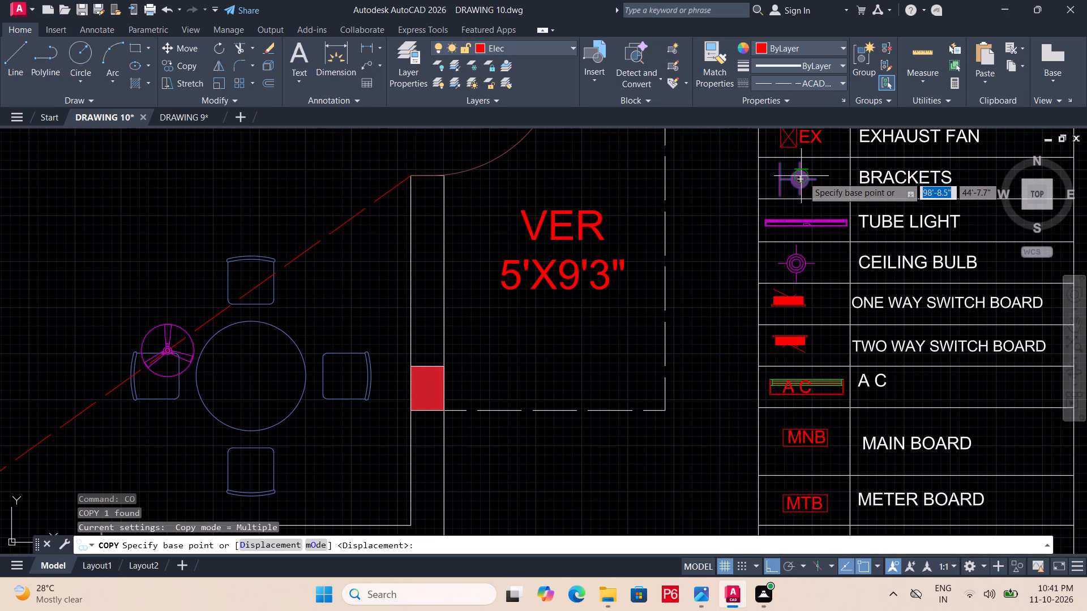
{"action": "left_click", "coordinate": [801, 179]}
{"action": "middle_click_drag", "start_coordinate": [661, 413], "coordinate": [780, 187]}
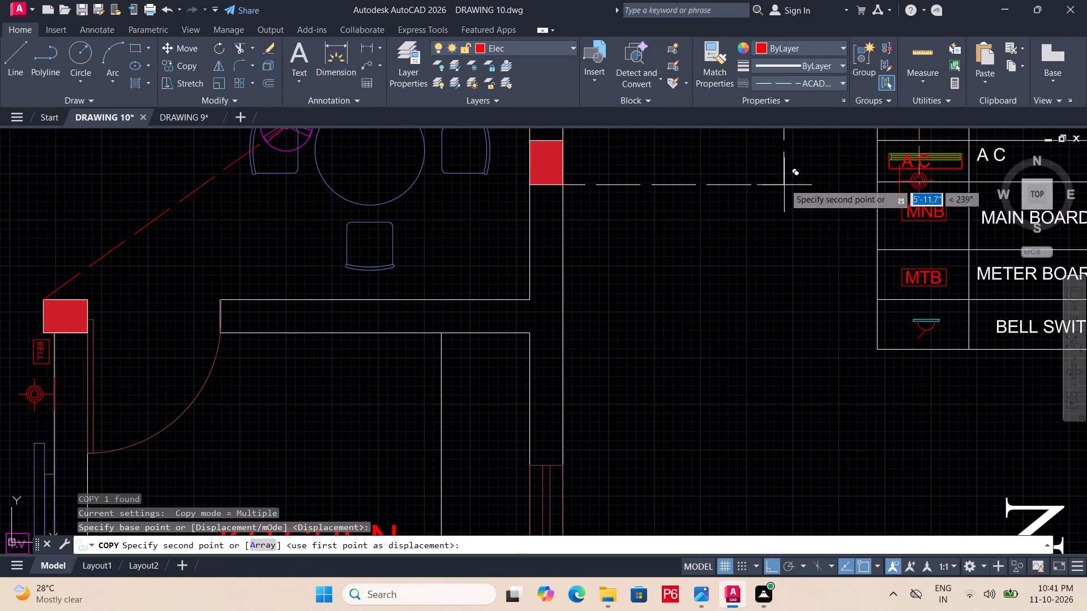
{"action": "key", "text": "F8"}
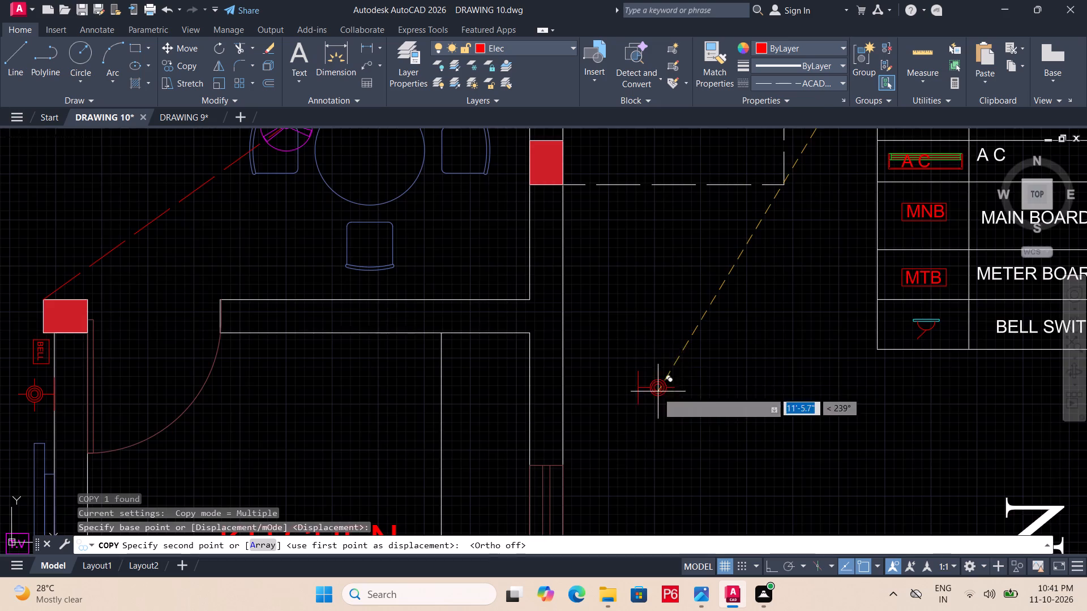
{"action": "middle_click_drag", "start_coordinate": [670, 384], "coordinate": [814, 246]}
{"action": "middle_click_drag", "start_coordinate": [713, 434], "coordinate": [804, 214]}
{"action": "middle_click_drag", "start_coordinate": [639, 373], "coordinate": [760, 143]}
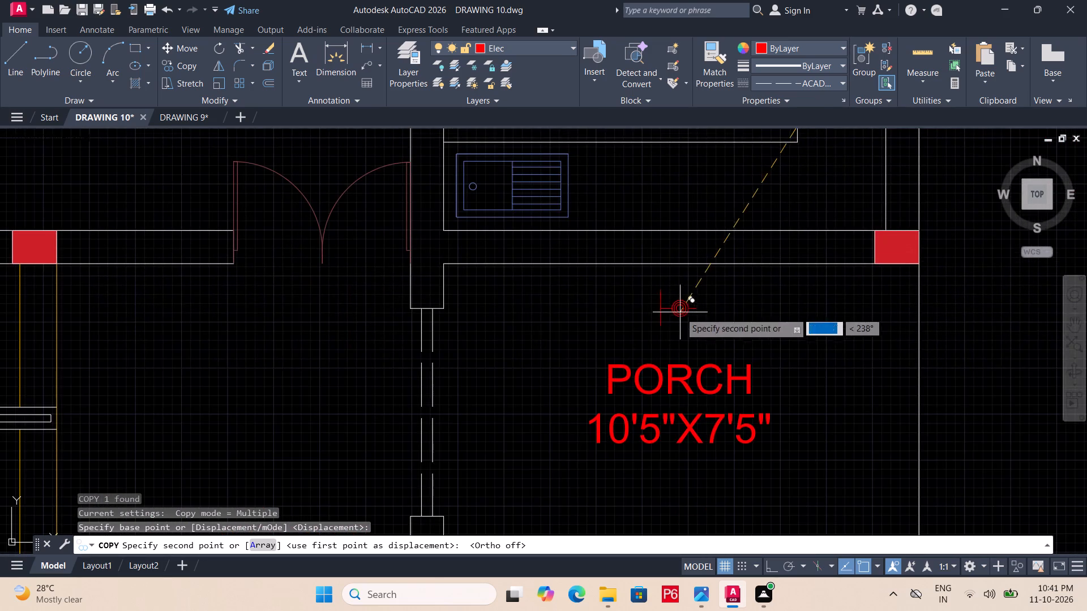
{"action": "middle_click_drag", "start_coordinate": [677, 312], "coordinate": [706, 229]}
{"action": "left_click", "coordinate": [705, 247]}
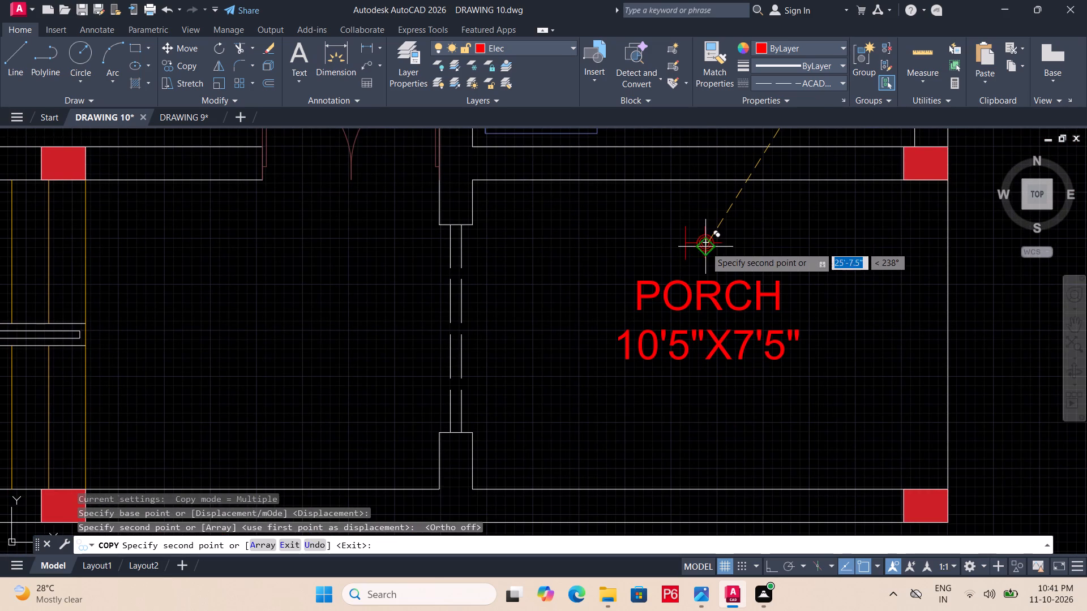
Place another bracket copy in the staircase area, beside the window and in line with the stair's central divider.
{"action": "middle_click_drag", "start_coordinate": [485, 294], "coordinate": [1041, 292]}
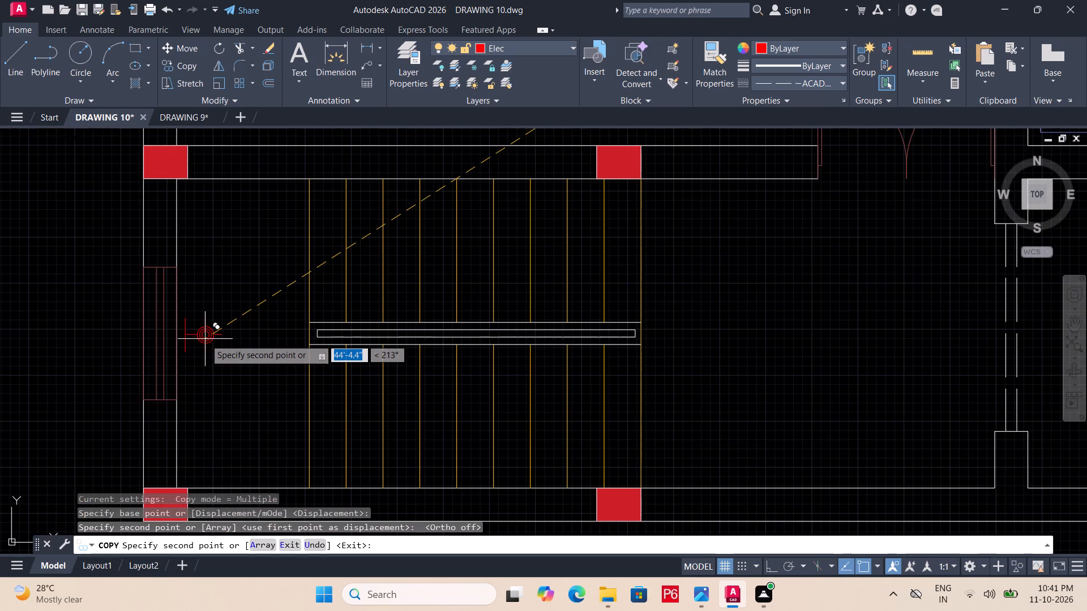
{"action": "left_click", "coordinate": [200, 341]}
{"action": "middle_click_drag", "start_coordinate": [247, 341], "coordinate": [327, 316]}
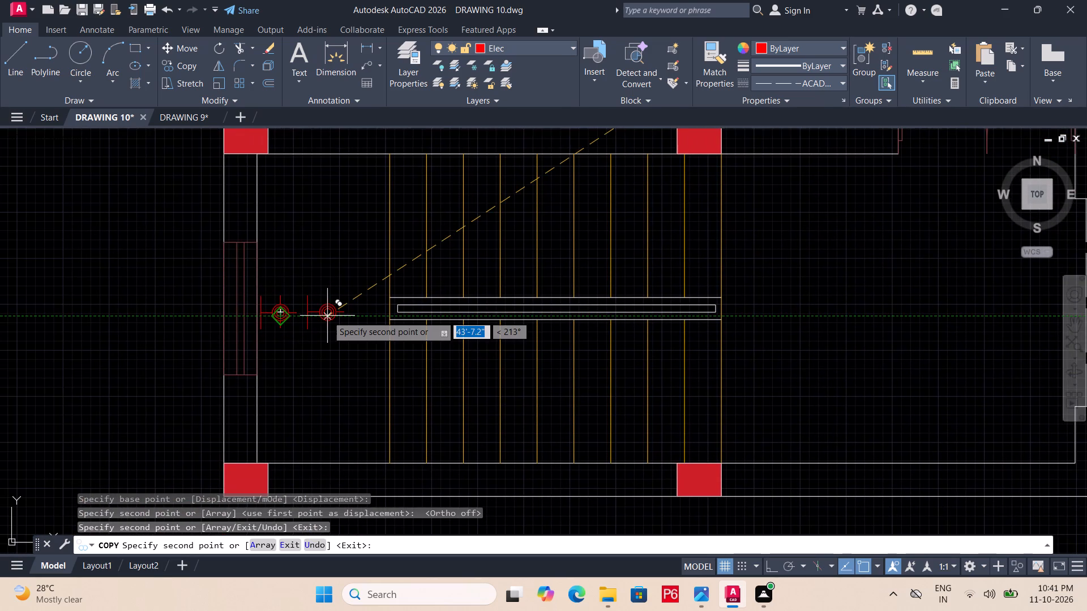
Save the drawing.
{"action": "key", "text": "ctrl+s"}
Rotate the porch bracket by 270° so its mounting line faces the kitchen wall.
{"action": "middle_click_drag", "start_coordinate": [472, 351], "coordinate": [245, 377]}
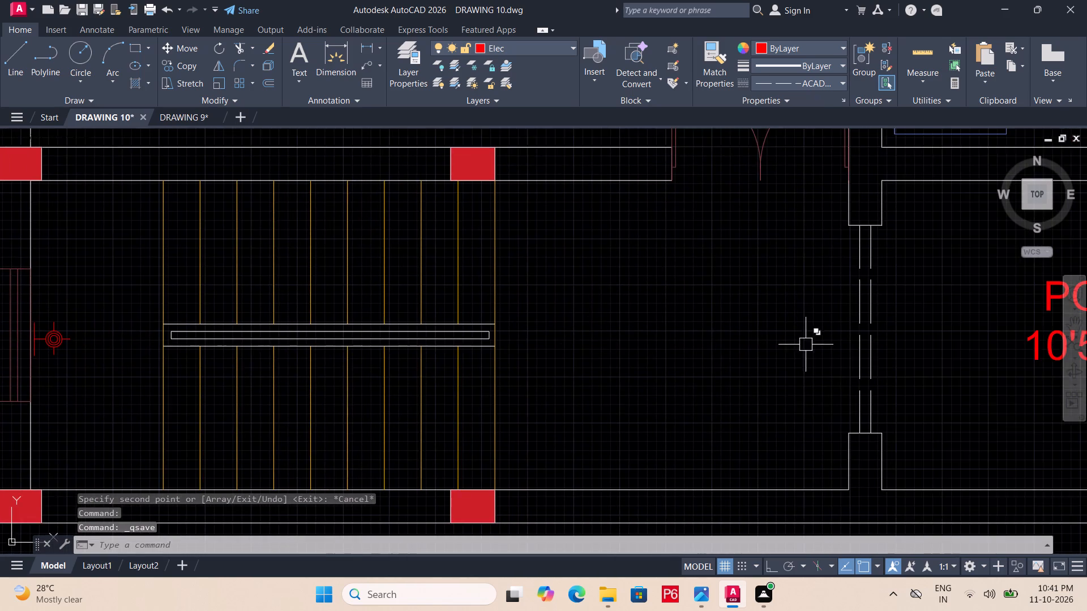
{"action": "middle_click_drag", "start_coordinate": [811, 345], "coordinate": [502, 351]}
{"action": "left_click", "coordinate": [805, 240]}
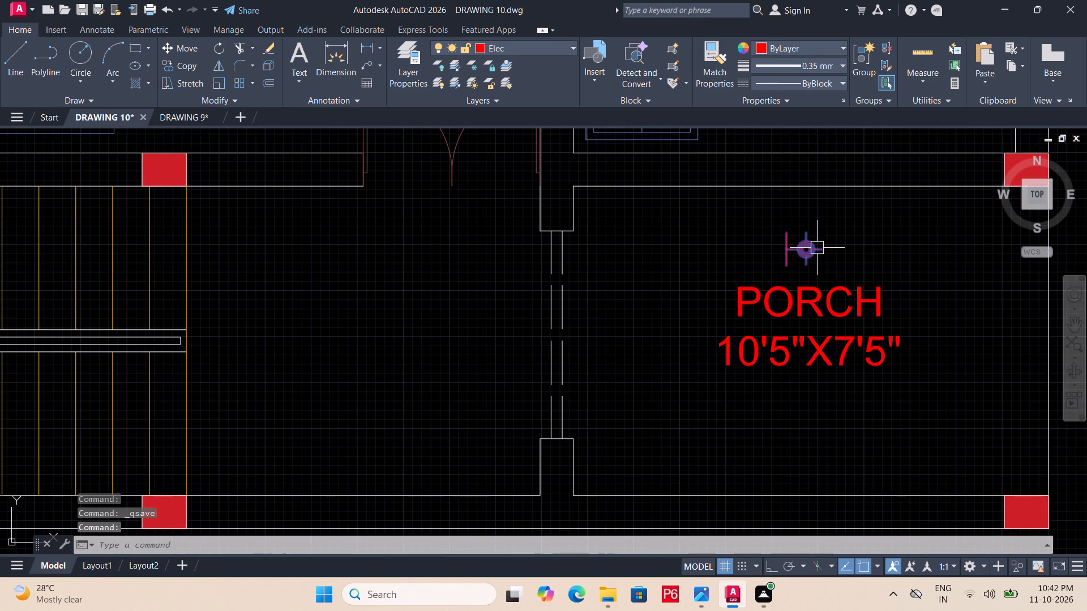
{"action": "type", "text": "RO"}
{"action": "key", "text": "space"}
{"action": "left_click", "coordinate": [814, 261]}
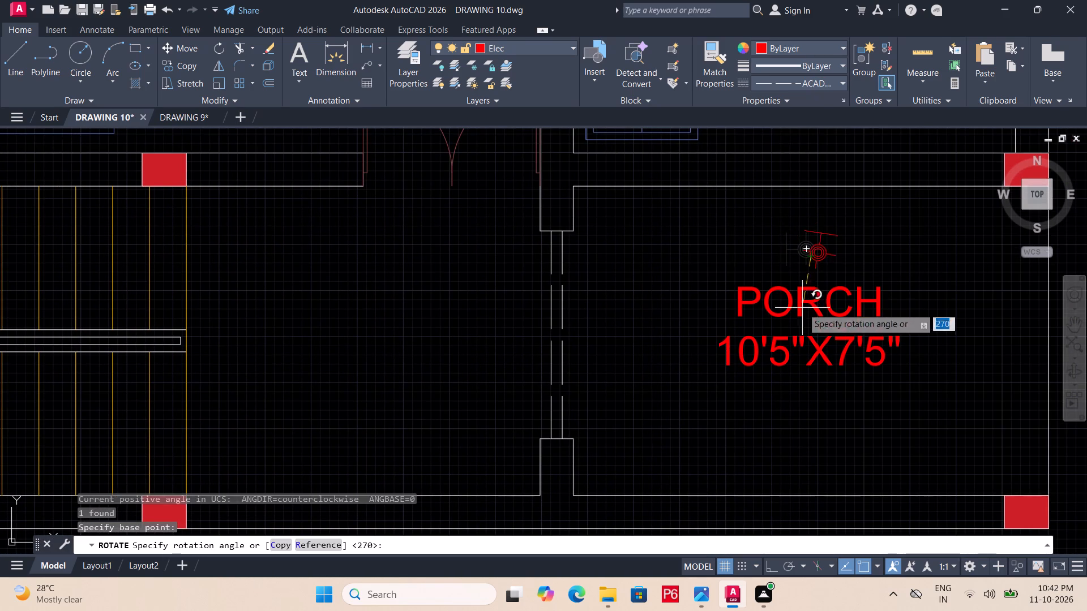
{"action": "key", "text": "F8"}
{"action": "left_click", "coordinate": [811, 422]}
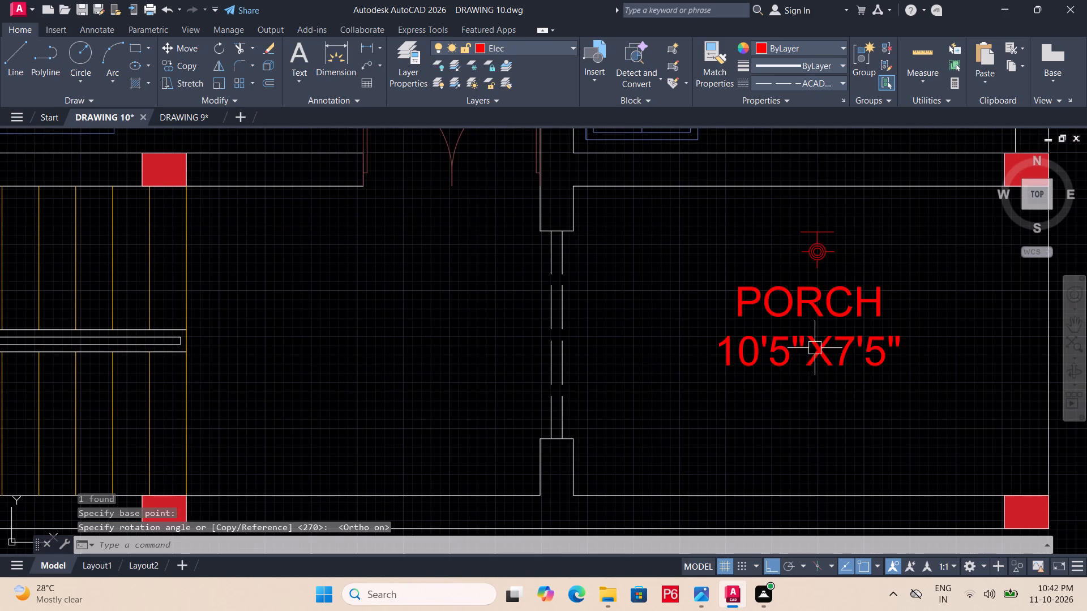
{"action": "key", "text": "Escape"}
Save the drawing.
{"action": "left_click", "coordinate": [820, 247]}
{"action": "key", "text": "ctrl+s"}
{"action": "key", "text": "ctrl+s"}
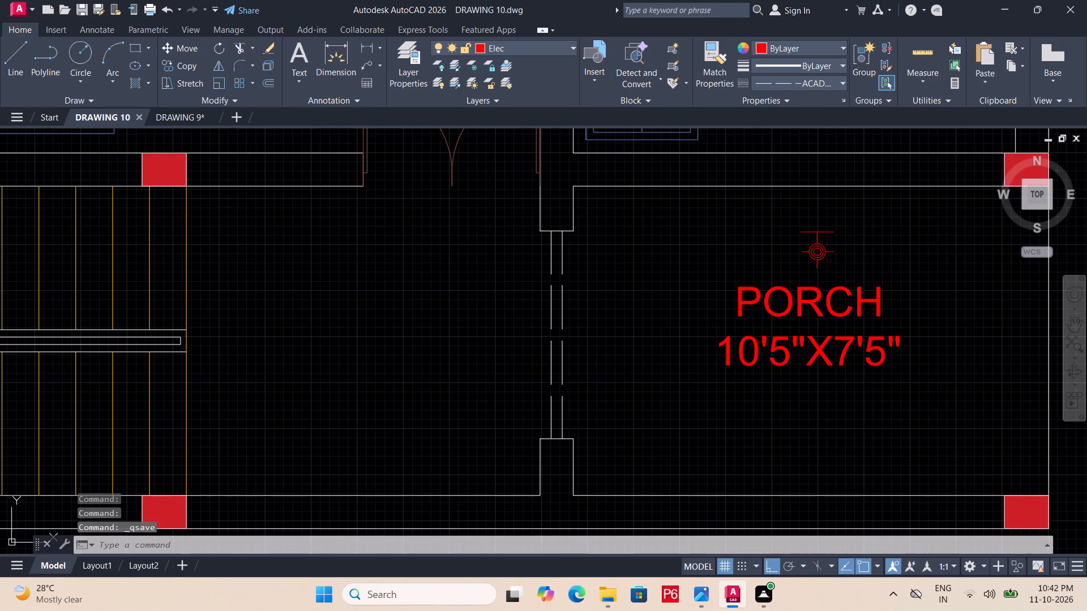
Move the porch bracket by its mounting line onto the porch-side face of the kitchen wall.
{"action": "left_click", "coordinate": [818, 257]}
{"action": "key", "text": "m"}
{"action": "key", "text": "space"}
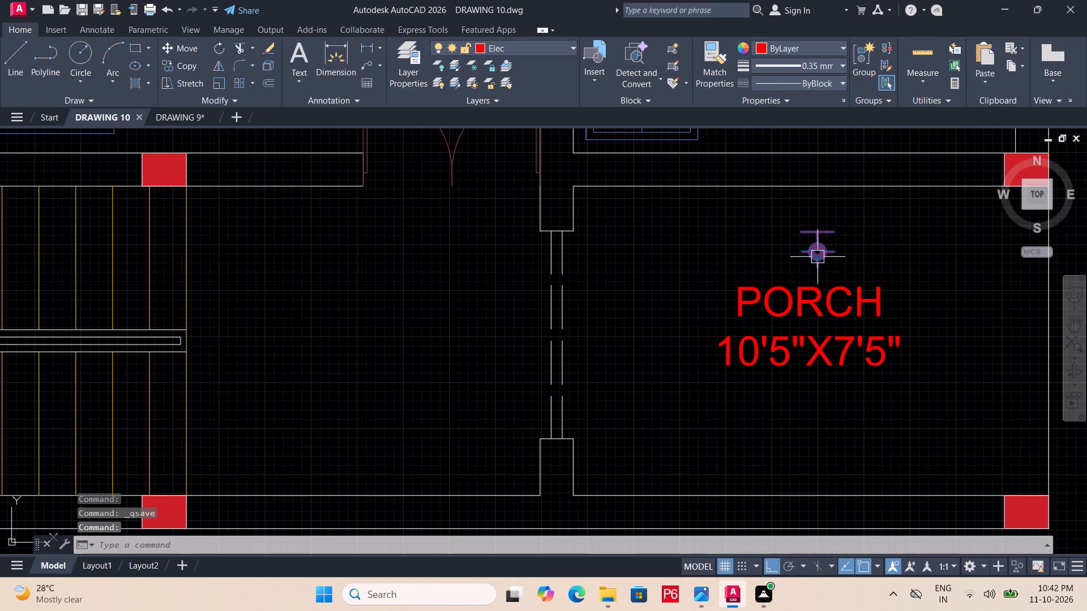
{"action": "scroll", "coordinate": [818, 243], "scroll_direction": "up", "scroll_amount": 2}
{"action": "left_click", "coordinate": [820, 217]}
{"action": "middle_click_drag", "start_coordinate": [827, 190], "coordinate": [819, 352]}
{"action": "left_click", "coordinate": [814, 254]}
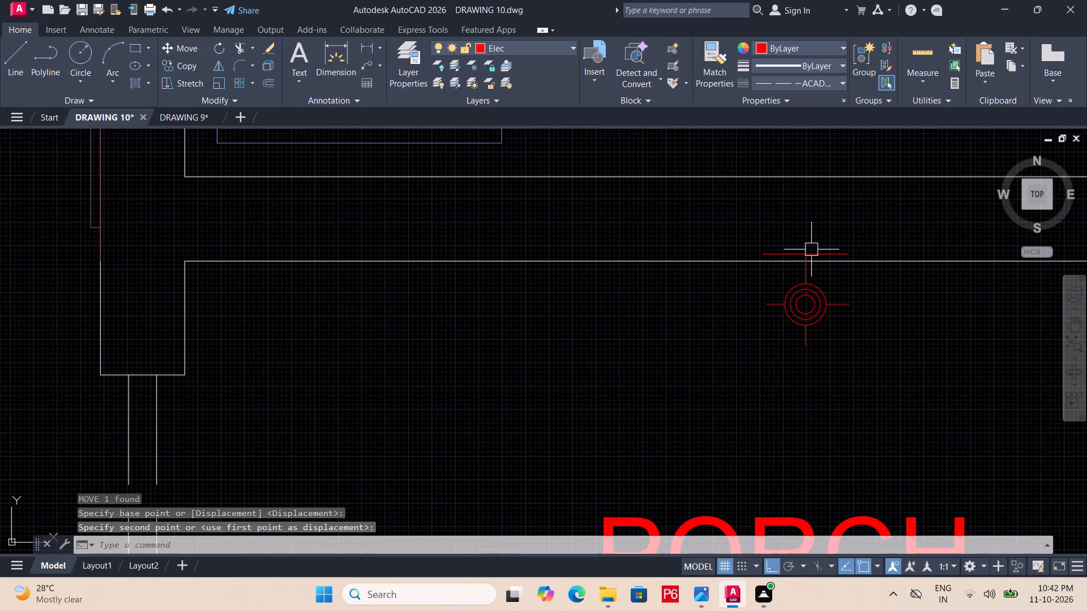
{"action": "left_click", "coordinate": [811, 250]}
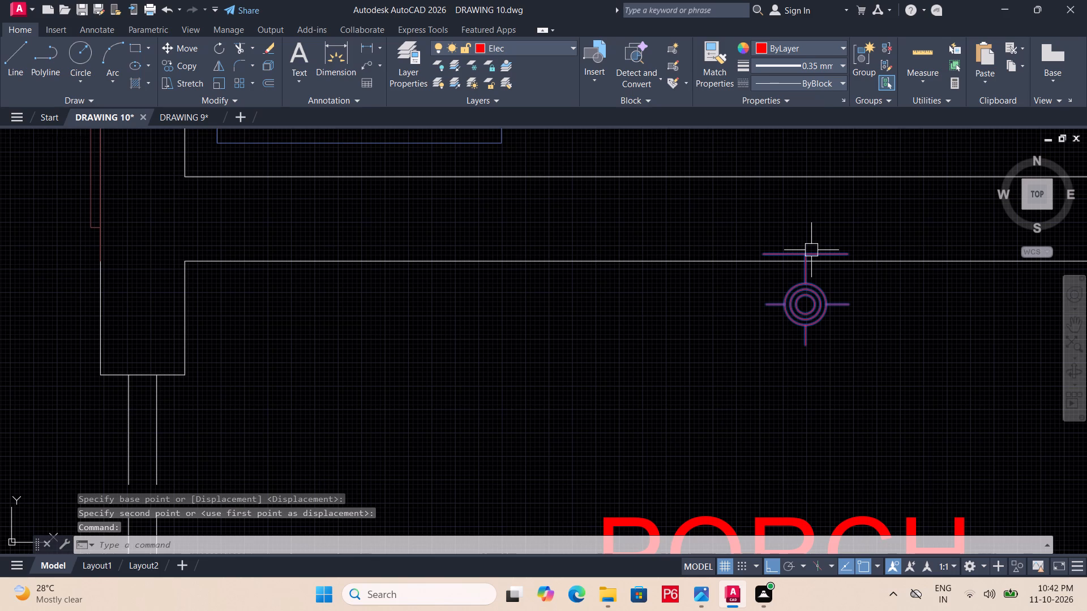
{"action": "type", "text": "M"}
{"action": "key", "text": "space"}
{"action": "scroll", "coordinate": [811, 250], "scroll_direction": "up", "scroll_amount": 1}
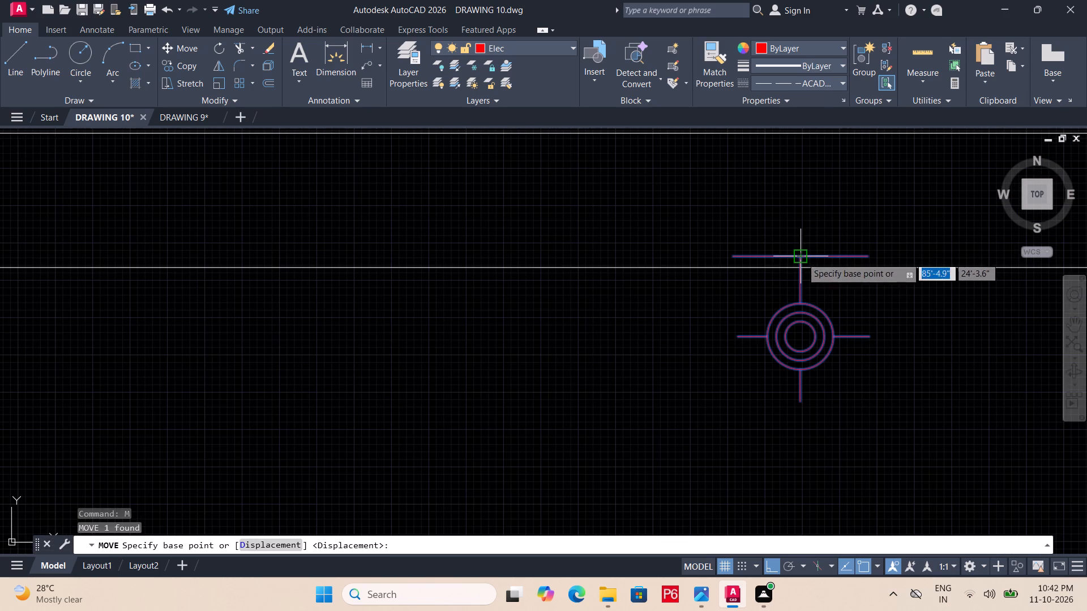
{"action": "left_click", "coordinate": [802, 257]}
{"action": "left_click", "coordinate": [800, 271]}
Save the drawing.
{"action": "key", "text": "ctrl+s"}
{"action": "key", "text": "ctrl+s"}
{"action": "key", "text": "ctrl+s"}
{"action": "key", "text": "ctrl+s"}
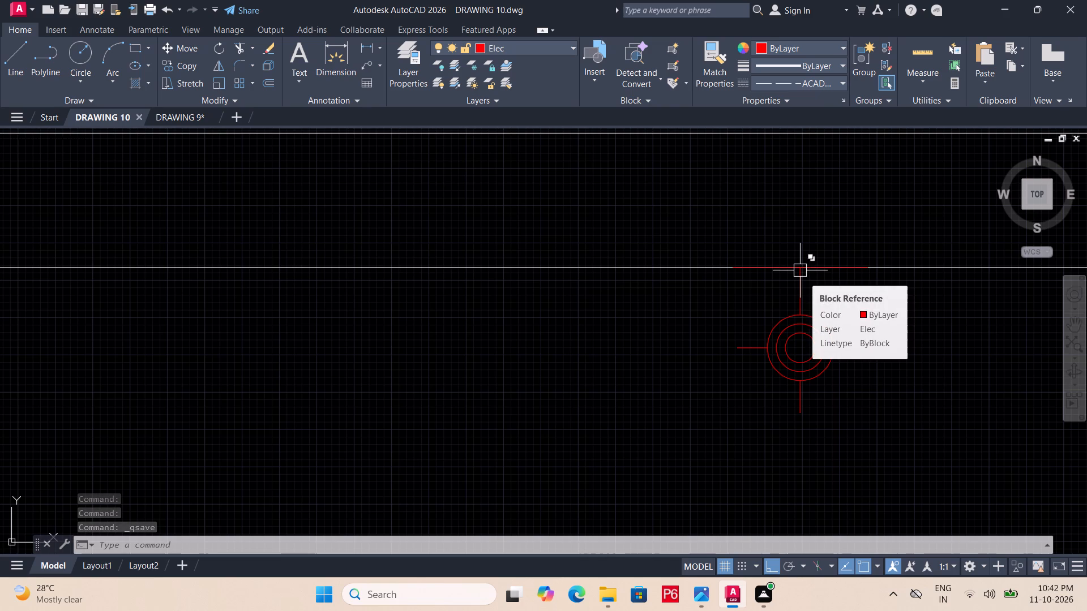
{"action": "scroll", "coordinate": [791, 260], "scroll_direction": "down", "scroll_amount": 5}
{"action": "key", "text": "ctrl+s"}
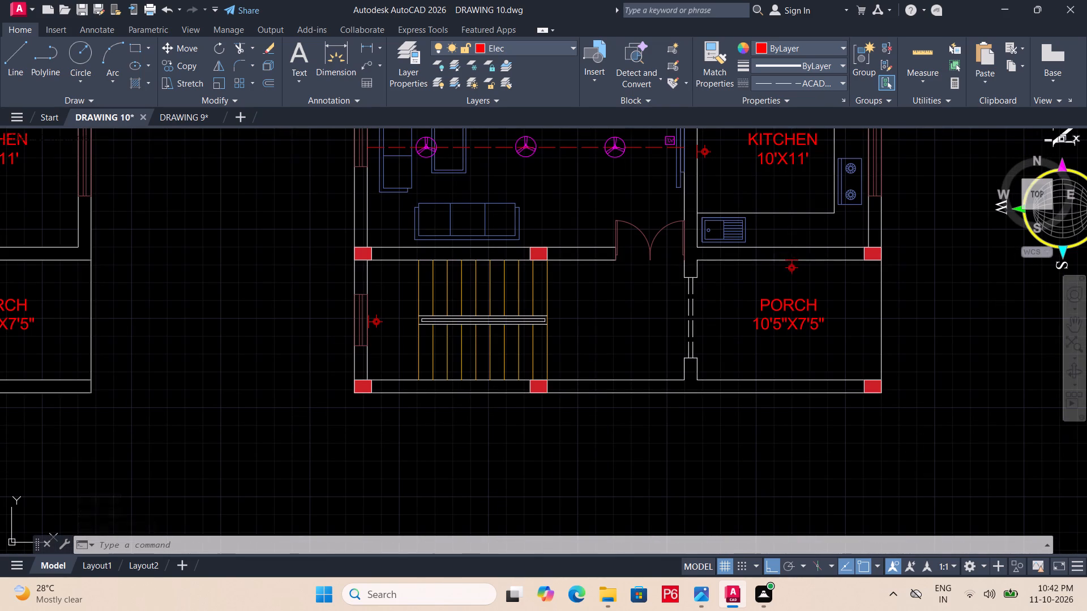
{"action": "key", "text": "ctrl+s"}
{"action": "key", "text": "ctrl+s"}
{"action": "key", "text": "ctrl+s"}
{"action": "key", "text": "ctrl+s"}
{"action": "key", "text": "ctrl+s"}
Copy the tube light symbol from the legend into the kitchen, just inside the wall shared with the dining area.
{"action": "middle_click_drag", "start_coordinate": [790, 257], "coordinate": [765, 347]}
{"action": "scroll", "coordinate": [790, 257], "scroll_direction": "down", "scroll_amount": 1}
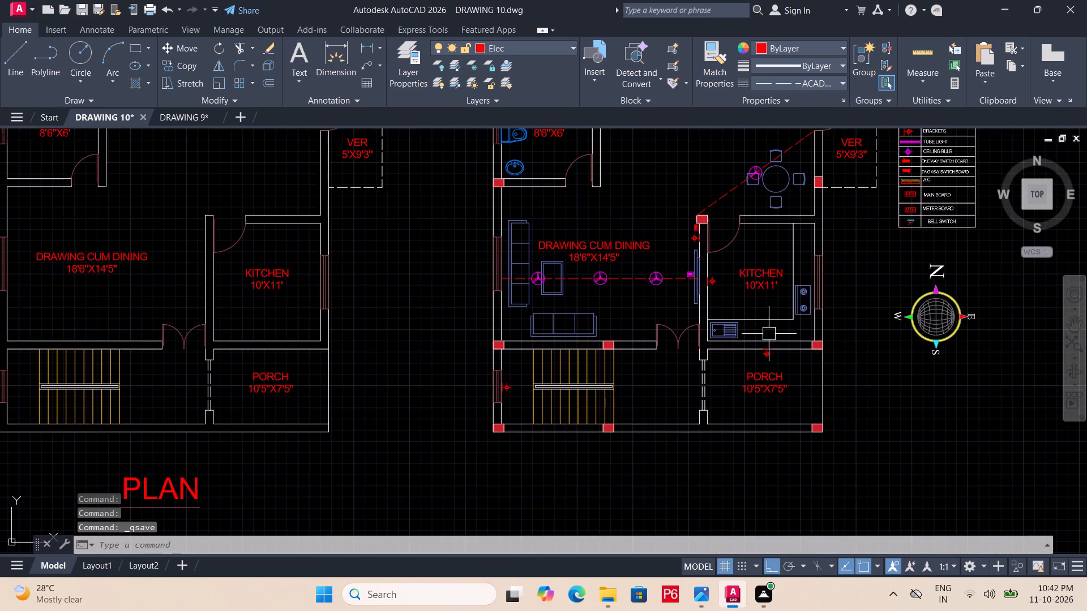
{"action": "scroll", "coordinate": [772, 329], "scroll_direction": "down", "scroll_amount": 1}
{"action": "scroll", "coordinate": [841, 265], "scroll_direction": "down", "scroll_amount": 1}
{"action": "middle_click_drag", "start_coordinate": [841, 265], "coordinate": [758, 309]}
{"action": "scroll", "coordinate": [763, 276], "scroll_direction": "up", "scroll_amount": 2}
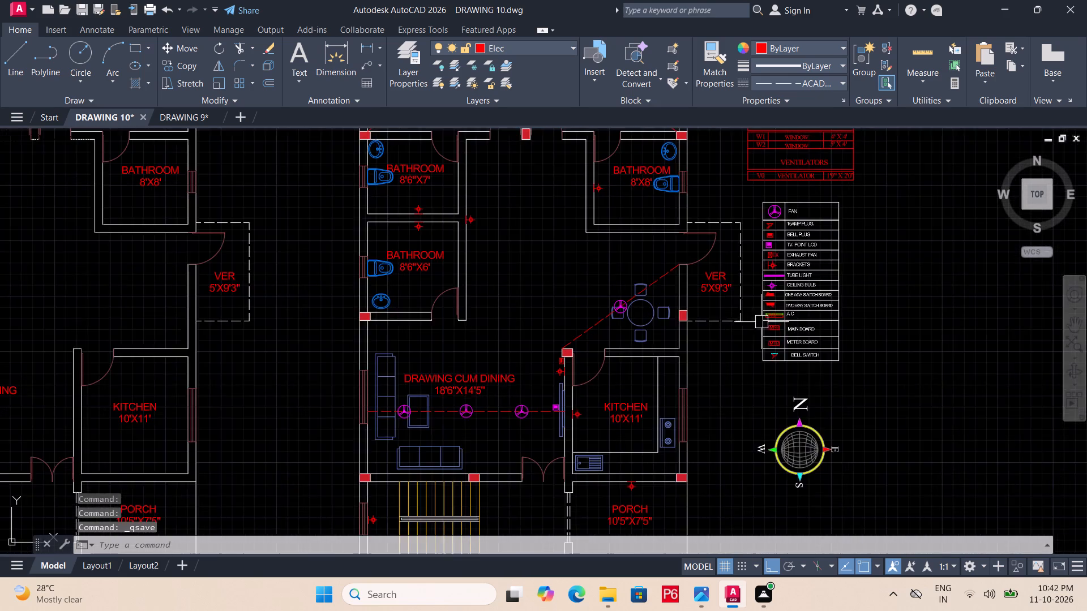
{"action": "scroll", "coordinate": [781, 281], "scroll_direction": "up", "scroll_amount": 2}
{"action": "scroll", "coordinate": [764, 231], "scroll_direction": "up", "scroll_amount": 2}
{"action": "left_click", "coordinate": [737, 320]}
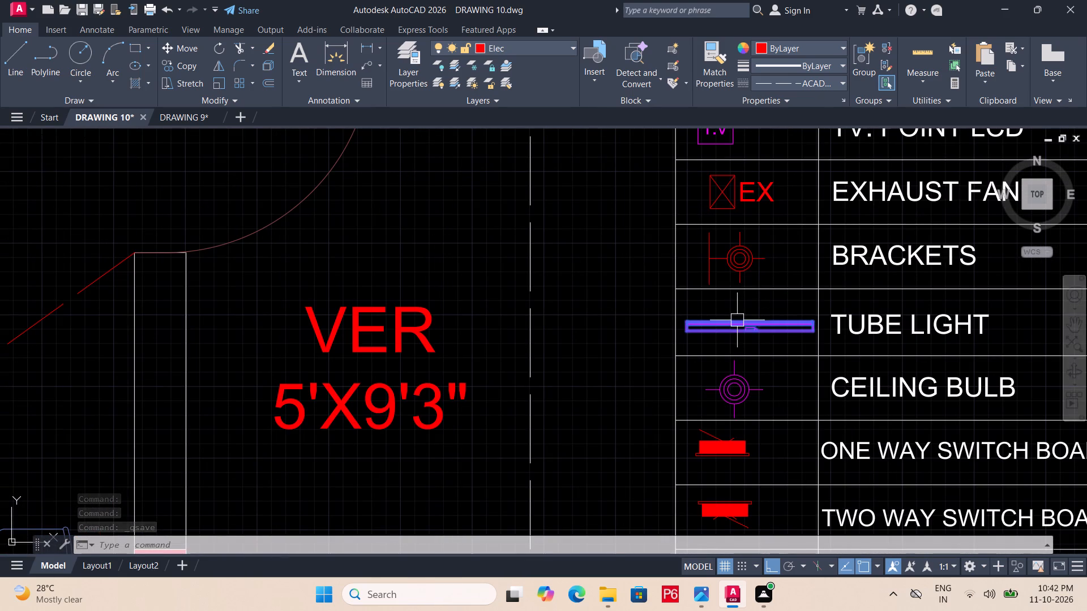
{"action": "key", "text": "c"}
{"action": "type", "text": "O"}
{"action": "key", "text": "space"}
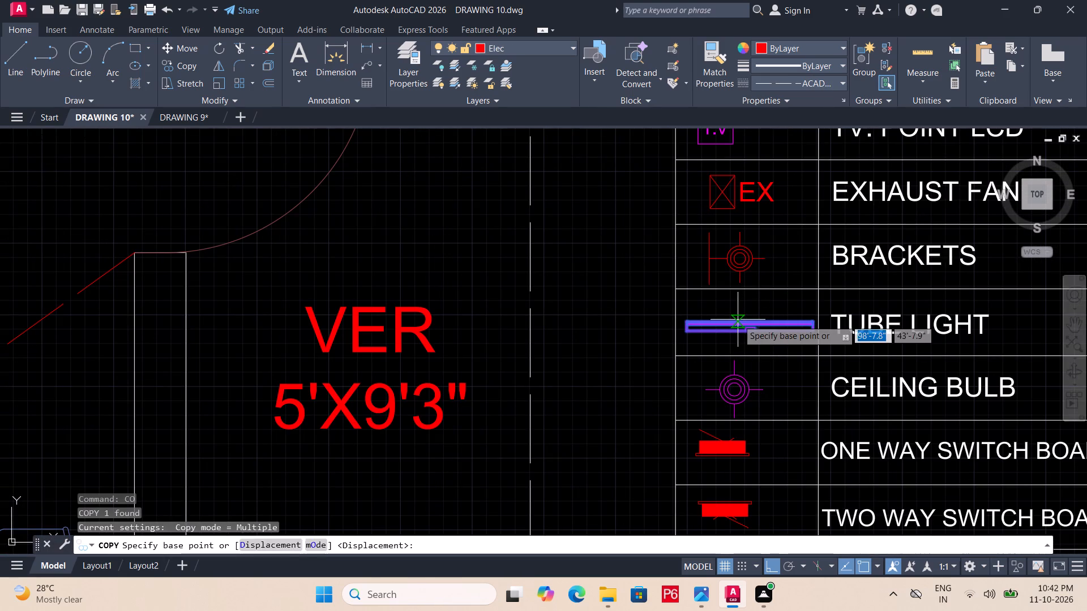
{"action": "double_click", "coordinate": [738, 320]}
{"action": "middle_click_drag", "start_coordinate": [576, 340], "coordinate": [863, 213]}
{"action": "key", "text": "F8"}
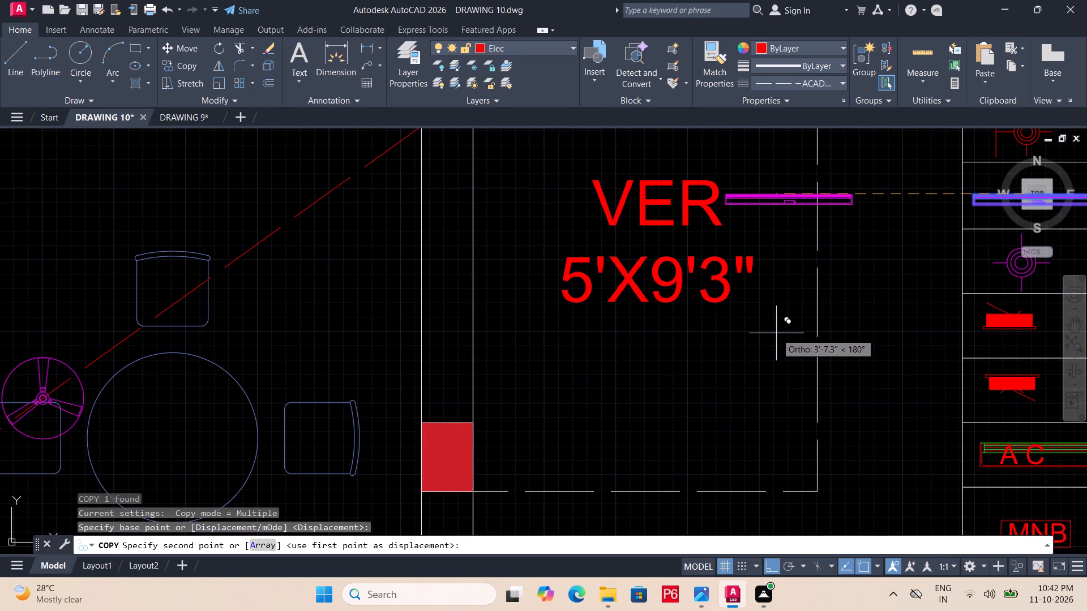
{"action": "scroll", "coordinate": [801, 325], "scroll_direction": "down", "scroll_amount": 3}
{"action": "middle_click_drag", "start_coordinate": [666, 369], "coordinate": [795, 306]}
{"action": "middle_click_drag", "start_coordinate": [547, 419], "coordinate": [564, 395]}
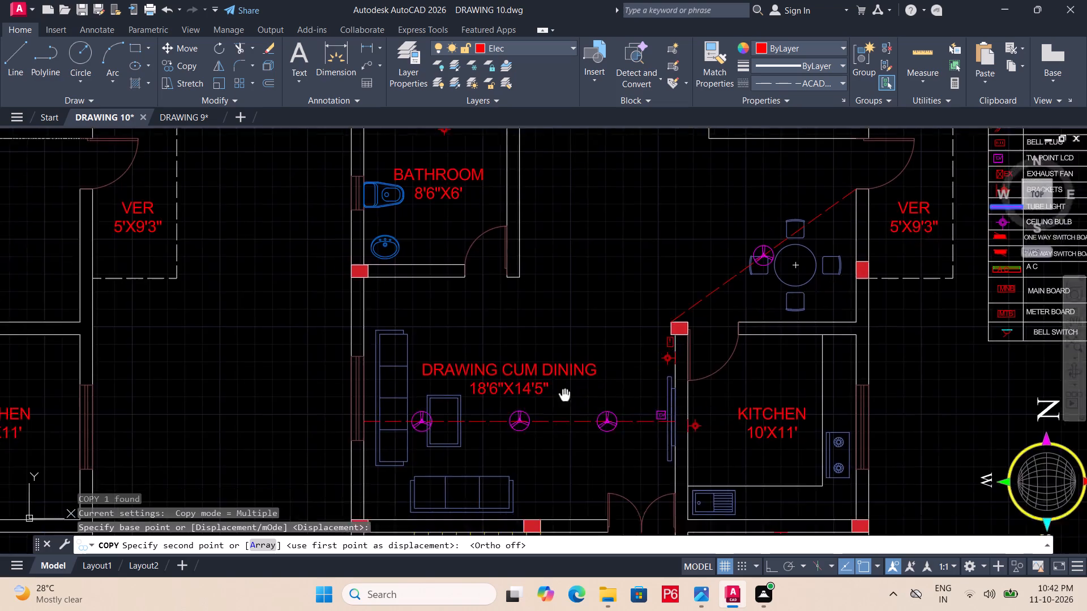
{"action": "middle_click_drag", "start_coordinate": [564, 395], "coordinate": [549, 260]}
{"action": "scroll", "coordinate": [768, 323], "scroll_direction": "up", "scroll_amount": 1}
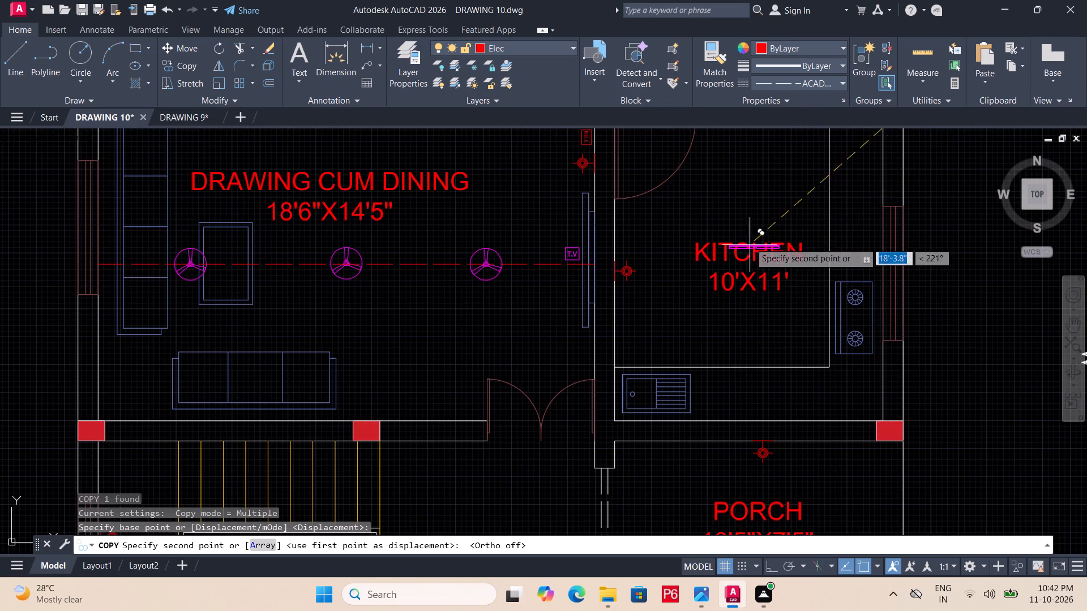
{"action": "middle_click_drag", "start_coordinate": [741, 186], "coordinate": [720, 321]}
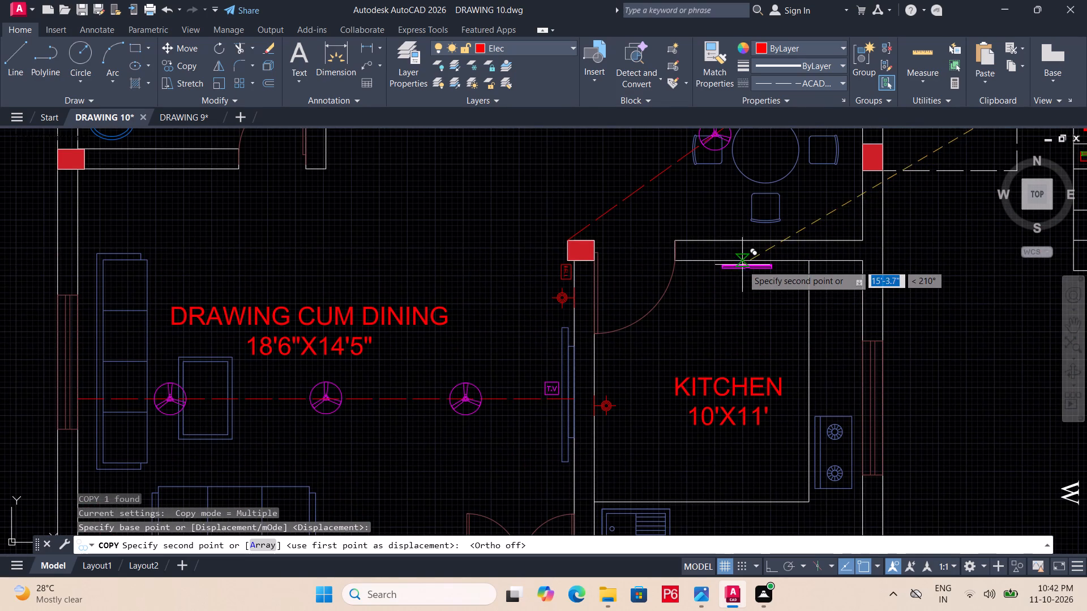
{"action": "scroll", "coordinate": [742, 265], "scroll_direction": "up", "scroll_amount": 2}
{"action": "left_click", "coordinate": [741, 276]}
Place tube light copies in the drawing cum dining room, beside the double door and at the long sofa near the window.
{"action": "middle_click_drag", "start_coordinate": [551, 348], "coordinate": [1045, 175]}
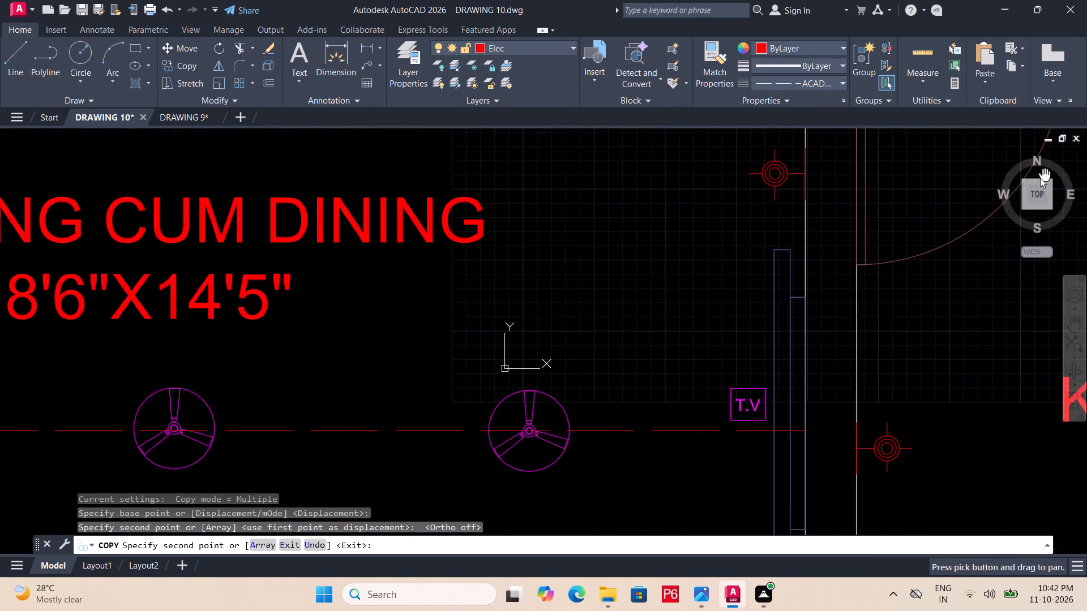
{"action": "scroll", "coordinate": [1040, 178], "scroll_direction": "down", "scroll_amount": 2}
{"action": "middle_click_drag", "start_coordinate": [891, 237], "coordinate": [701, 269]}
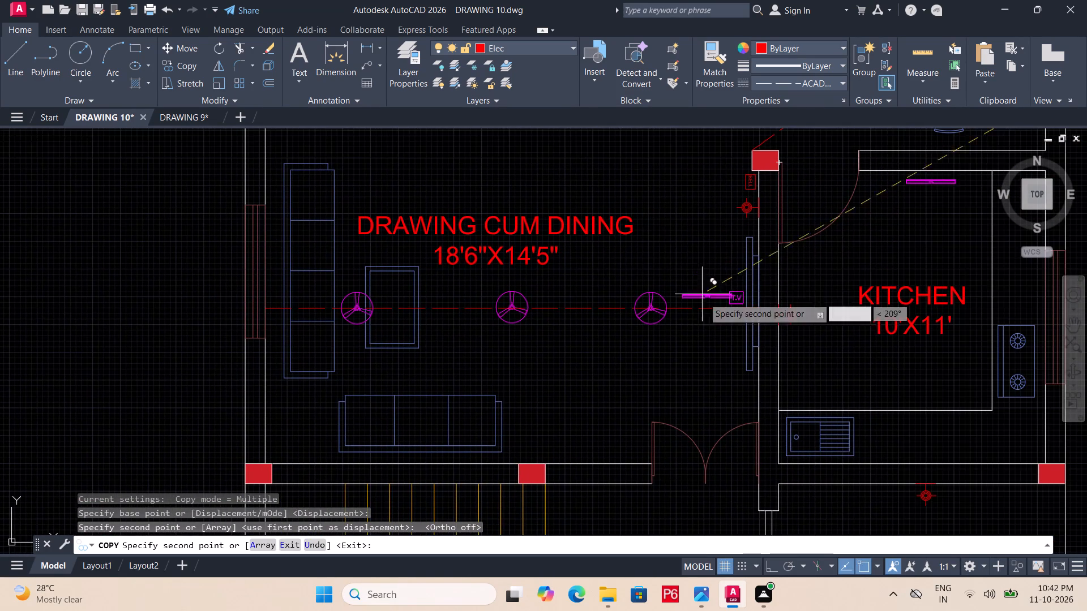
{"action": "left_click", "coordinate": [575, 455]}
{"action": "middle_click_drag", "start_coordinate": [301, 255], "coordinate": [416, 255]}
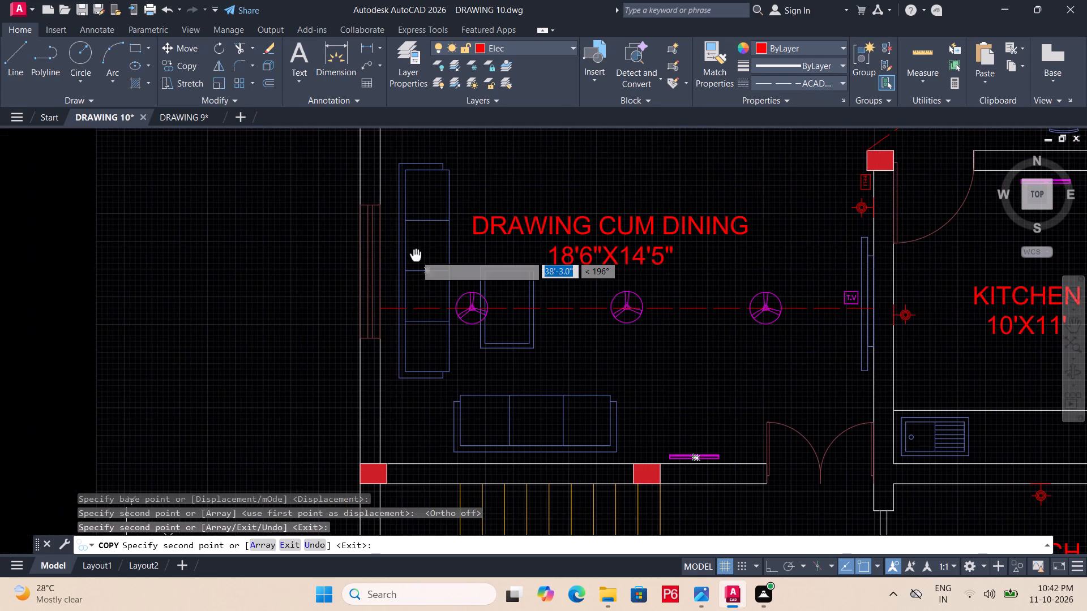
{"action": "double_click", "coordinate": [412, 256]}
Place tube light copies in Bedroom 1 and Bedroom 2, one on each side of their shared wall.
{"action": "middle_click_drag", "start_coordinate": [551, 170], "coordinate": [610, 454]}
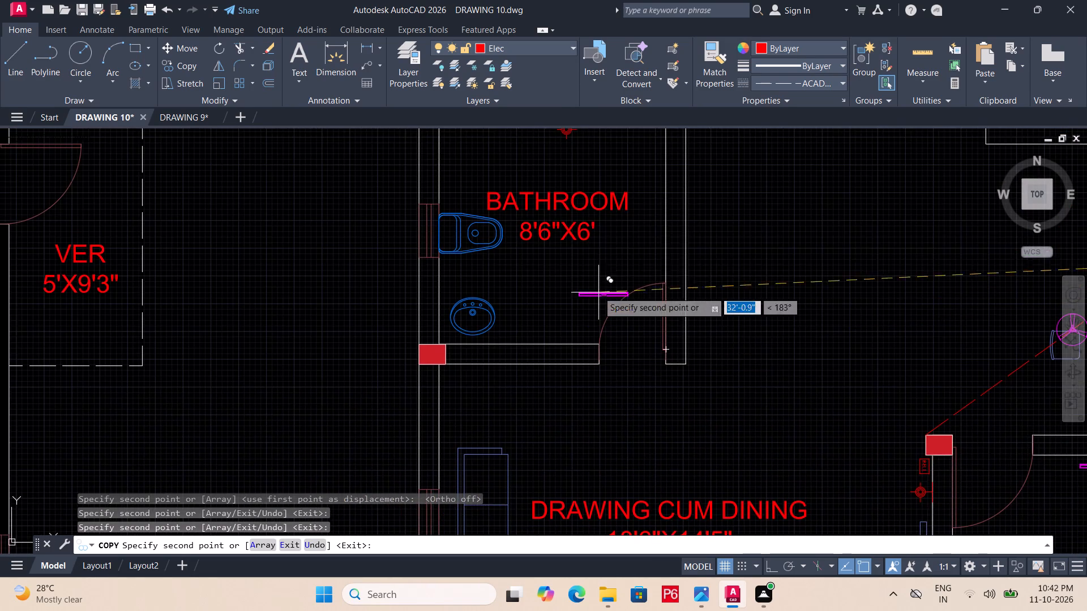
{"action": "middle_click_drag", "start_coordinate": [581, 213], "coordinate": [439, 460]}
{"action": "middle_click_drag", "start_coordinate": [720, 196], "coordinate": [778, 459]}
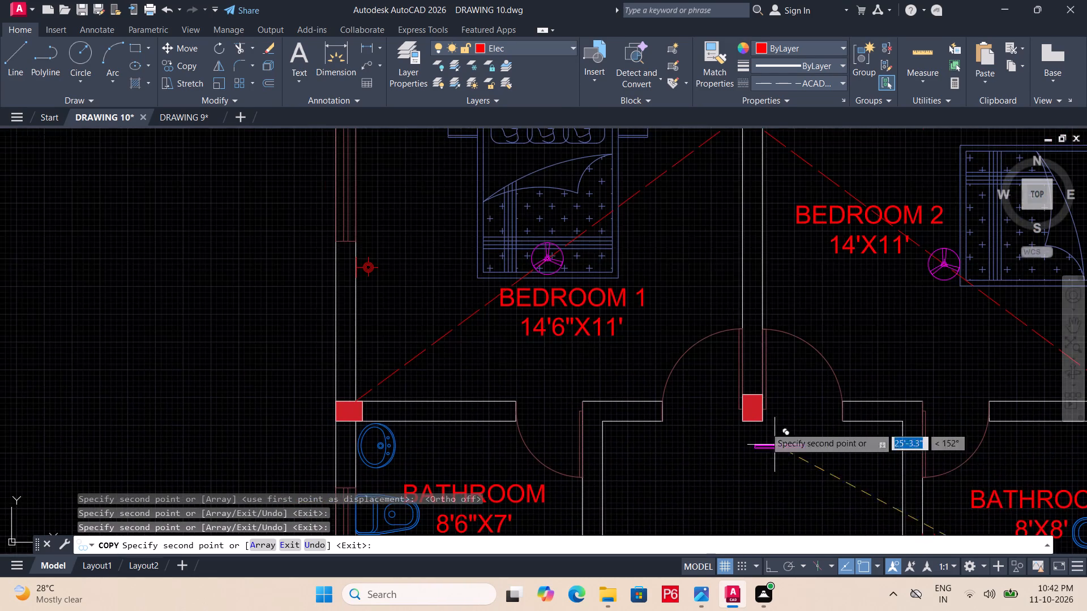
{"action": "middle_click_drag", "start_coordinate": [613, 232], "coordinate": [731, 374]}
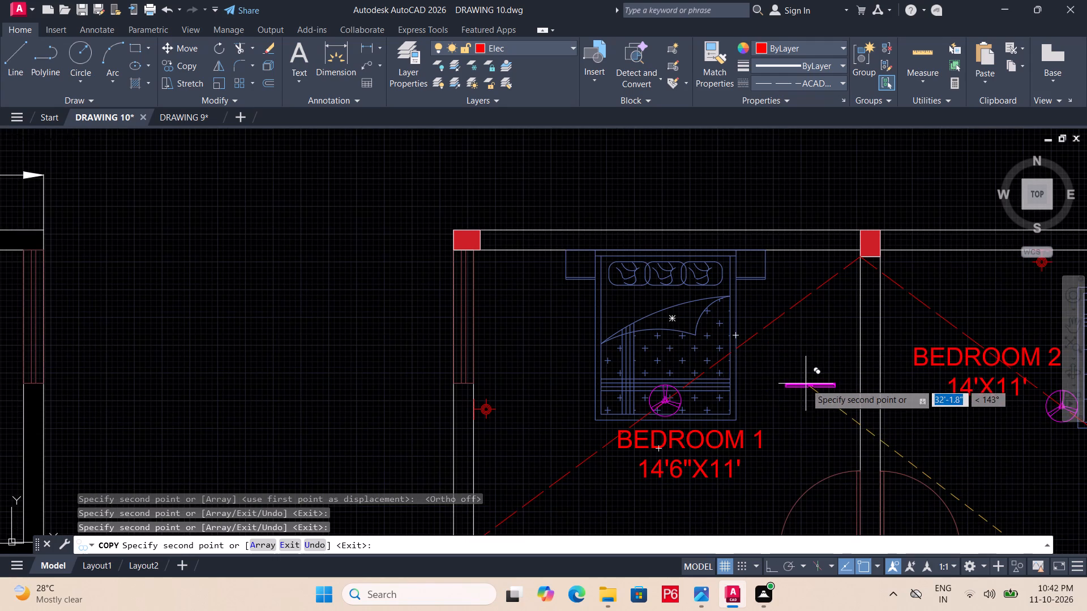
{"action": "left_click", "coordinate": [826, 381]}
{"action": "middle_click_drag", "start_coordinate": [891, 448], "coordinate": [794, 343]}
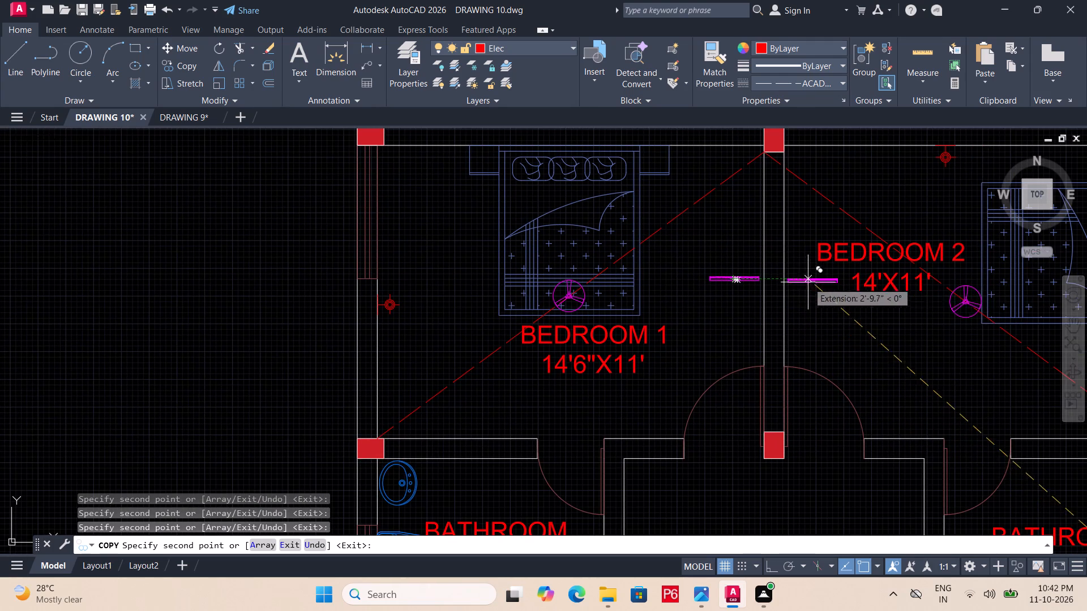
{"action": "left_click", "coordinate": [808, 282]}
Place tube light copies outside the 8'6"X6' bathroom's passage-side wall and beside the dining table near the VER wall, ending the copying.
{"action": "middle_click_drag", "start_coordinate": [806, 347], "coordinate": [714, 154]}
{"action": "middle_click_drag", "start_coordinate": [983, 384], "coordinate": [925, 139]}
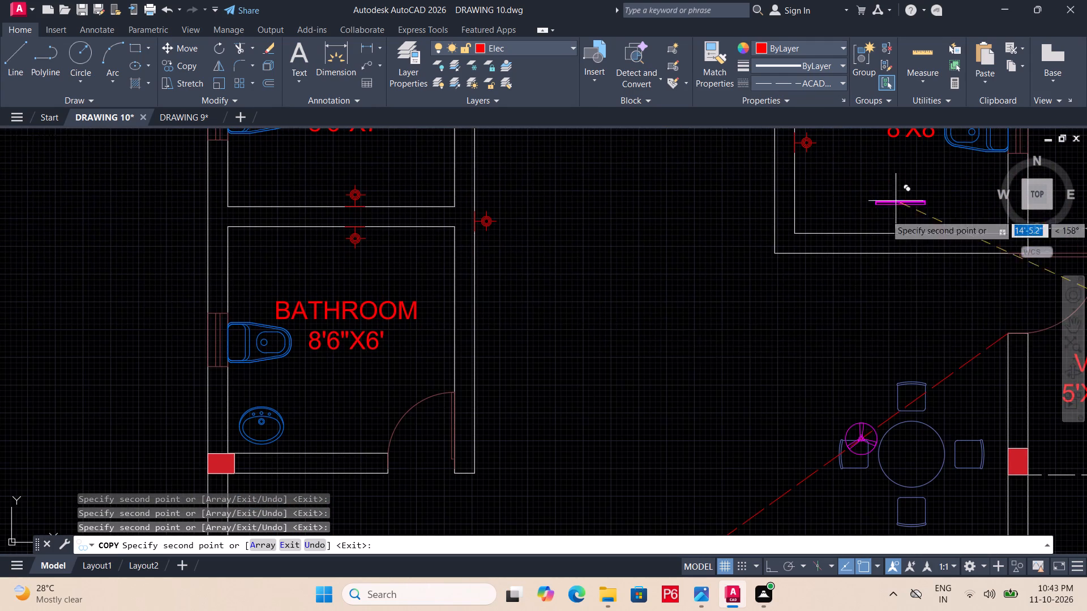
{"action": "left_click", "coordinate": [505, 292]}
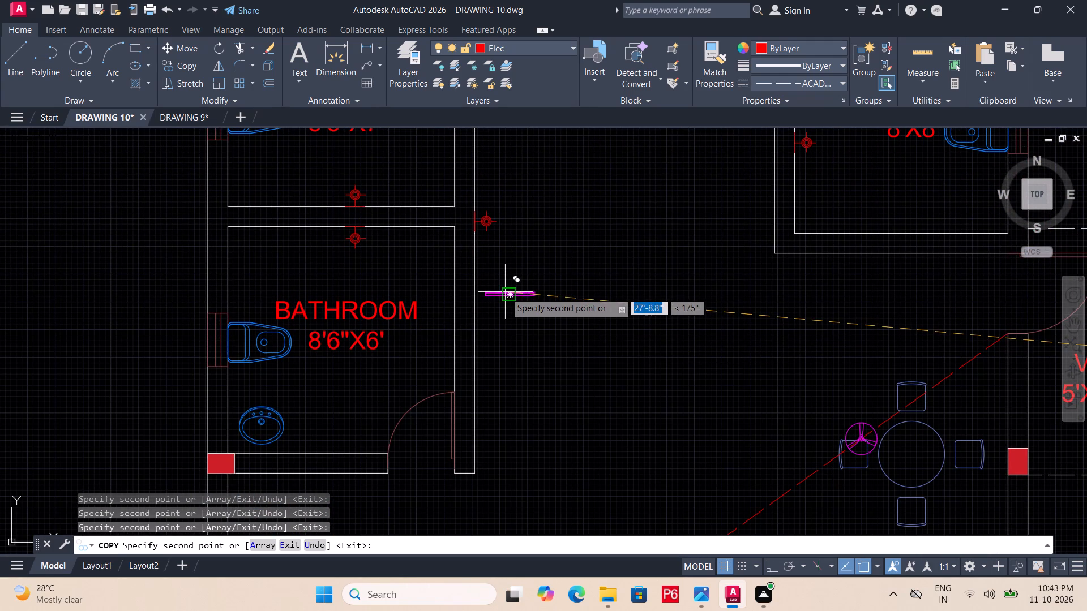
{"action": "middle_click_drag", "start_coordinate": [735, 372], "coordinate": [618, 260]}
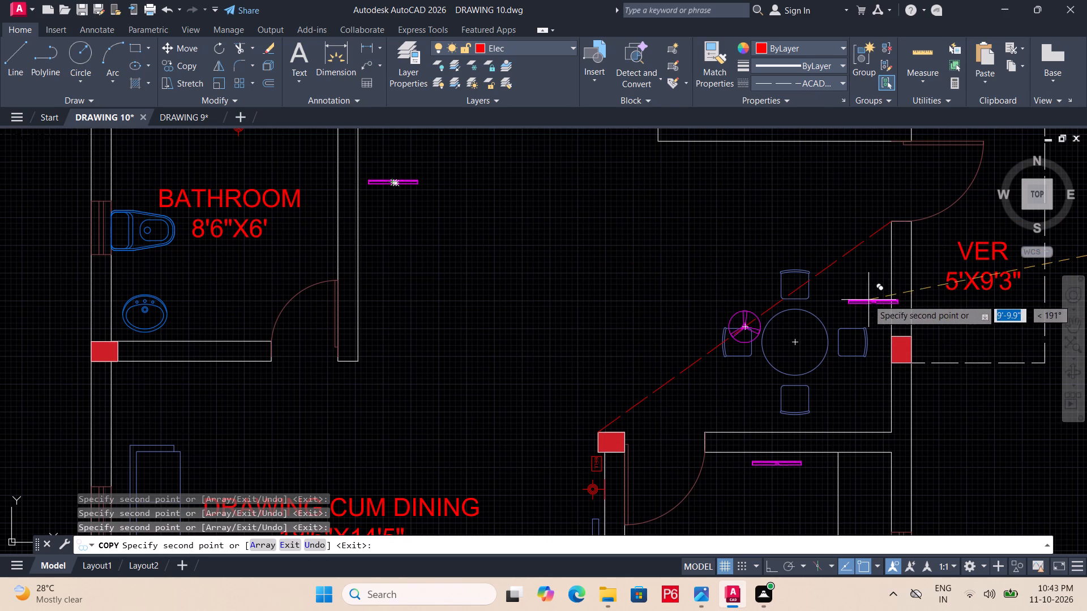
{"action": "left_click", "coordinate": [868, 299]}
{"action": "key", "text": "Escape"}
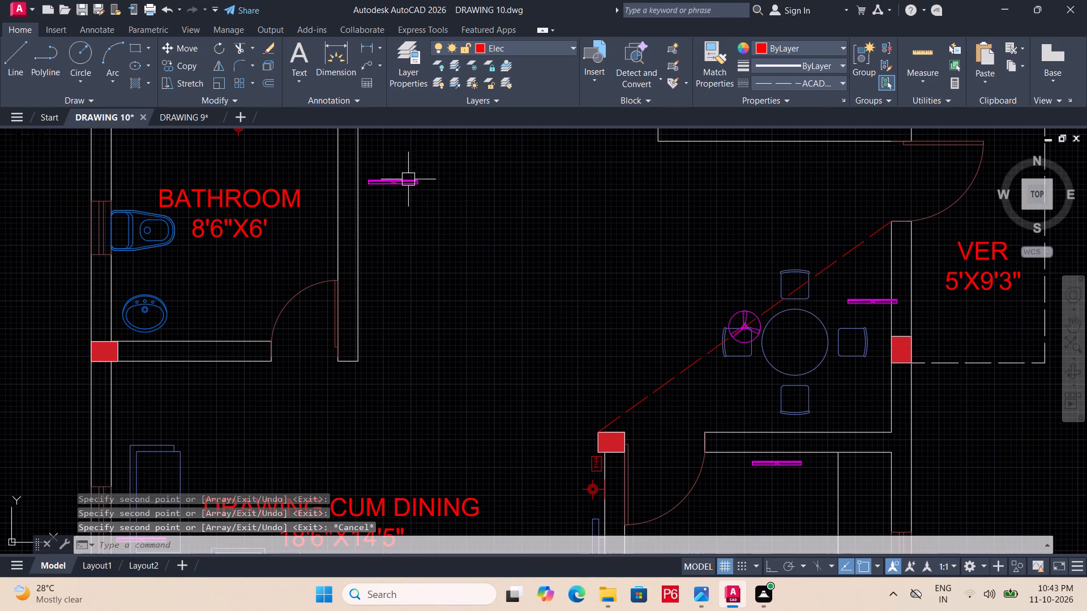
Save the drawing.
{"action": "key", "text": "ctrl+s"}
{"action": "key", "text": "ctrl+s"}
Rotate the tube light beside the dining table 90° so it runs parallel to the VER wall.
{"action": "left_click", "coordinate": [866, 297]}
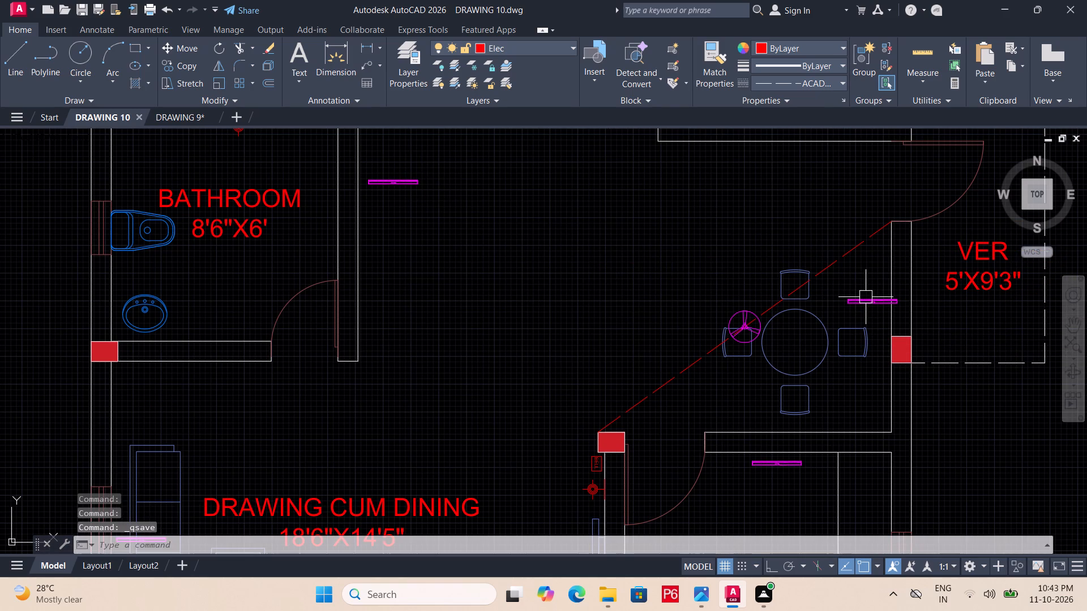
{"action": "scroll", "coordinate": [846, 302], "scroll_direction": "up", "scroll_amount": 2}
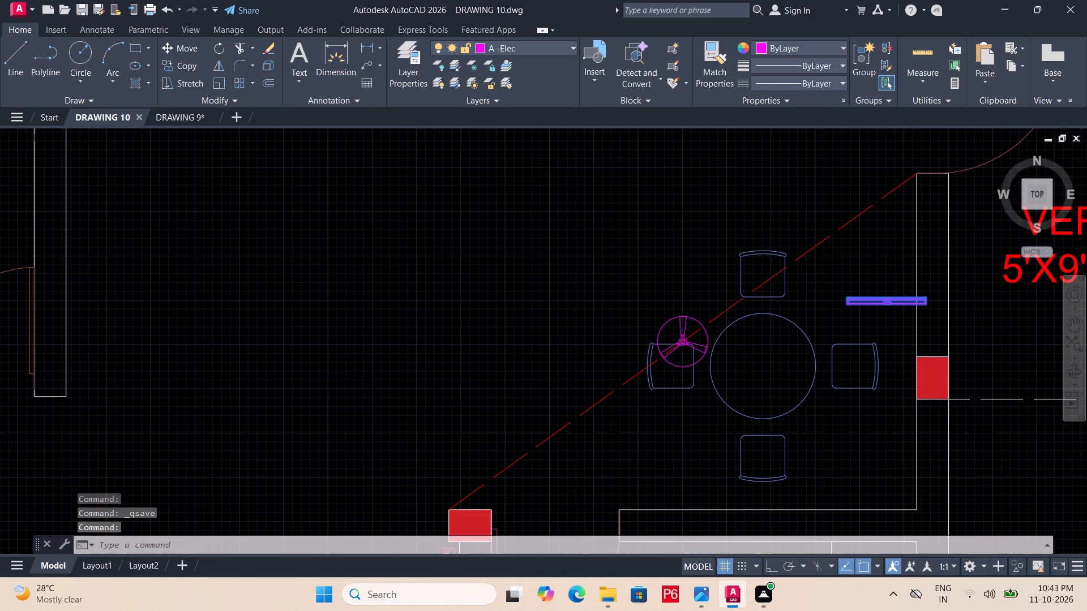
{"action": "key", "text": "r"}
{"action": "type", "text": "O"}
{"action": "key", "text": "space"}
{"action": "double_click", "coordinate": [850, 298]}
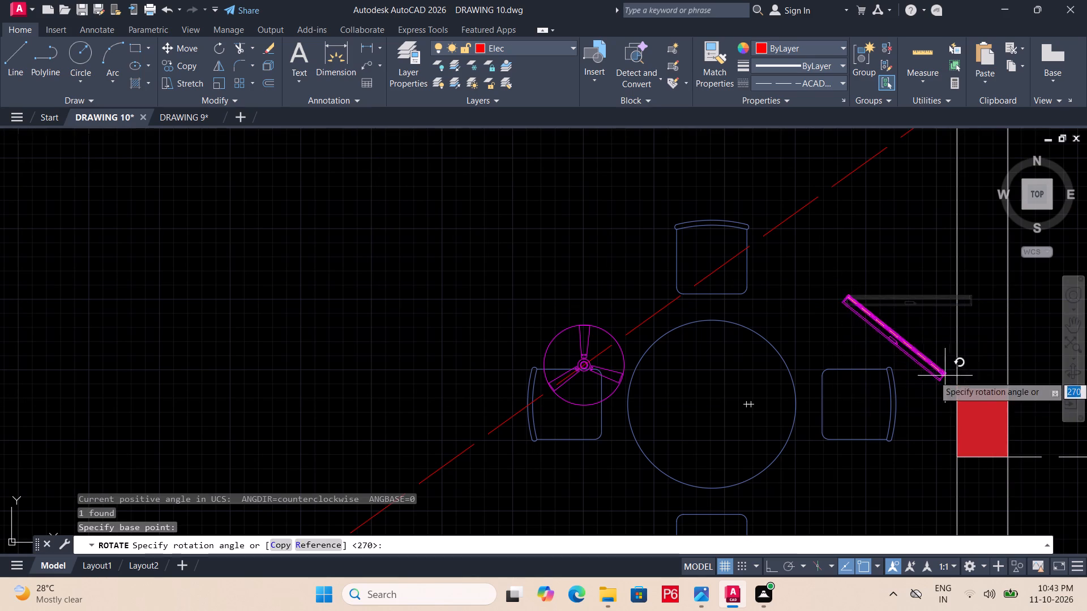
{"action": "key", "text": "F8"}
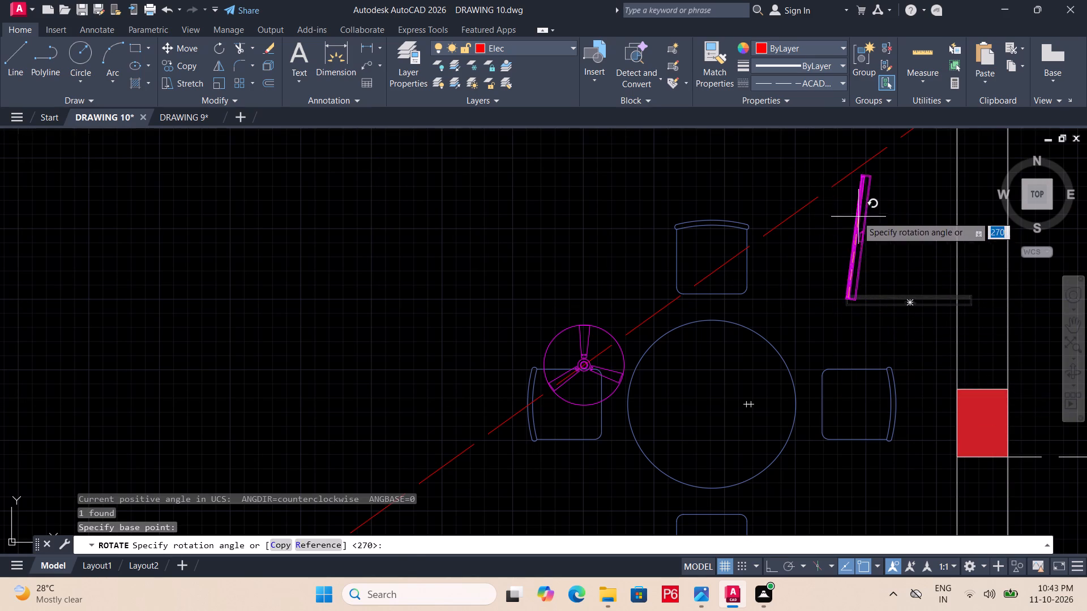
{"action": "left_click", "coordinate": [858, 192]}
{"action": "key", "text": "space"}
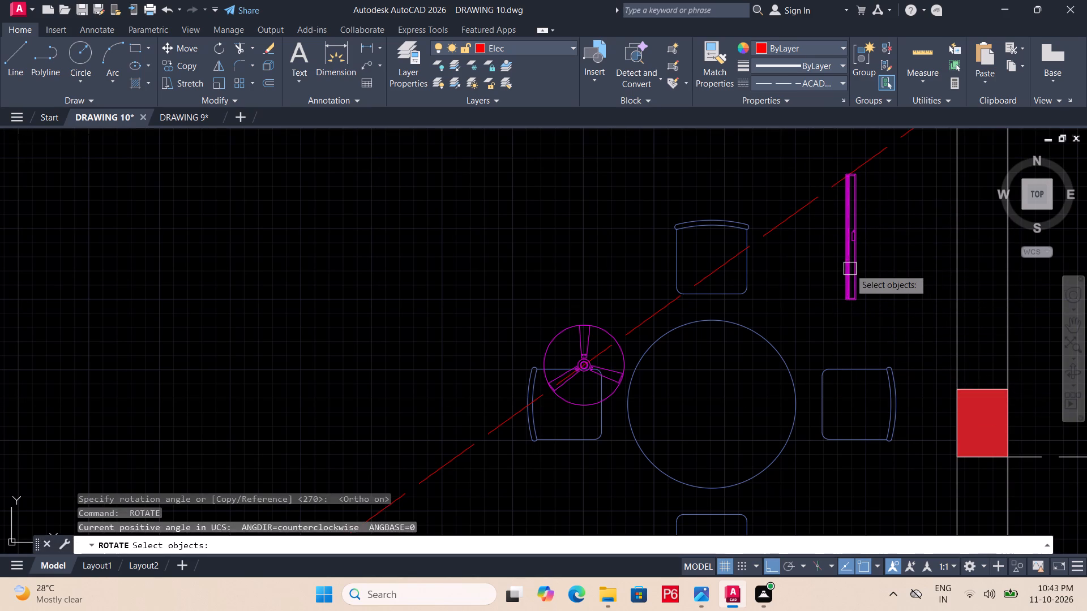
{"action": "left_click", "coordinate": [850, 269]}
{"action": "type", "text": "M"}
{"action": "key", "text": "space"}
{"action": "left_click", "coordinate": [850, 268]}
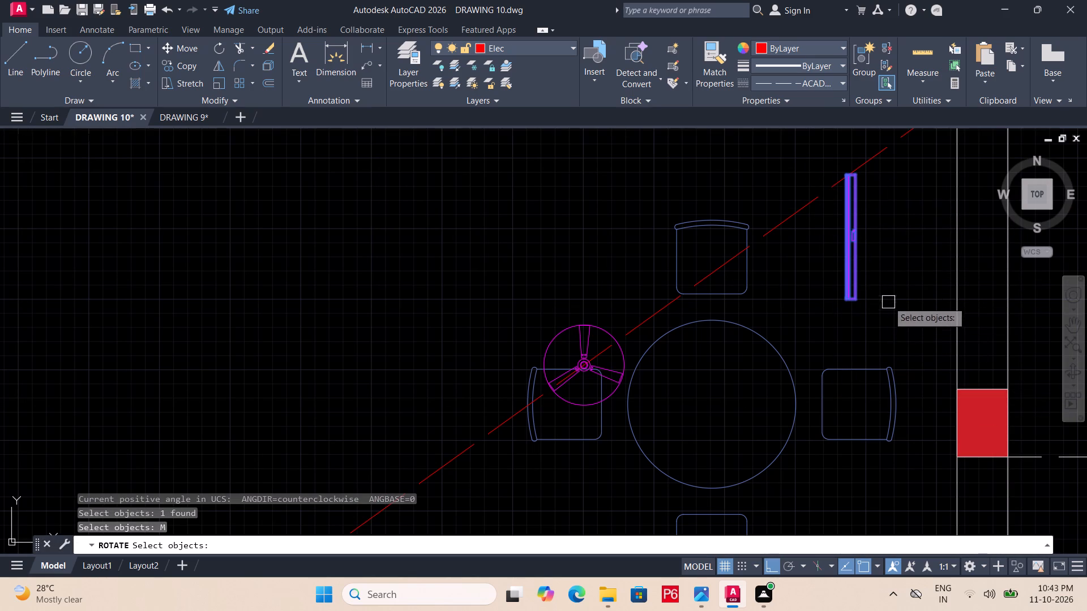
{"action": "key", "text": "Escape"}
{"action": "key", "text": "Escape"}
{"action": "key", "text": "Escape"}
Move the rotated tube light onto the dining-side face of the VER wall, next to the column.
{"action": "left_click", "coordinate": [851, 292]}
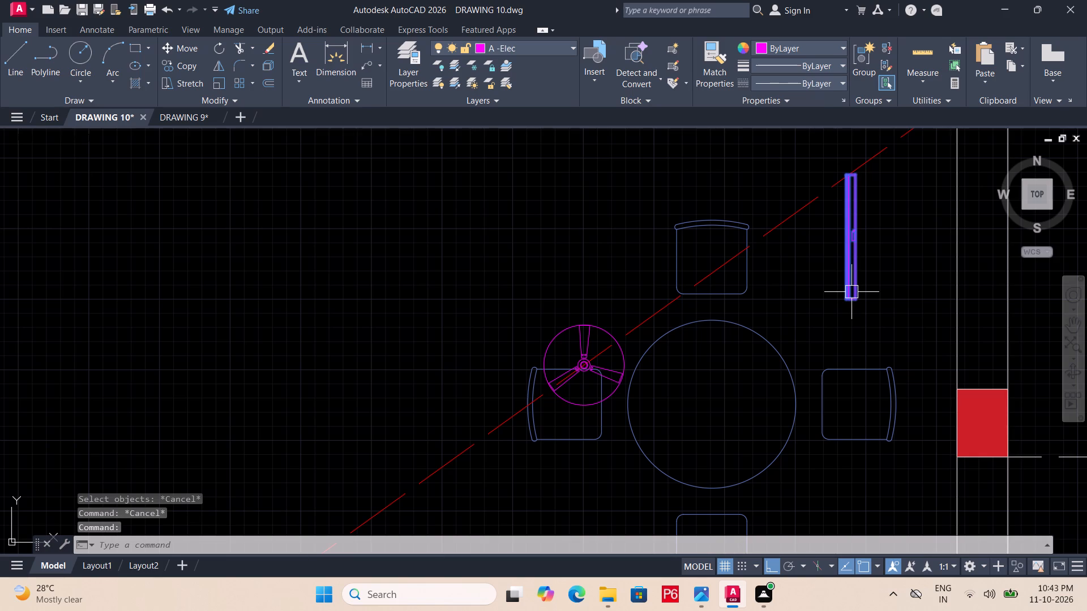
{"action": "scroll", "coordinate": [852, 251], "scroll_direction": "up", "scroll_amount": 2}
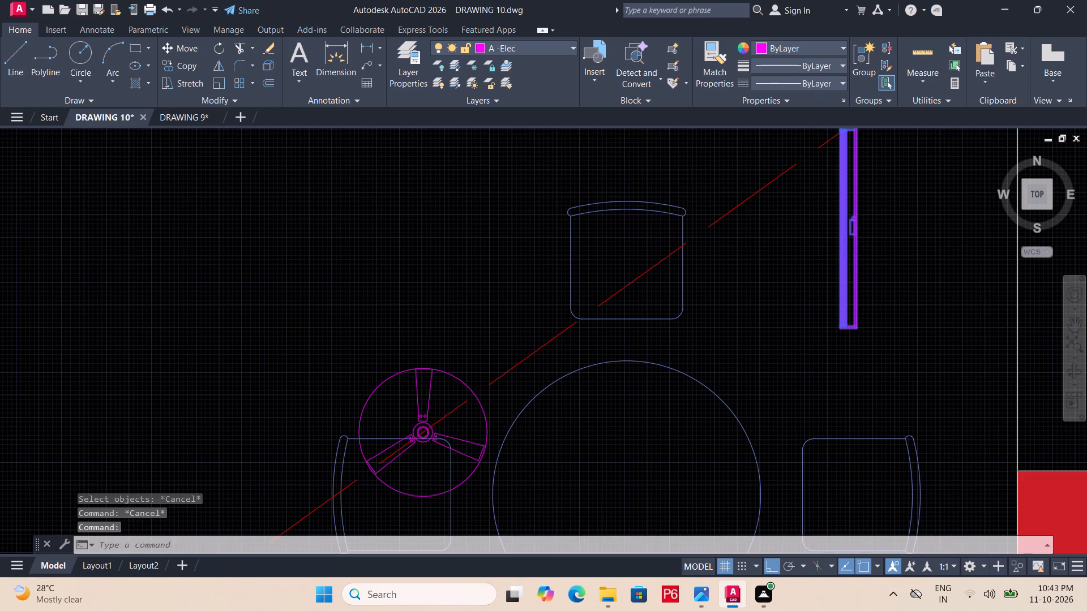
{"action": "type", "text": "M"}
{"action": "key", "text": "space"}
{"action": "left_click", "coordinate": [861, 215]}
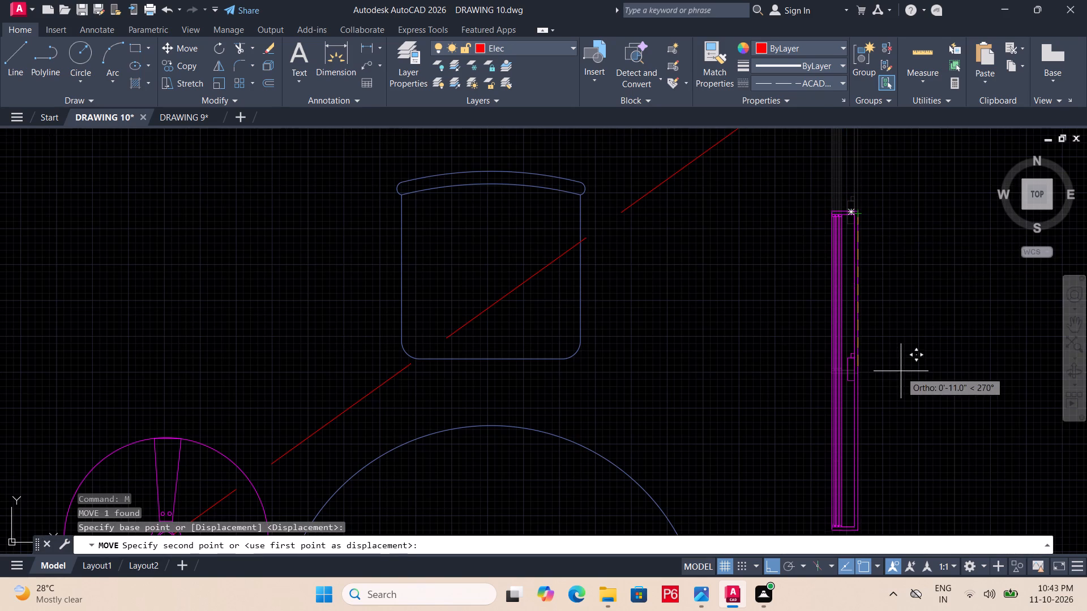
{"action": "middle_click_drag", "start_coordinate": [901, 368], "coordinate": [905, 360]}
{"action": "scroll", "coordinate": [904, 361], "scroll_direction": "down", "scroll_amount": 2}
{"action": "key", "text": "F8"}
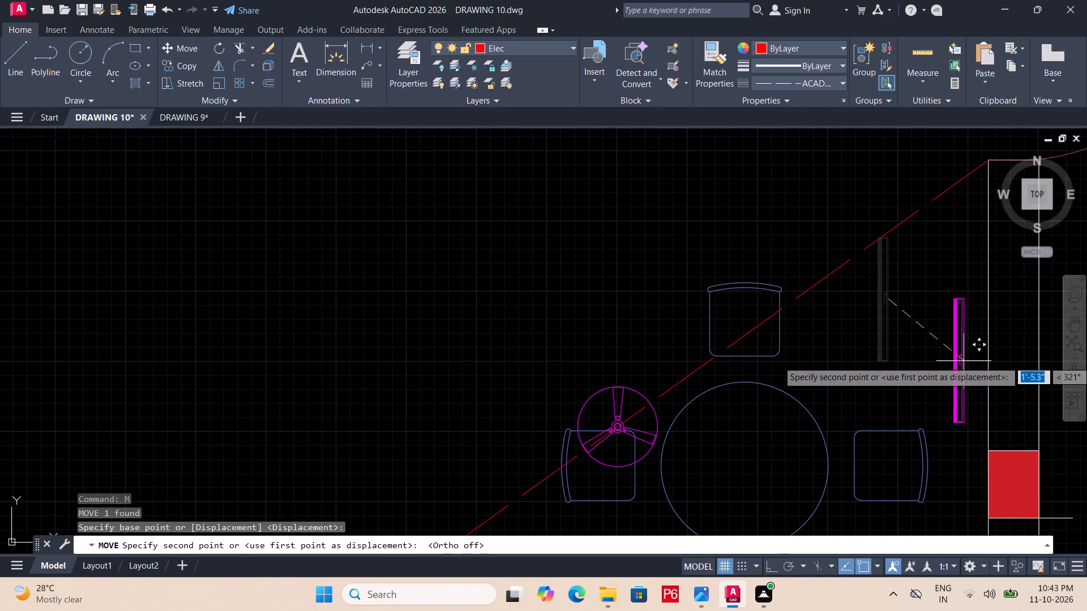
{"action": "middle_click_drag", "start_coordinate": [949, 352], "coordinate": [943, 291]}
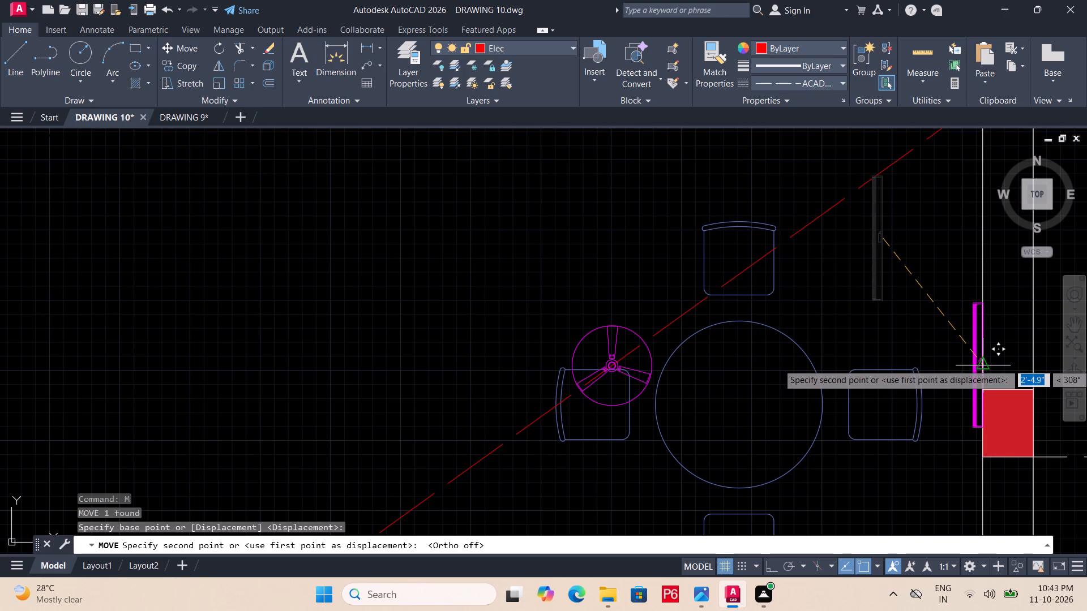
{"action": "left_click_drag", "start_coordinate": [982, 364], "coordinate": [975, 358]}
Save the drawing.
{"action": "scroll", "coordinate": [924, 321], "scroll_direction": "down", "scroll_amount": 2}
{"action": "key", "text": "ctrl+s"}
{"action": "key", "text": "ctrl+s"}
{"action": "key", "text": "ctrl+s"}
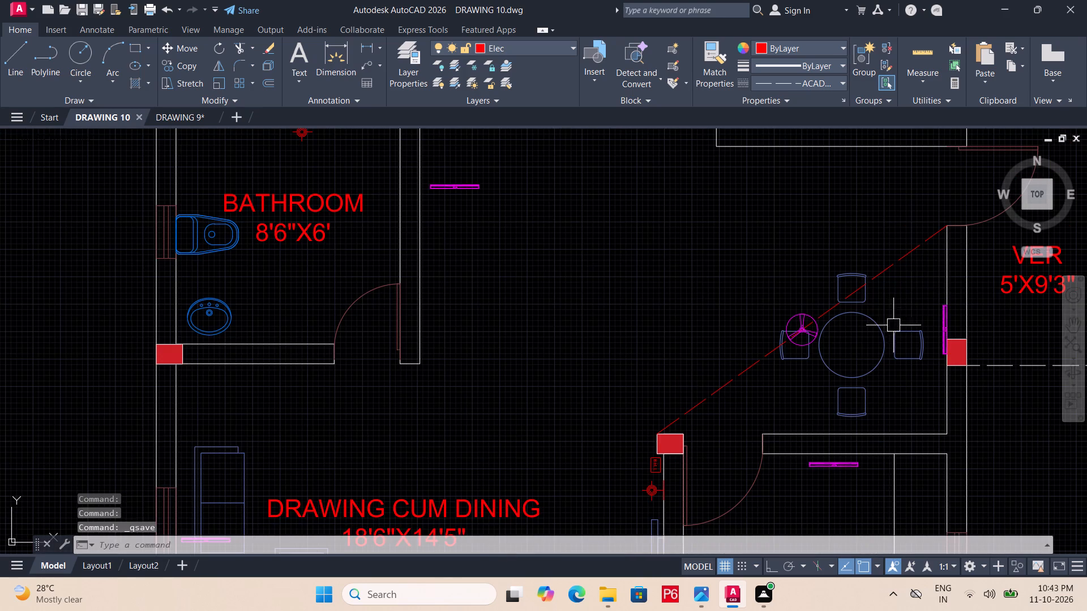
Rotate the kitchen tube light 180° so its mounting side faces the wall shared with the dining area.
{"action": "scroll", "coordinate": [878, 372], "scroll_direction": "down", "scroll_amount": 1}
{"action": "middle_click_drag", "start_coordinate": [875, 364], "coordinate": [859, 272]}
{"action": "scroll", "coordinate": [834, 332], "scroll_direction": "up", "scroll_amount": 3}
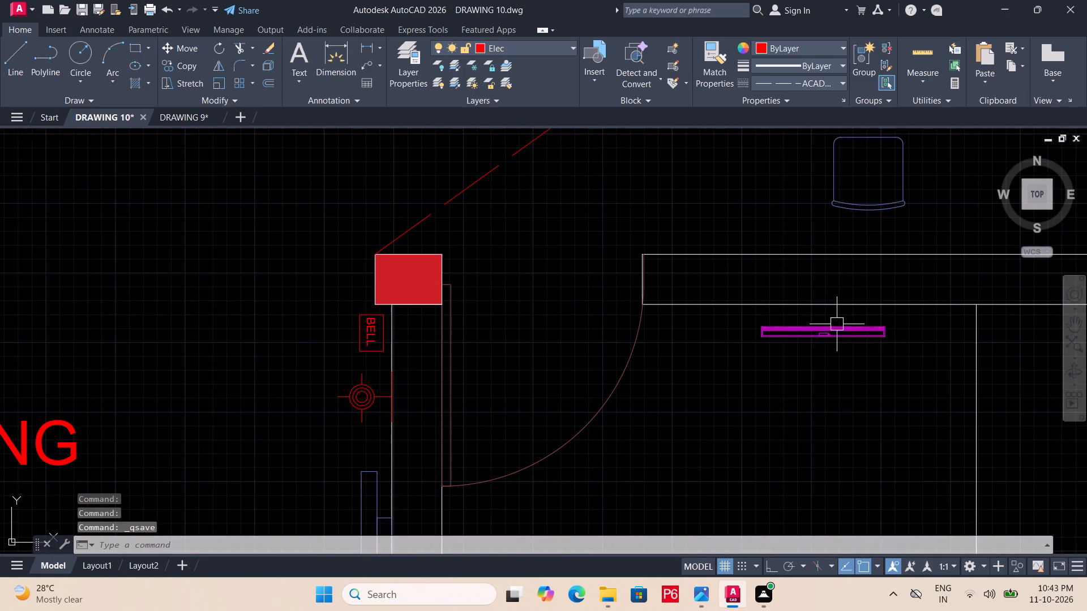
{"action": "left_click", "coordinate": [837, 323]}
{"action": "key", "text": "r"}
{"action": "type", "text": "O"}
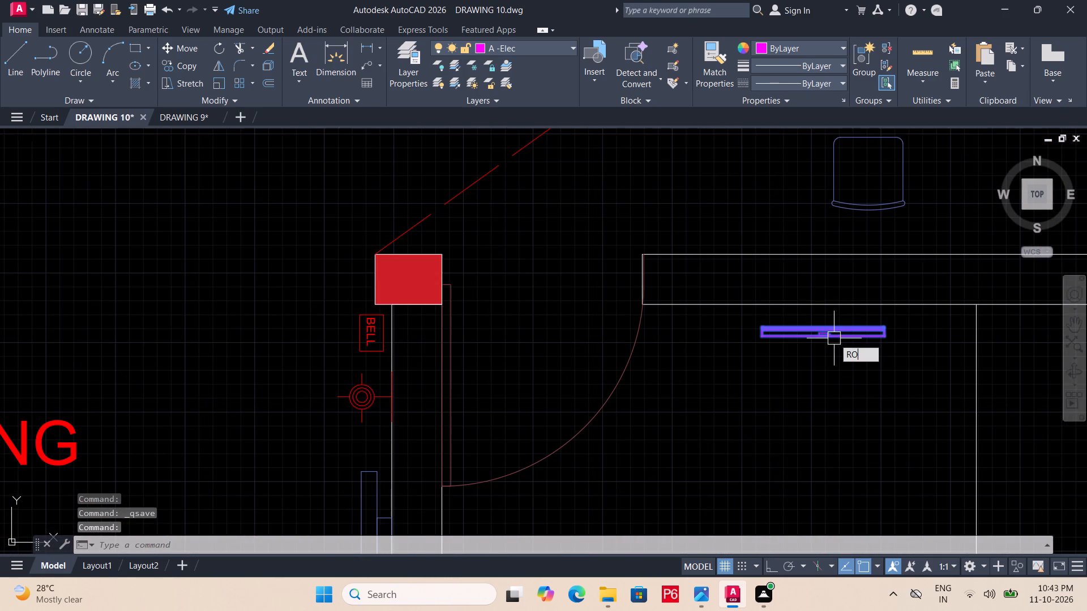
{"action": "key", "text": "space"}
{"action": "left_click", "coordinate": [874, 342]}
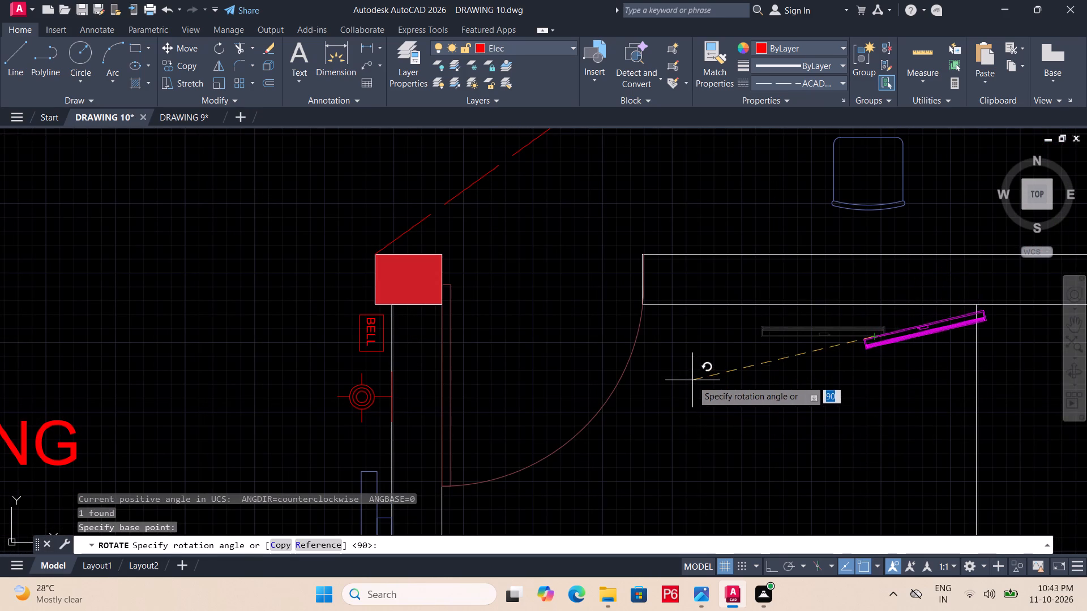
{"action": "key", "text": "F8"}
{"action": "left_click", "coordinate": [697, 343]}
Move the kitchen tube light close to the inner face of the dining-side wall, between the door and the counter.
{"action": "left_click", "coordinate": [885, 341]}
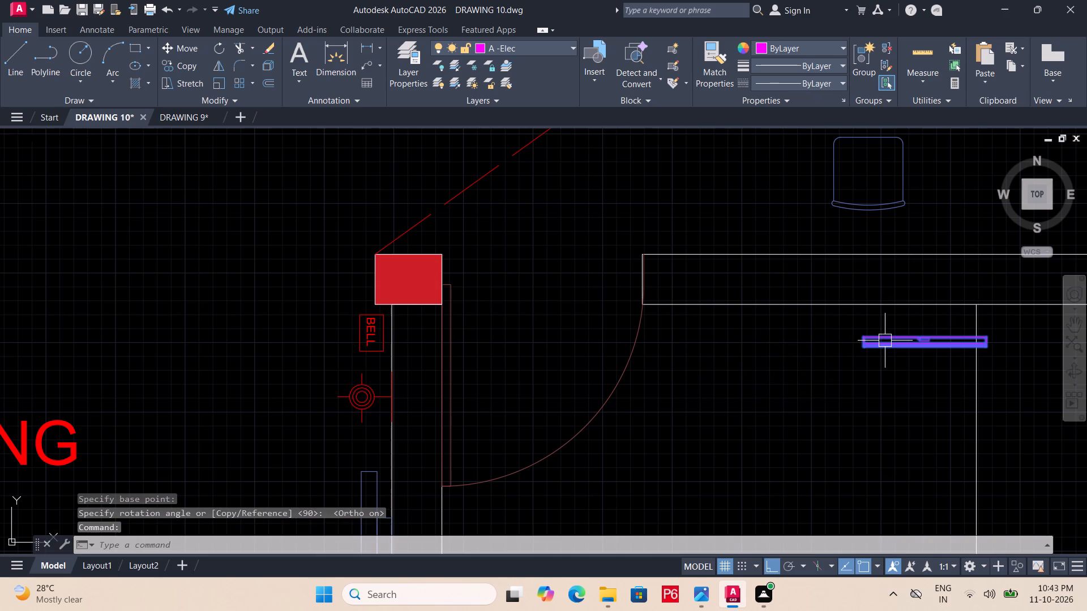
{"action": "key", "text": "m"}
{"action": "key", "text": "space"}
{"action": "scroll", "coordinate": [948, 339], "scroll_direction": "up", "scroll_amount": 2}
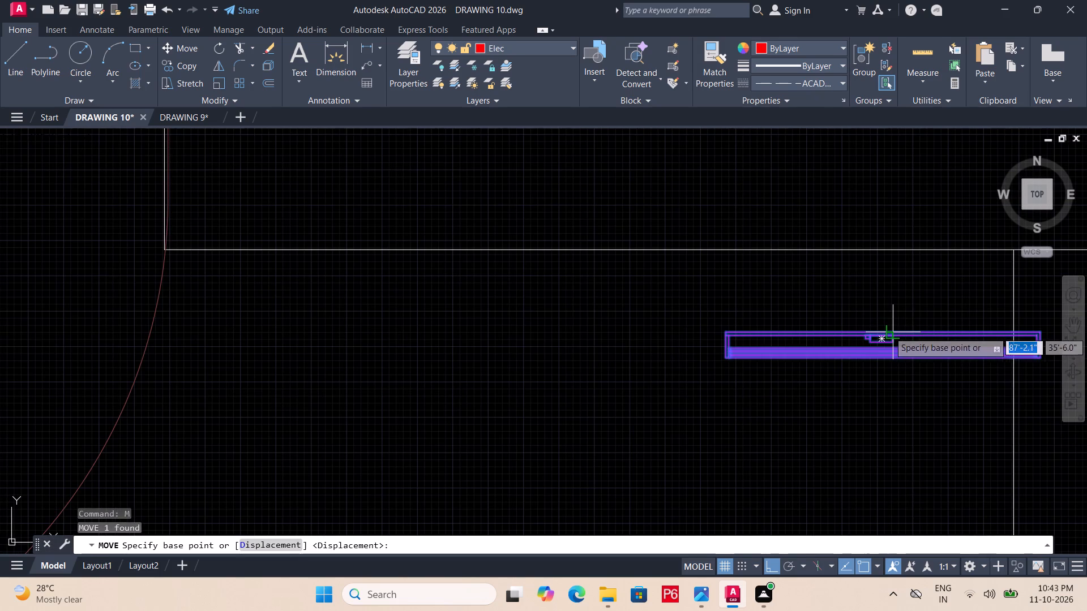
{"action": "left_click", "coordinate": [889, 332]}
{"action": "key", "text": "F8"}
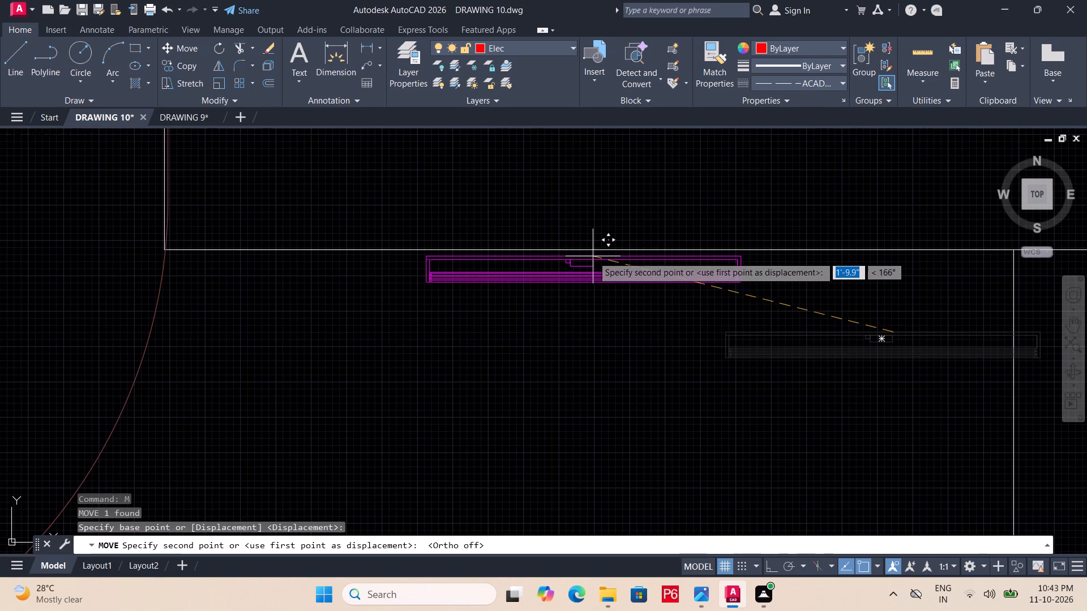
{"action": "left_click", "coordinate": [593, 256]}
Save the drawing.
{"action": "middle_click_drag", "start_coordinate": [600, 335], "coordinate": [801, 303]}
{"action": "key", "text": "ctrl+s"}
{"action": "key", "text": "ctrl+s"}
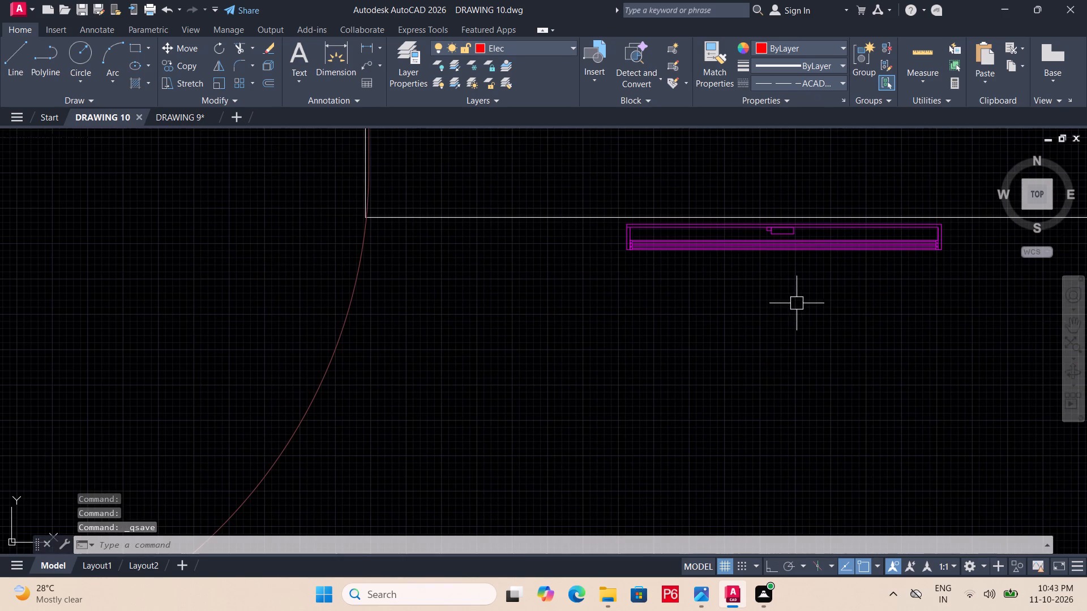
{"action": "key", "text": "ctrl+s"}
{"action": "key", "text": "ctrl+s"}
Rotate the tube light at the long sofa in the drawing cum dining room so it runs parallel to the window wall.
{"action": "scroll", "coordinate": [797, 303], "scroll_direction": "down", "scroll_amount": 4, "text": "ctrl"}
{"action": "middle_click_drag", "start_coordinate": [735, 318], "coordinate": [870, 278]}
{"action": "middle_click_drag", "start_coordinate": [572, 308], "coordinate": [604, 299]}
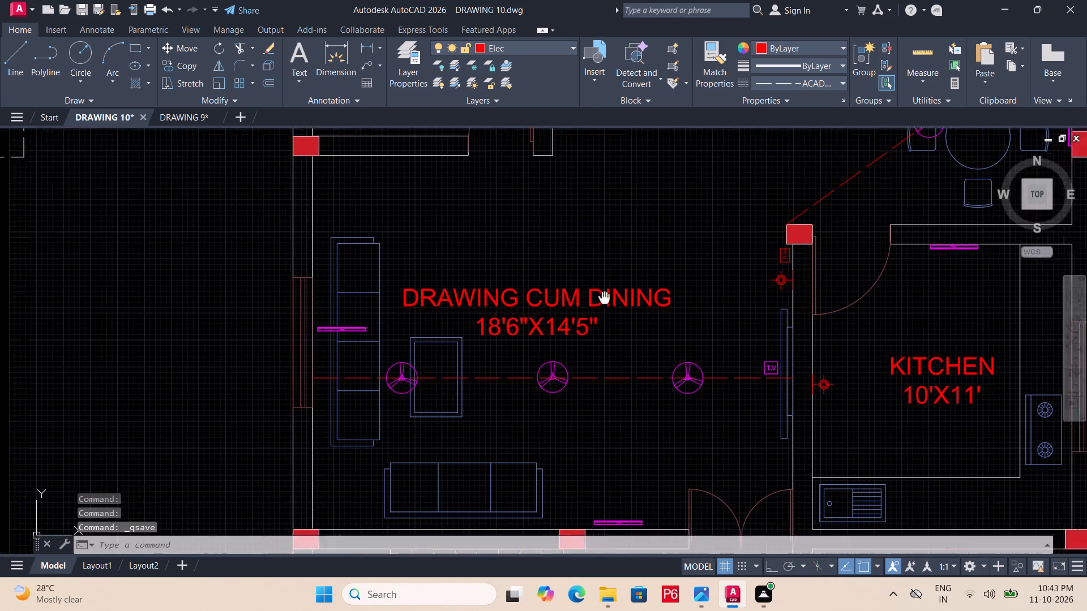
{"action": "middle_click_drag", "start_coordinate": [604, 299], "coordinate": [793, 287]}
{"action": "scroll", "coordinate": [493, 320], "scroll_direction": "up", "scroll_amount": 3}
{"action": "left_click", "coordinate": [578, 305]}
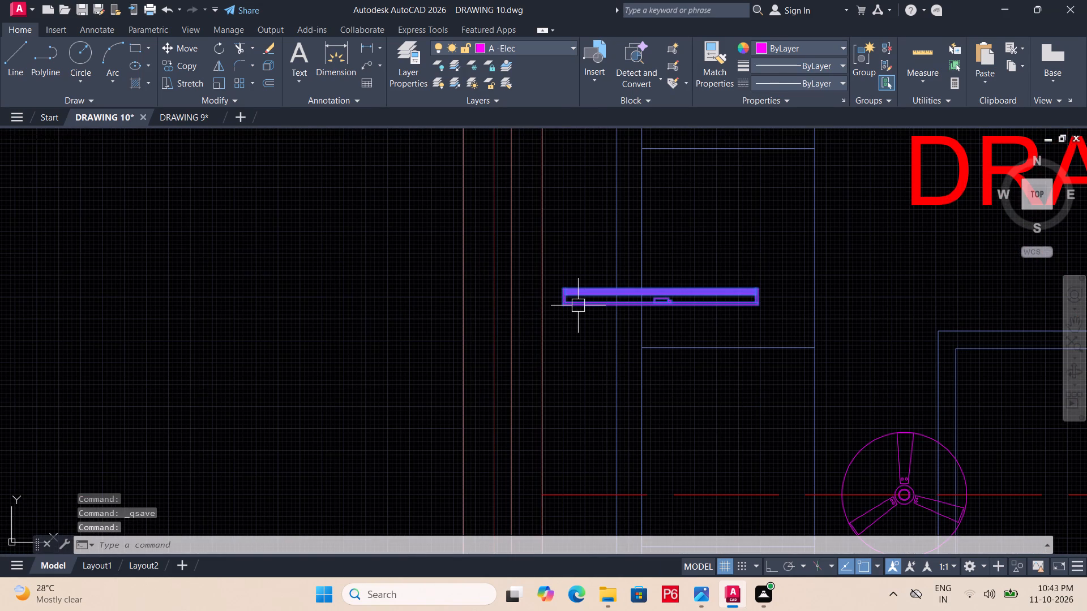
{"action": "type", "text": "RO"}
{"action": "key", "text": "space"}
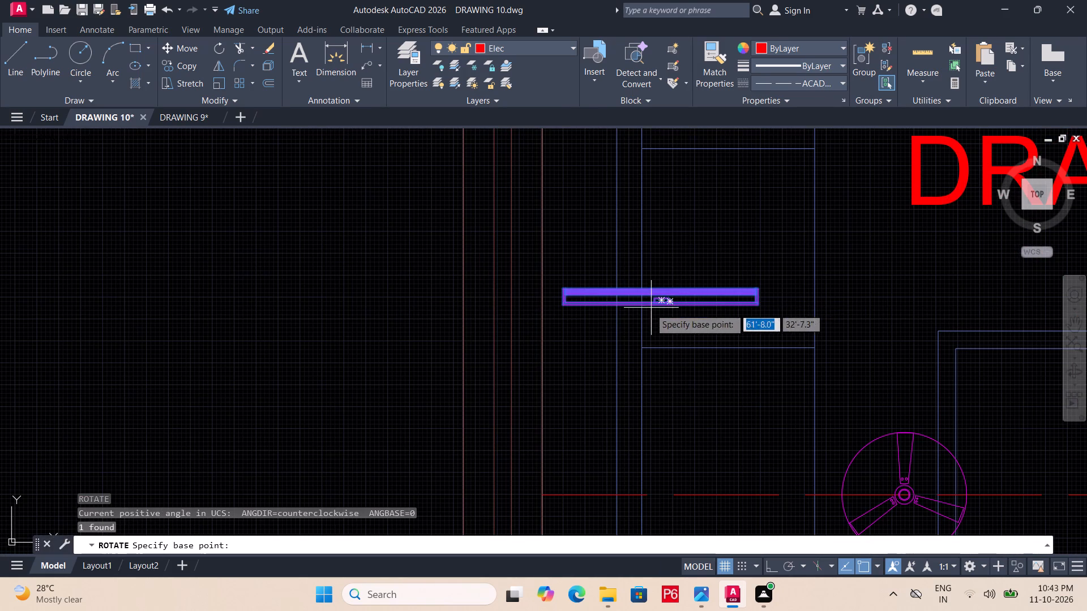
{"action": "left_click", "coordinate": [659, 304]}
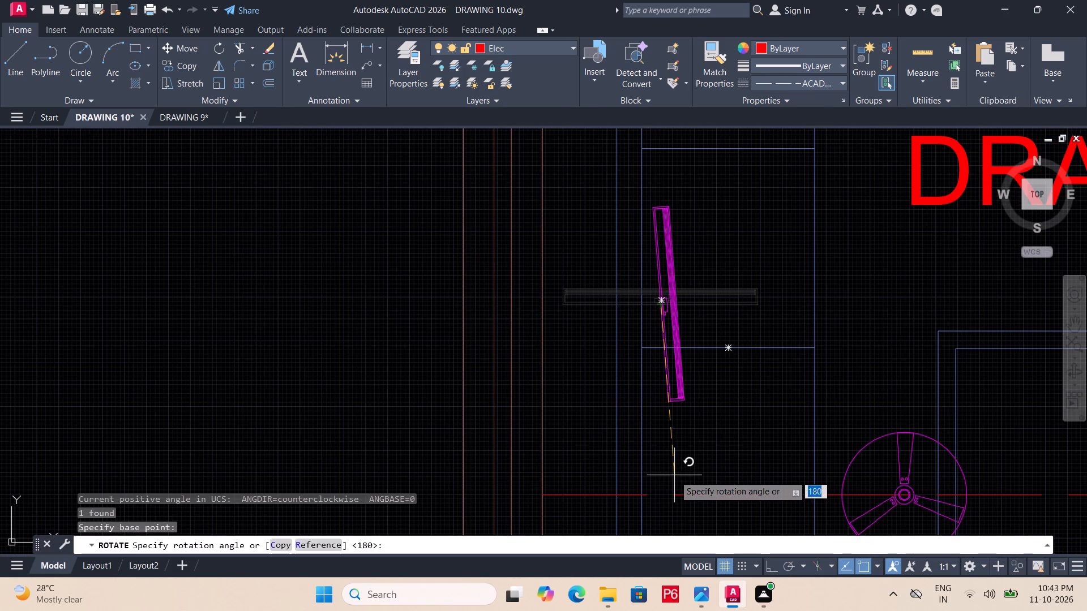
{"action": "key", "text": "F8"}
{"action": "left_click", "coordinate": [662, 472]}
Move the rotated tube light from the long sofa onto the inner face of the wall at the window.
{"action": "left_click", "coordinate": [671, 402]}
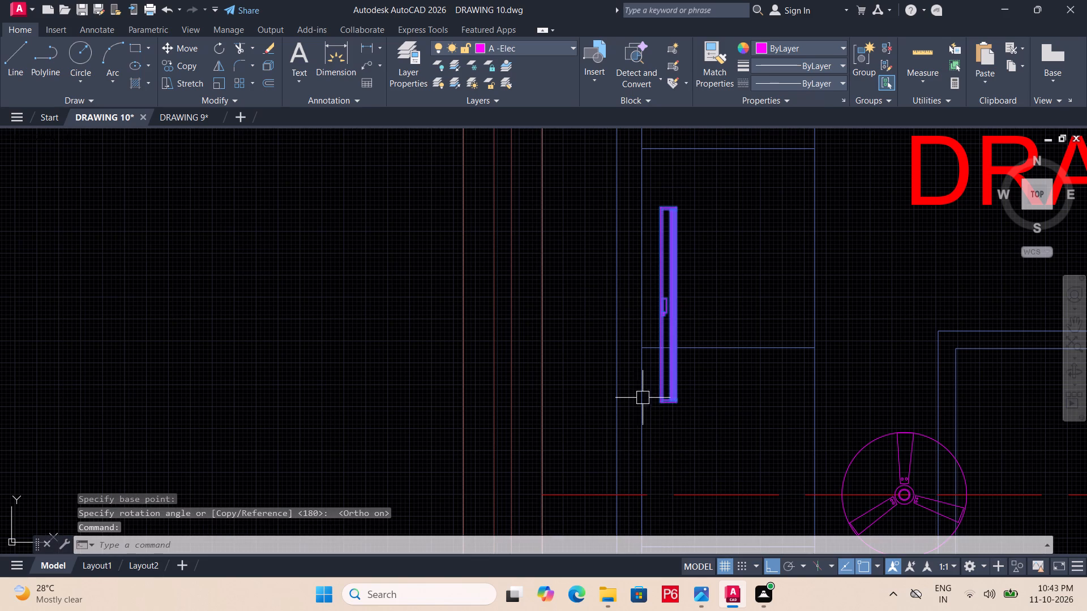
{"action": "key", "text": "m"}
{"action": "key", "text": "space"}
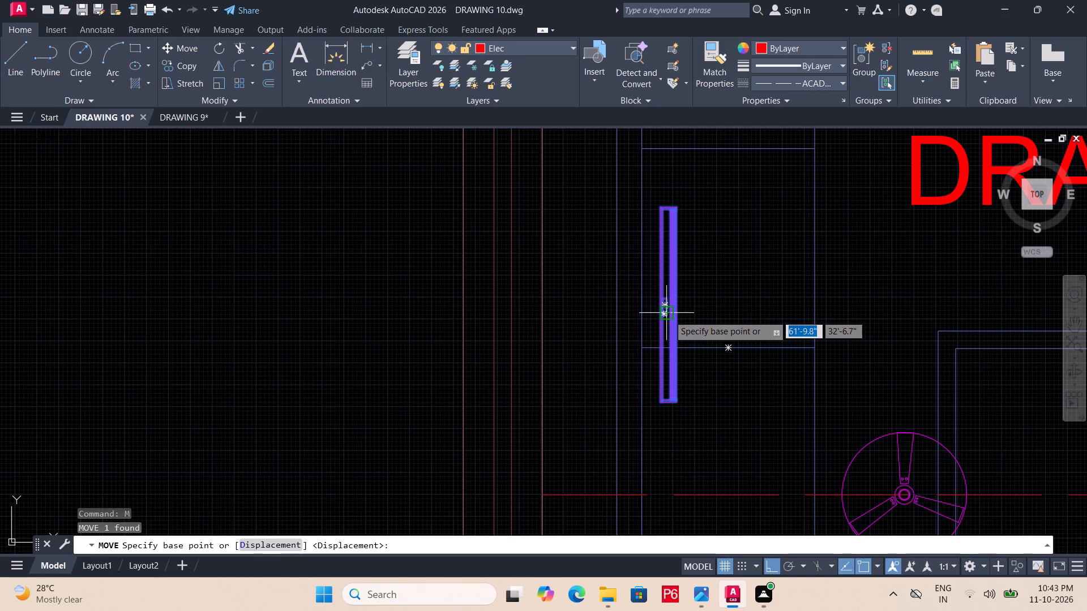
{"action": "left_click", "coordinate": [657, 313]}
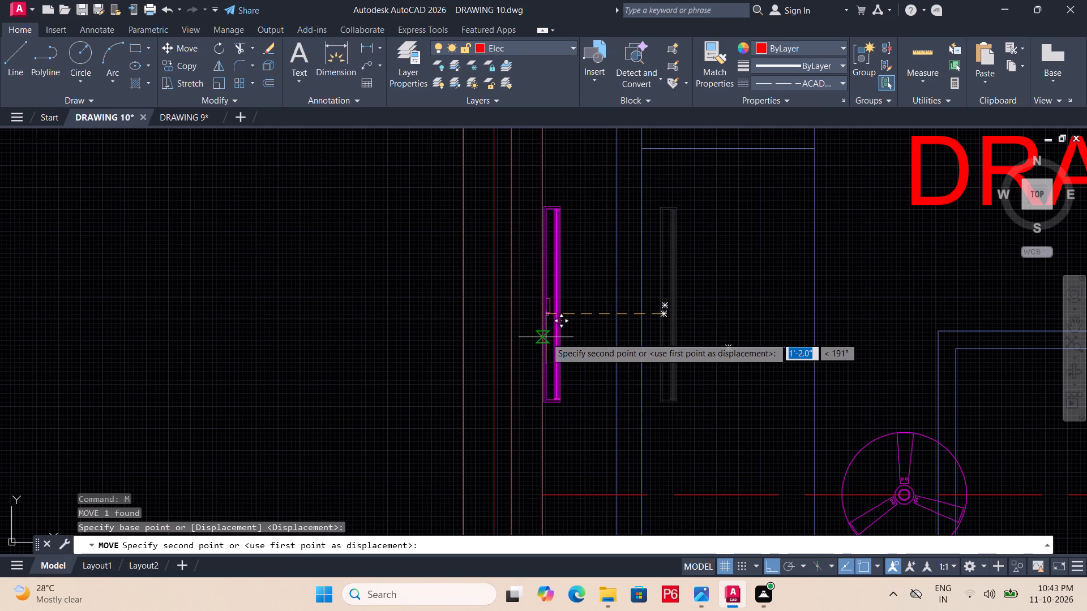
{"action": "left_click", "coordinate": [549, 337]}
{"action": "scroll", "coordinate": [609, 336], "scroll_direction": "down", "scroll_amount": 2}
{"action": "middle_click_drag", "start_coordinate": [608, 331], "coordinate": [607, 313]}
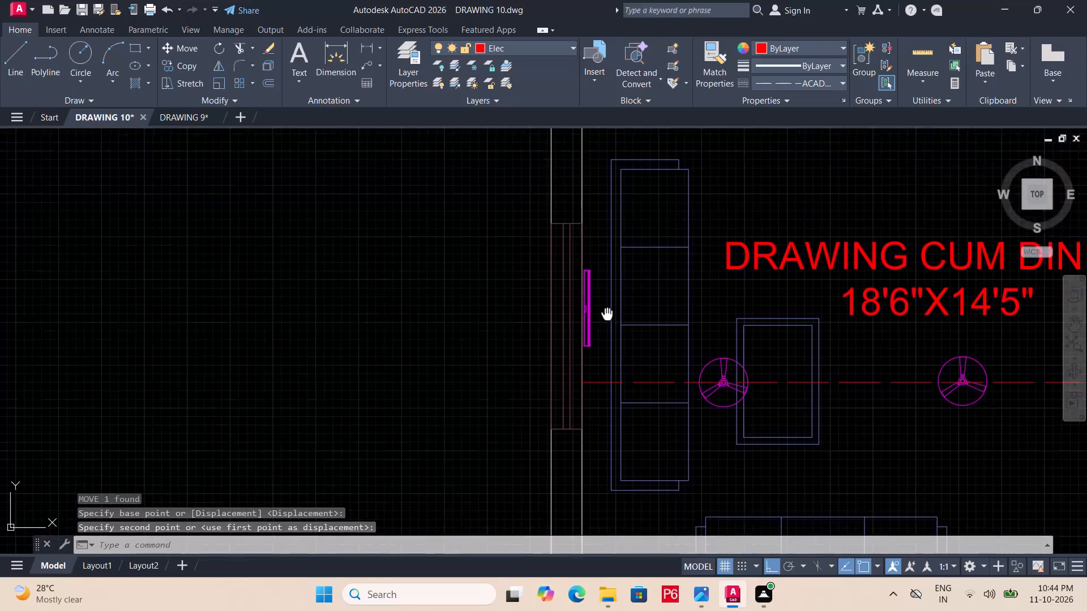
Save the drawing.
{"action": "middle_click_drag", "start_coordinate": [607, 313], "coordinate": [607, 293]}
{"action": "key", "text": "ctrl+s"}
{"action": "key", "text": "ctrl+s"}
{"action": "key", "text": "ctrl+s"}
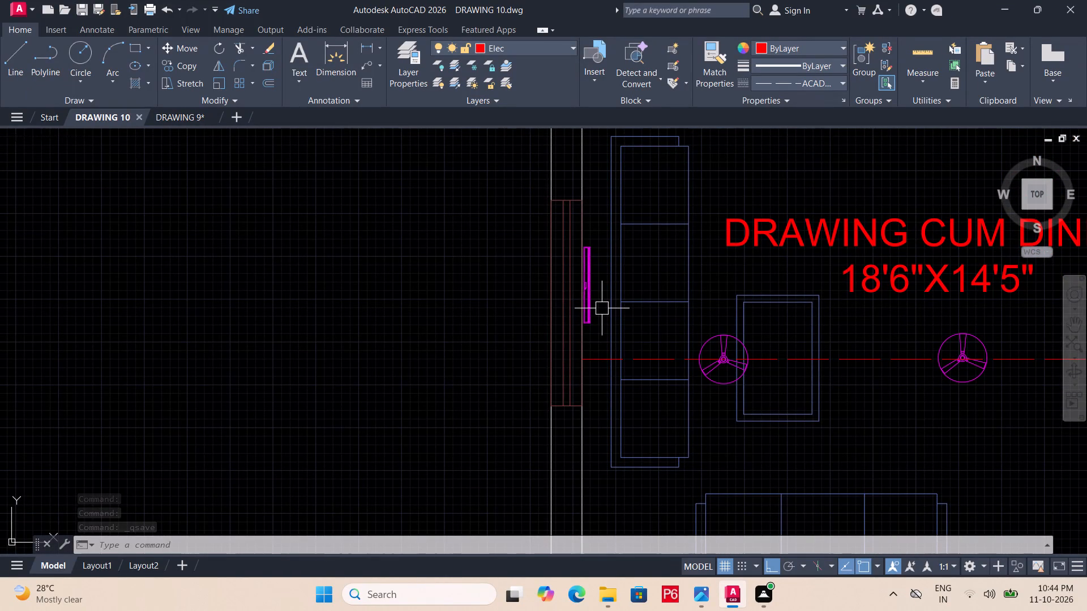
Move the tube light between the column and the double door onto the inner face of the staircase-side wall.
{"action": "scroll", "coordinate": [592, 304], "scroll_direction": "down", "scroll_amount": 2}
{"action": "middle_click_drag", "start_coordinate": [752, 356], "coordinate": [635, 320]}
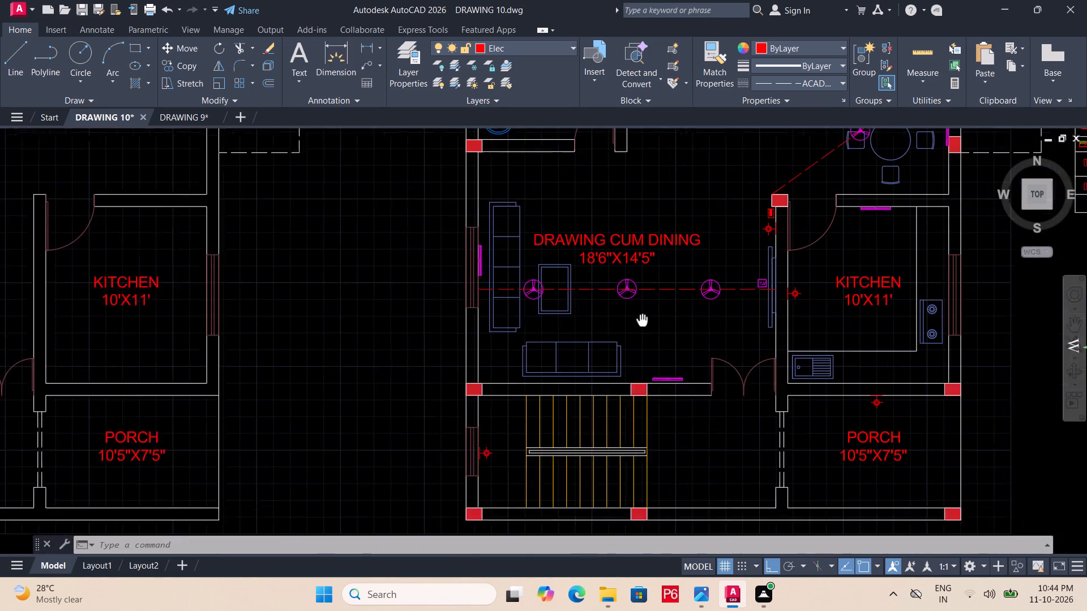
{"action": "middle_click_drag", "start_coordinate": [635, 320], "coordinate": [609, 319]}
{"action": "scroll", "coordinate": [653, 372], "scroll_direction": "up", "scroll_amount": 2}
{"action": "scroll", "coordinate": [588, 403], "scroll_direction": "up", "scroll_amount": 1}
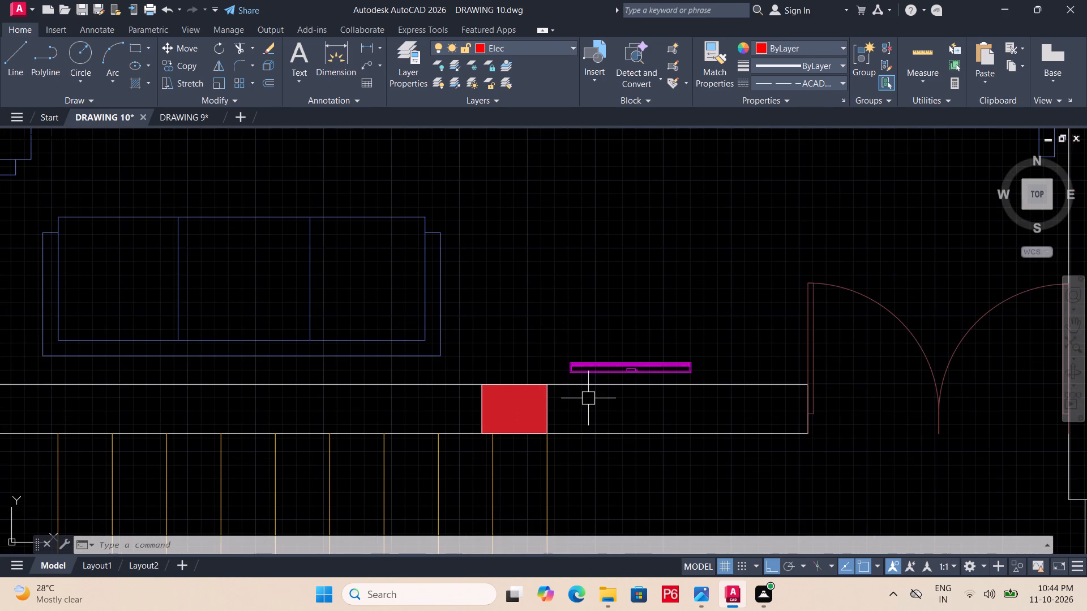
{"action": "left_click", "coordinate": [631, 365]}
{"action": "type", "text": "M"}
{"action": "key", "text": "space"}
{"action": "left_click", "coordinate": [632, 376]}
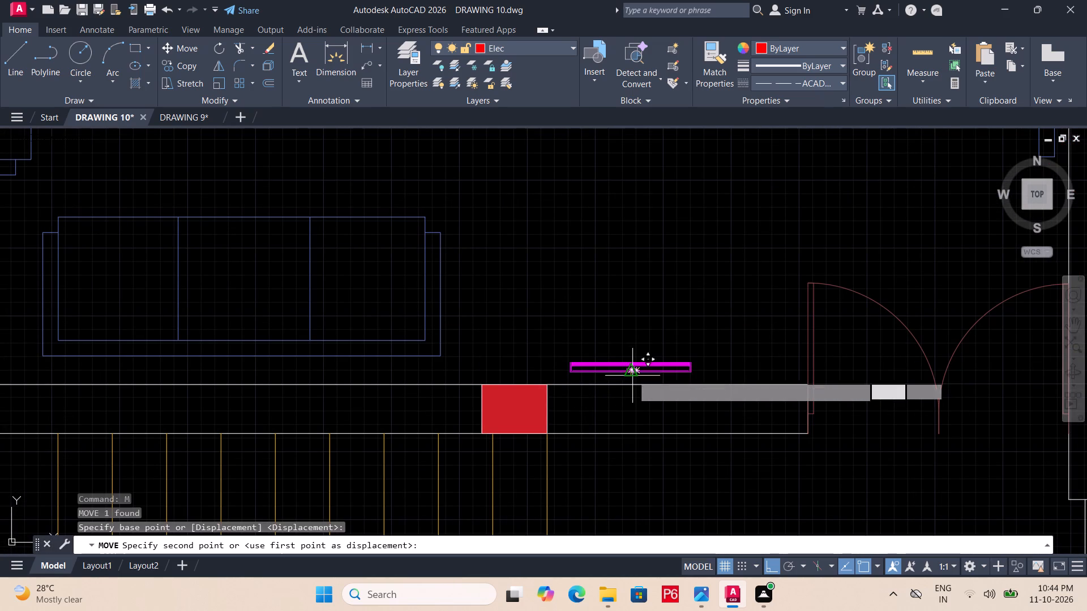
{"action": "left_click_drag", "start_coordinate": [634, 385], "coordinate": [637, 380]}
Move that tube light along the staircase-side wall past the column, behind the three-seat sofa in the drawing cum dining room.
{"action": "scroll", "coordinate": [675, 300], "scroll_direction": "down", "scroll_amount": 2}
{"action": "middle_click_drag", "start_coordinate": [680, 330], "coordinate": [670, 433]}
{"action": "scroll", "coordinate": [680, 330], "scroll_direction": "down", "scroll_amount": 1}
{"action": "scroll", "coordinate": [576, 444], "scroll_direction": "up", "scroll_amount": 1}
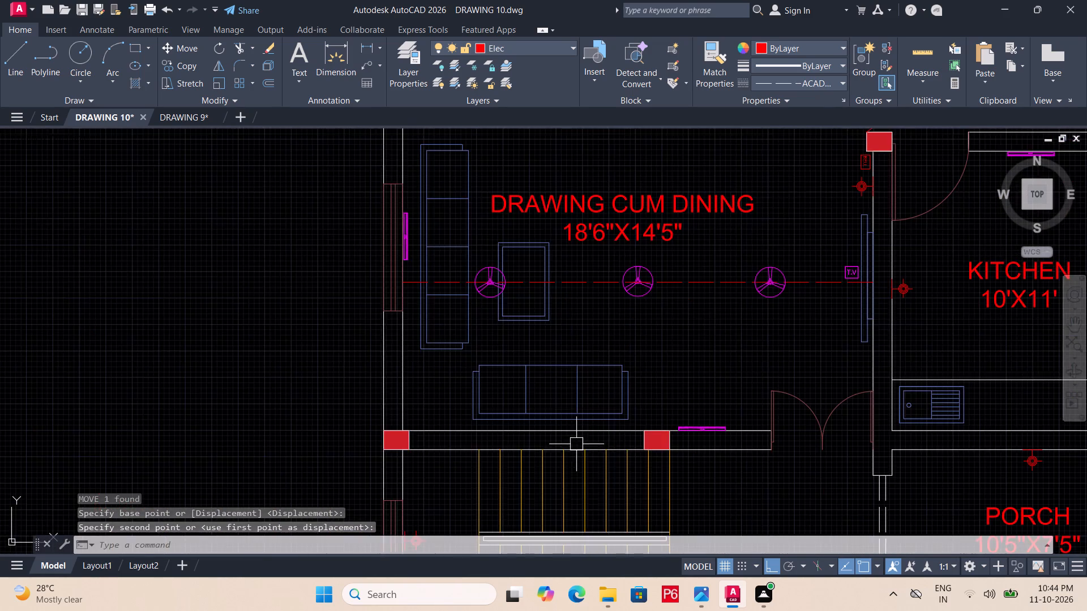
{"action": "middle_click_drag", "start_coordinate": [695, 443], "coordinate": [771, 396]}
{"action": "scroll", "coordinate": [695, 443], "scroll_direction": "up", "scroll_amount": 1}
{"action": "scroll", "coordinate": [771, 396], "scroll_direction": "up", "scroll_amount": 1}
{"action": "left_click", "coordinate": [788, 359]}
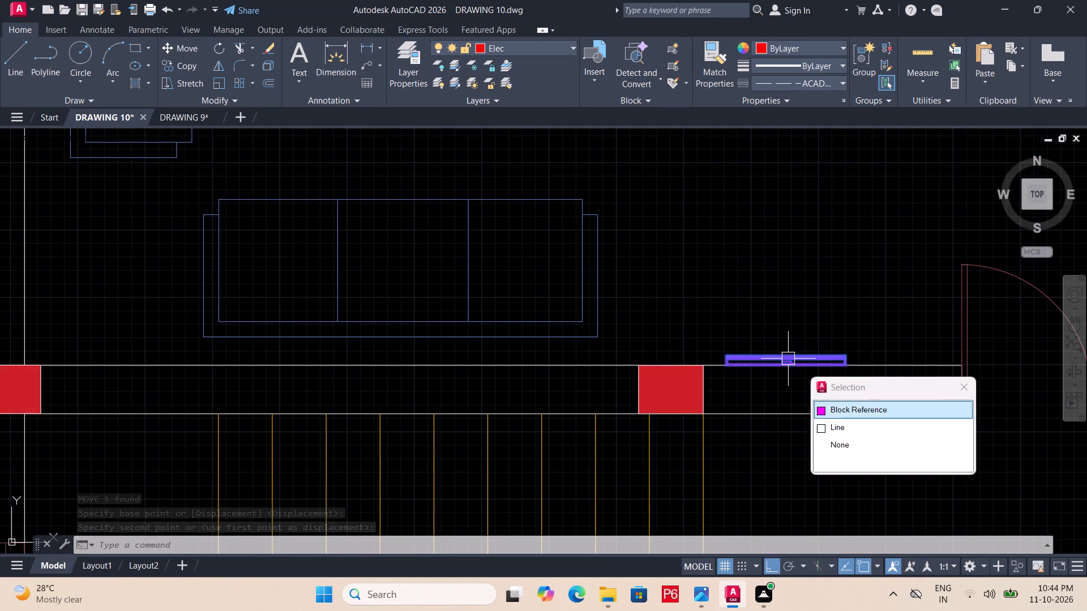
{"action": "key", "text": "m"}
{"action": "key", "text": "space"}
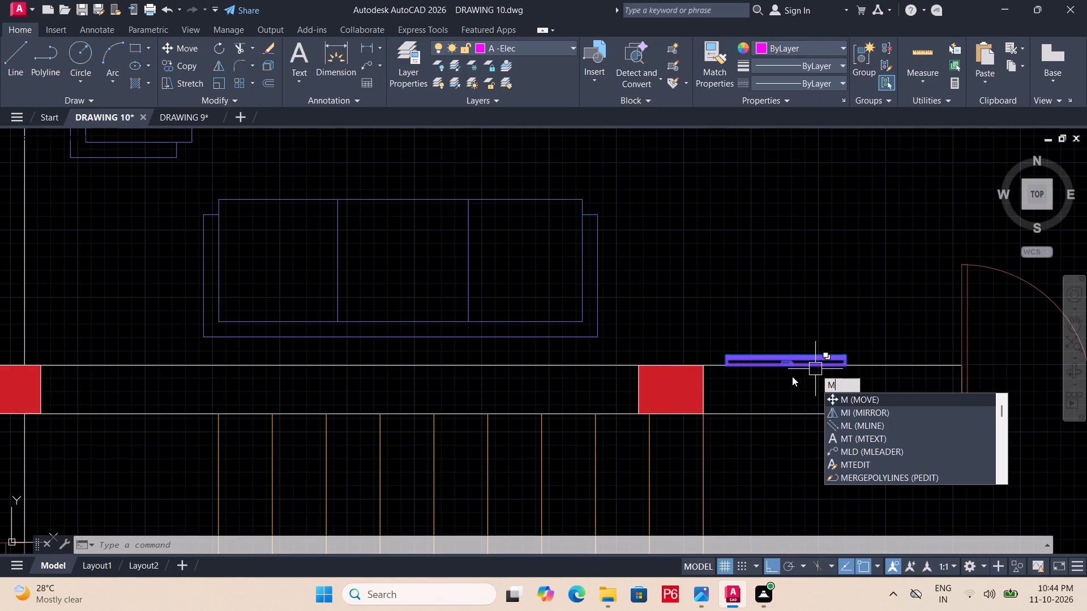
{"action": "key", "text": "space"}
{"action": "left_click", "coordinate": [786, 363]}
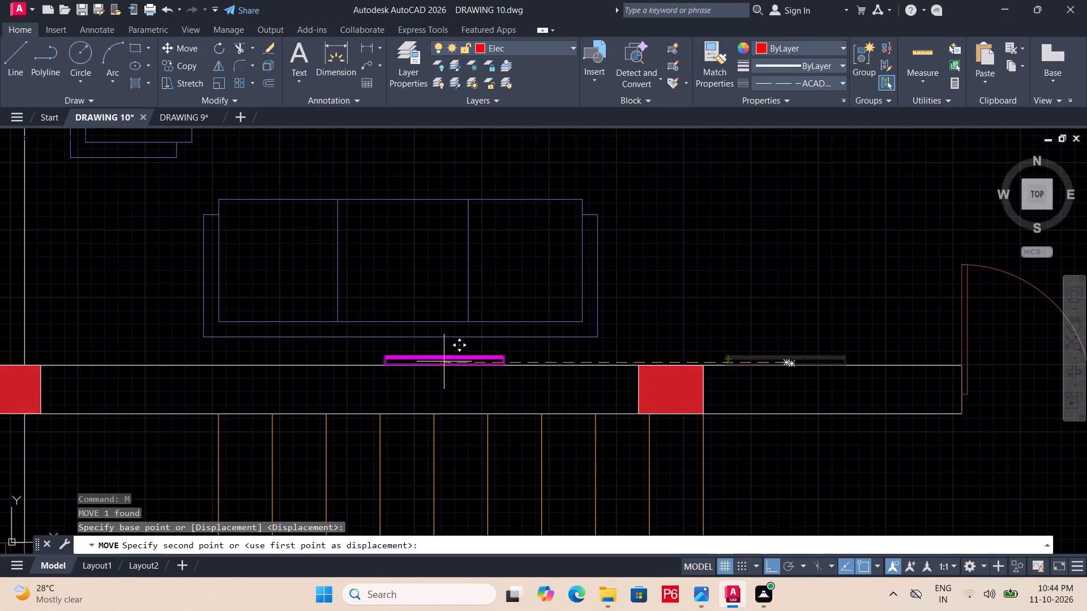
{"action": "left_click", "coordinate": [486, 374]}
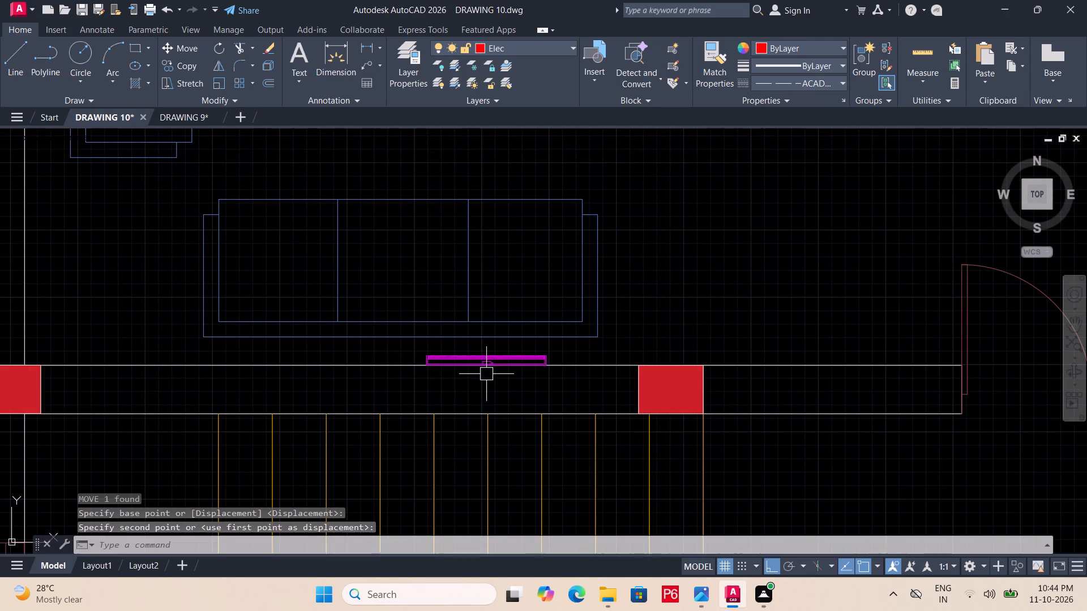
Save the drawing.
{"action": "key", "text": "ctrl+s"}
{"action": "key", "text": "ctrl+s"}
{"action": "key", "text": "ctrl+s"}
{"action": "key", "text": "ctrl+s"}
Shift the tube light behind the three-seat sofa along the wall toward the double door, so it reaches the column.
{"action": "scroll", "coordinate": [486, 385], "scroll_direction": "down", "scroll_amount": 3, "text": "ctrl"}
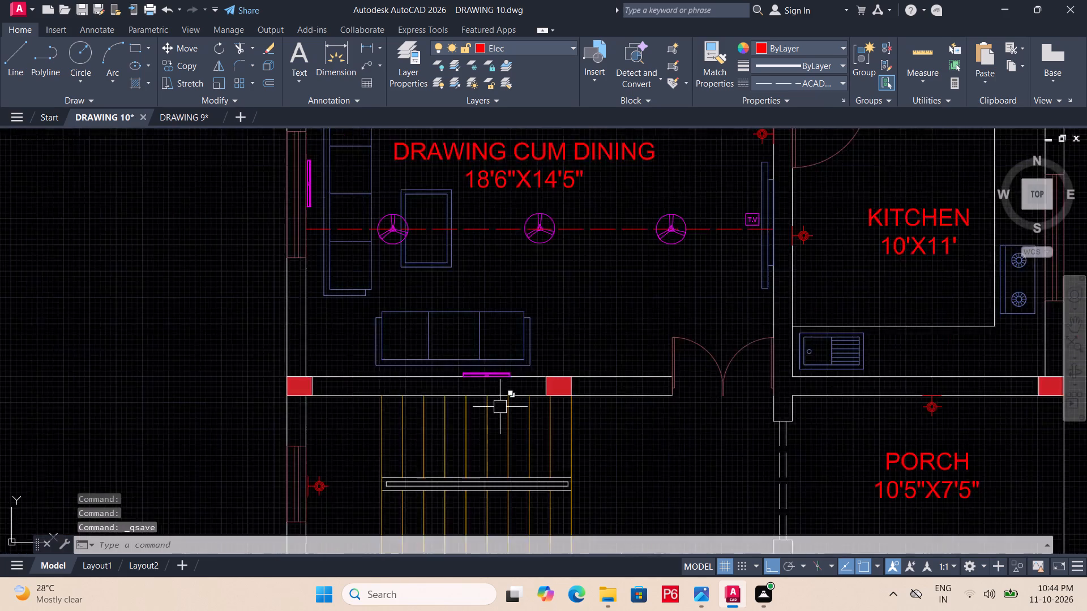
{"action": "middle_click_drag", "start_coordinate": [501, 409], "coordinate": [529, 438]}
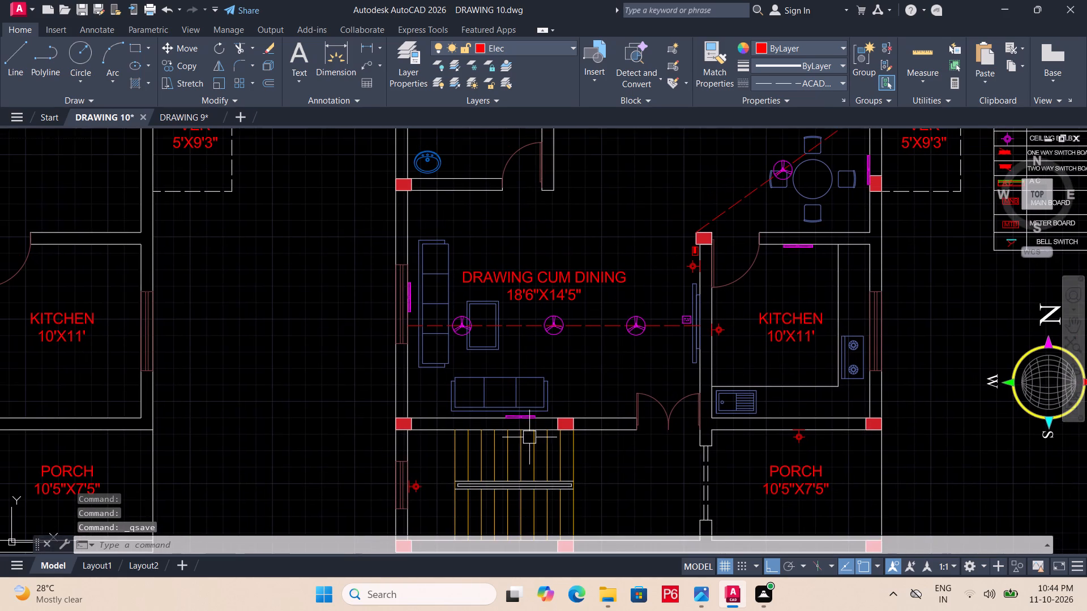
{"action": "scroll", "coordinate": [558, 410], "scroll_direction": "up", "scroll_amount": 2}
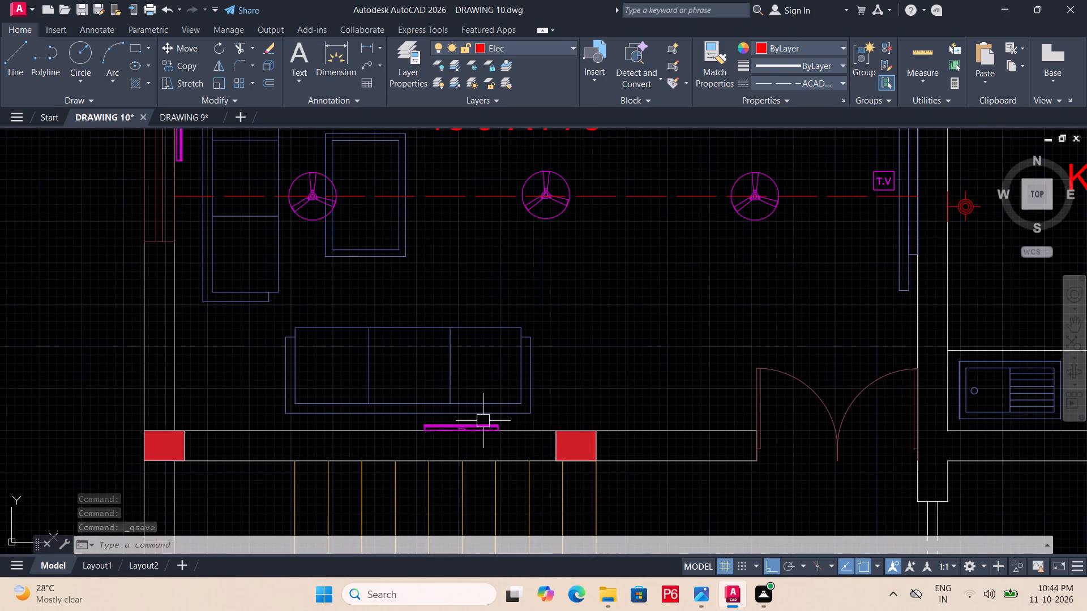
{"action": "left_click", "coordinate": [483, 421]}
{"action": "type", "text": "M"}
{"action": "key", "text": "space"}
{"action": "left_click", "coordinate": [483, 422]}
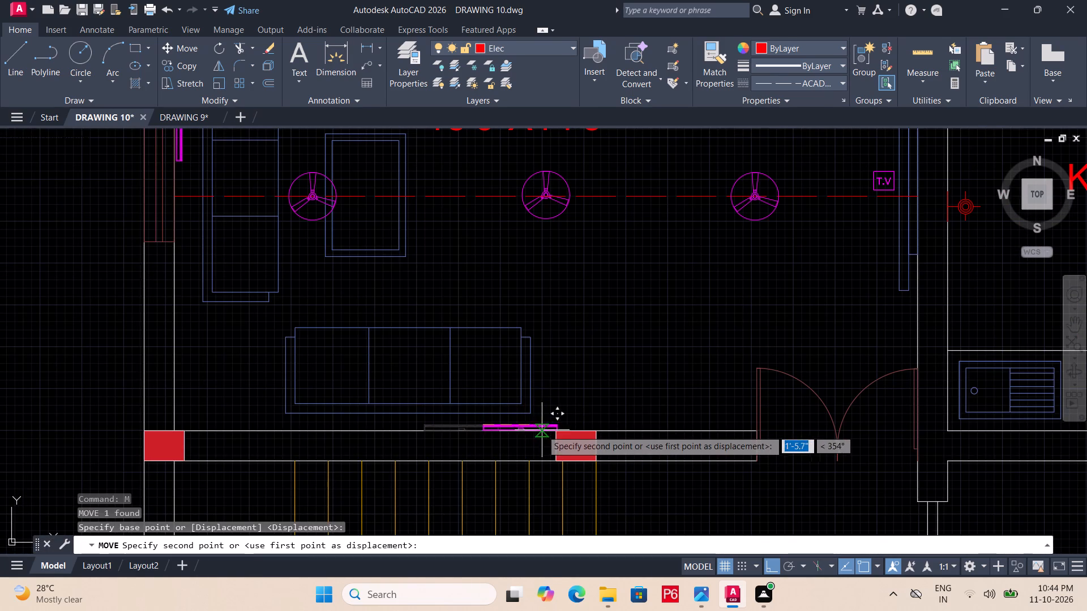
{"action": "left_click", "coordinate": [555, 428]}
Save the drawing.
{"action": "key", "text": "ctrl+s"}
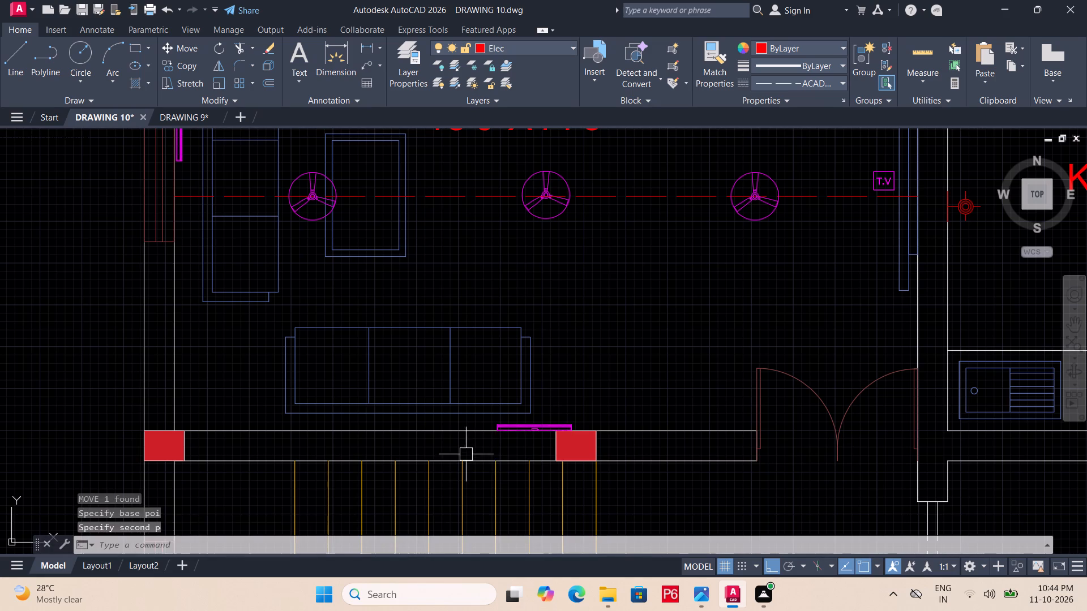
{"action": "key", "text": "ctrl+s"}
{"action": "key", "text": "ctrl+s"}
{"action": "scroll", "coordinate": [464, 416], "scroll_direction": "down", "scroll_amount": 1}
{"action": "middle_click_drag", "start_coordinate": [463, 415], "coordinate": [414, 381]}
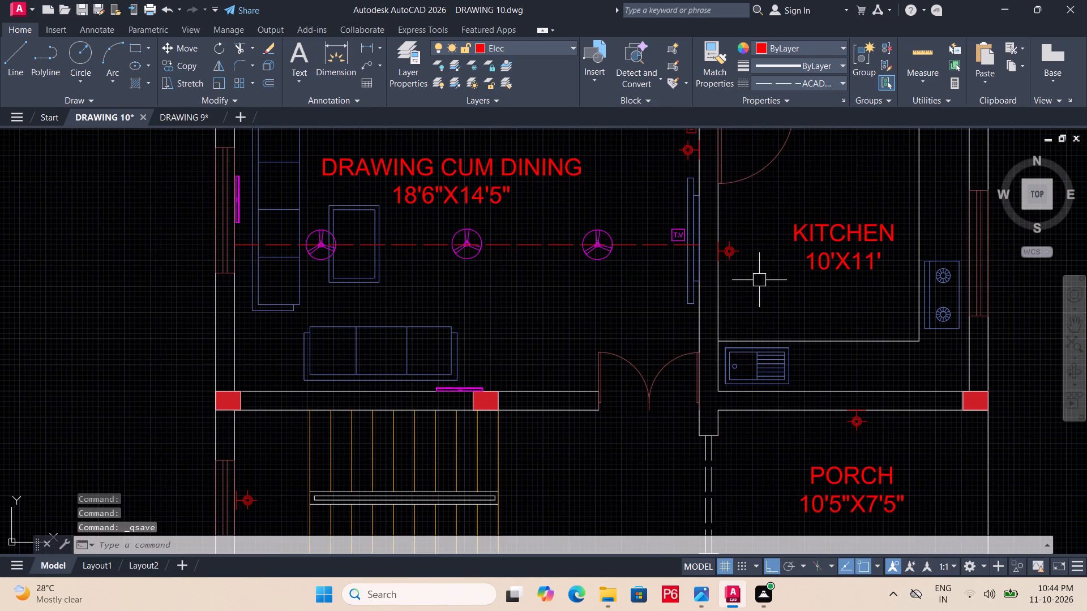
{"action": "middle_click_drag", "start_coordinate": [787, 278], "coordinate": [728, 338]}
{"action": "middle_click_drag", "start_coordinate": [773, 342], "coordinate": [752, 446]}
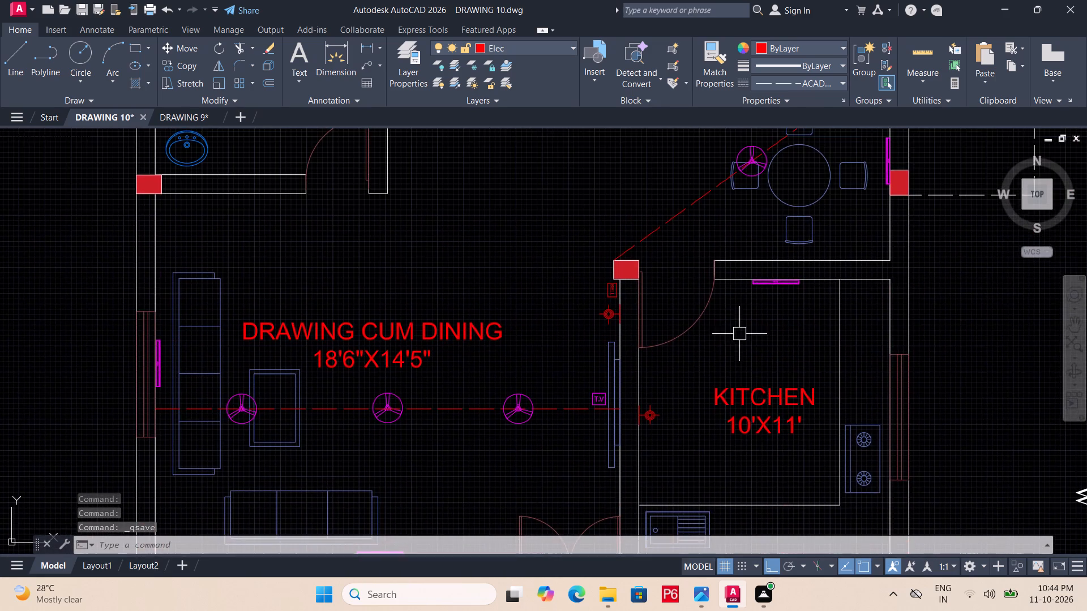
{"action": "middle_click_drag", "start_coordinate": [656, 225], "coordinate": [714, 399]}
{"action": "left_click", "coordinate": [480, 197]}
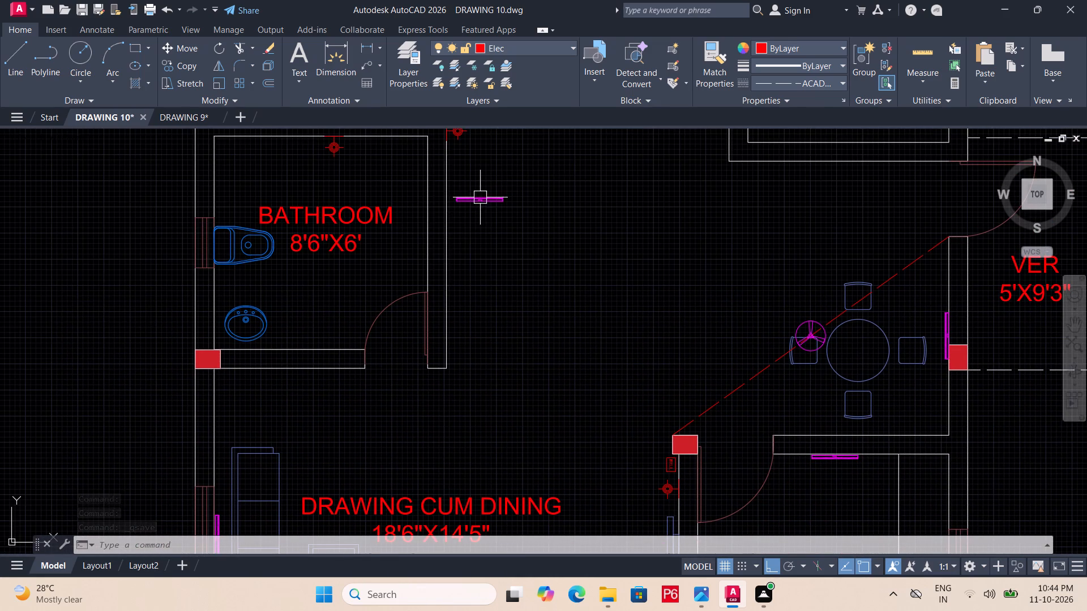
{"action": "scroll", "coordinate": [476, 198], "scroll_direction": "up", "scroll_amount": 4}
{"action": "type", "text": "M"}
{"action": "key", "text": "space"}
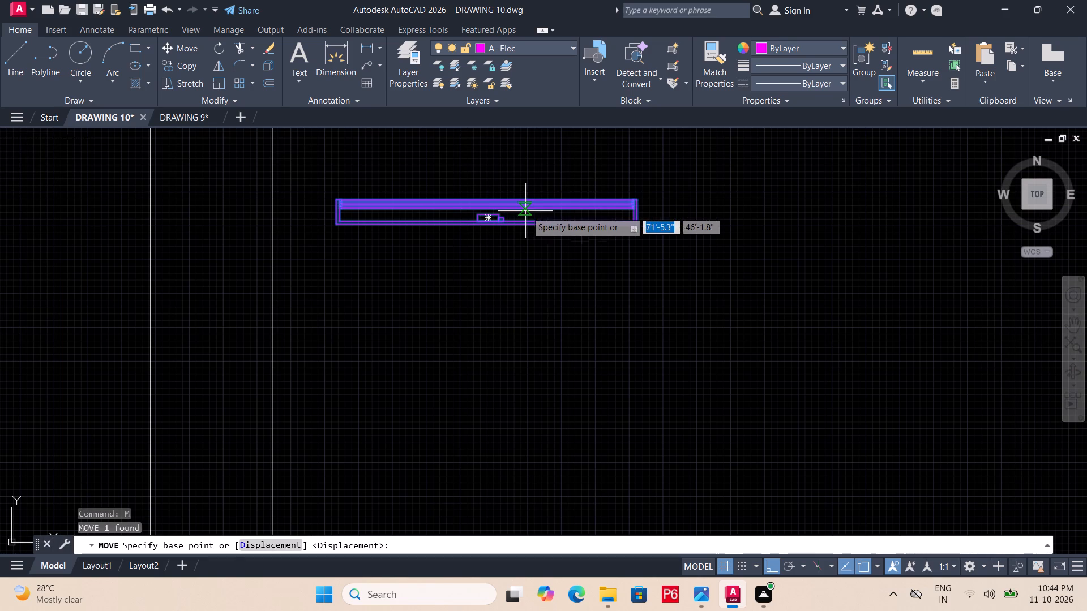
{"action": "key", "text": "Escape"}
Rotate the passage tube light beside the 8'6"X6' bathroom by 270° so it runs parallel to the bathroom wall.
{"action": "left_click", "coordinate": [529, 222]}
{"action": "key", "text": "r"}
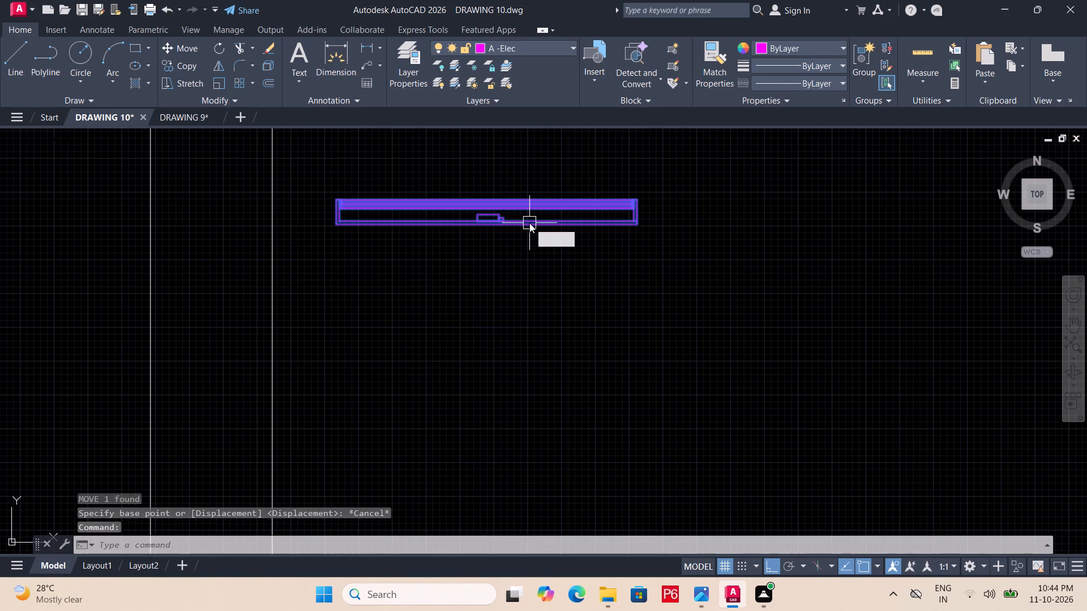
{"action": "type", "text": "O"}
{"action": "key", "text": "space"}
{"action": "left_click", "coordinate": [529, 225]}
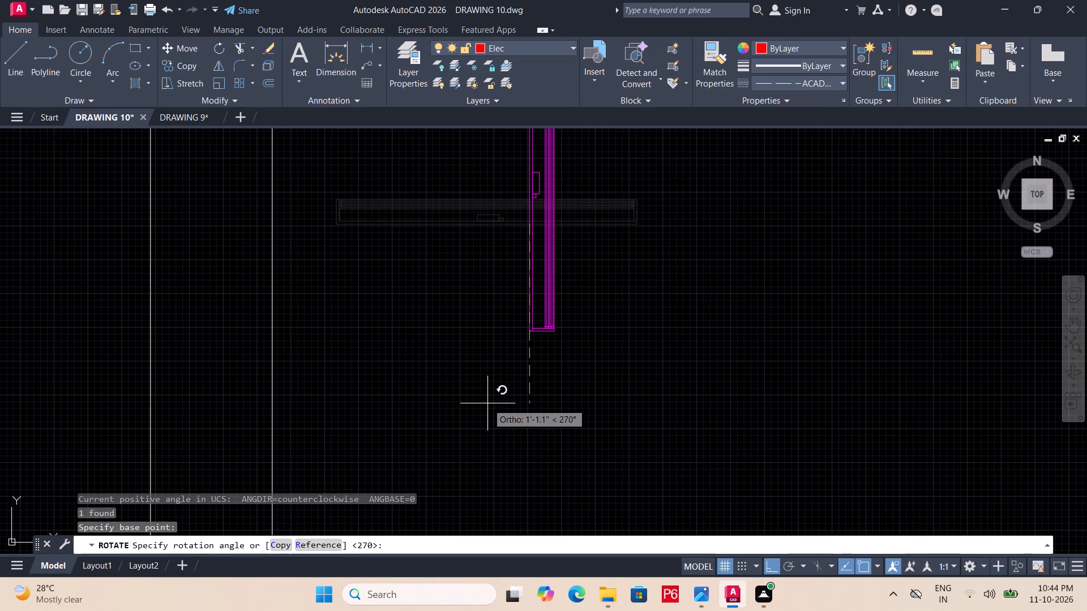
{"action": "left_click", "coordinate": [487, 405]}
Move the rotated passage tube light onto the outer face of the 8'6"X6' bathroom's wall.
{"action": "left_click", "coordinate": [533, 334]}
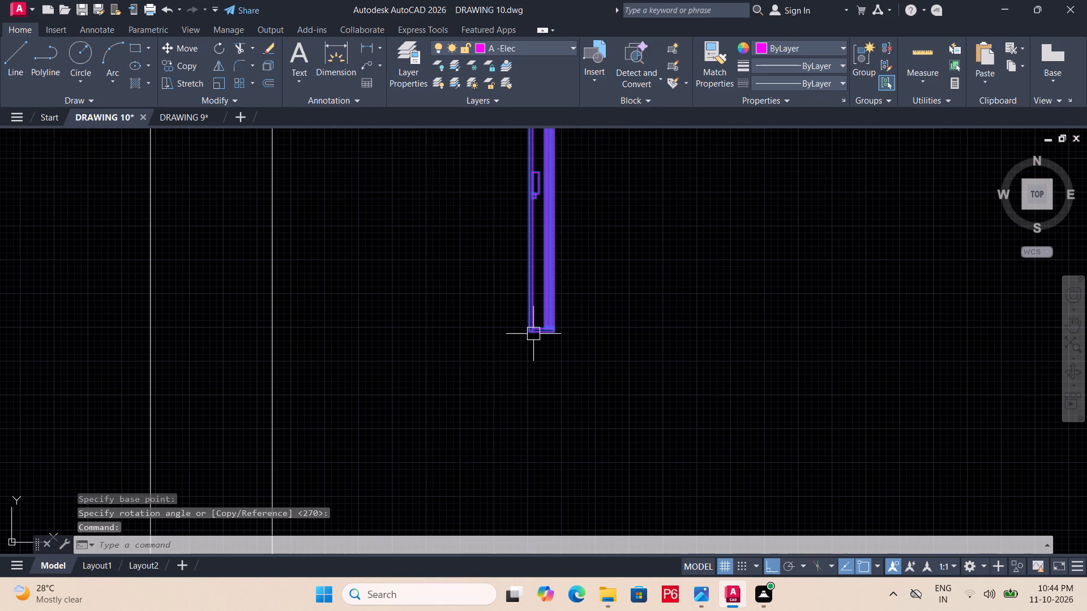
{"action": "type", "text": "M"}
{"action": "key", "text": "space"}
{"action": "left_click", "coordinate": [533, 328]}
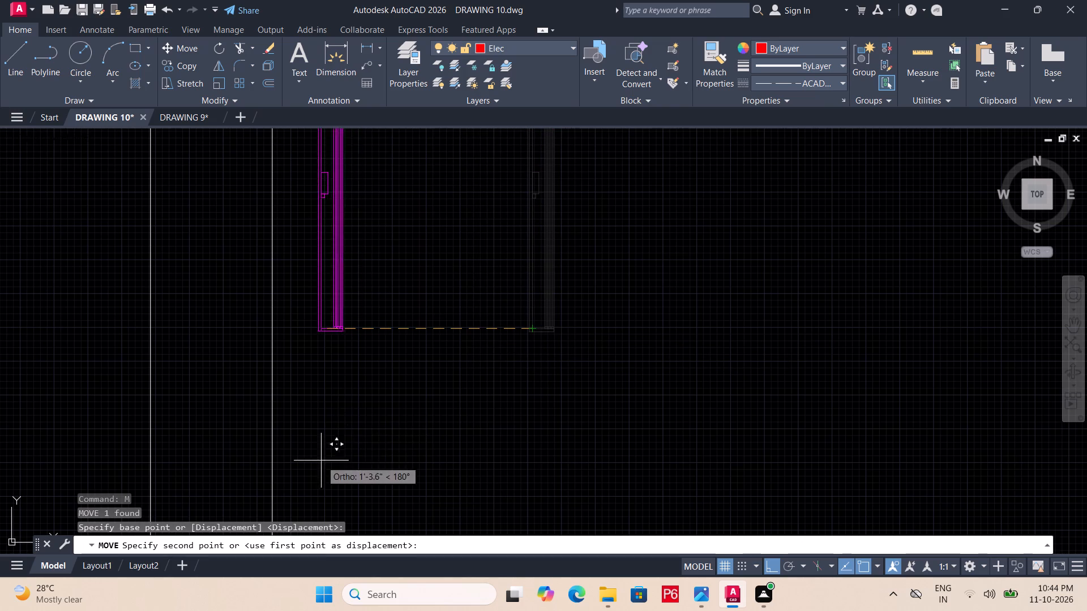
{"action": "left_click", "coordinate": [277, 407]}
Save the drawing.
{"action": "scroll", "coordinate": [384, 368], "scroll_direction": "down", "scroll_amount": 3}
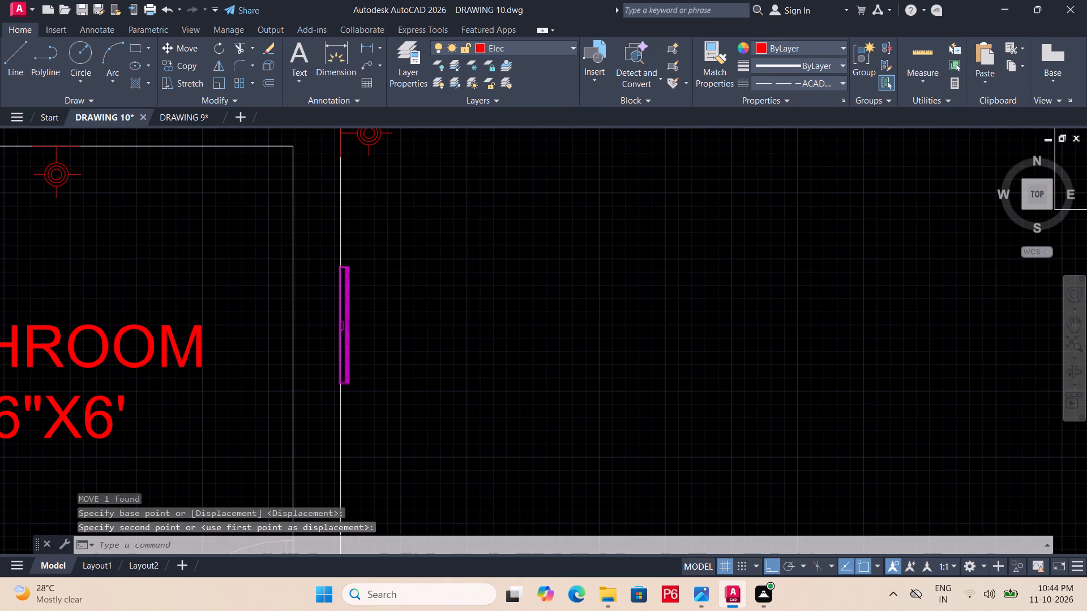
{"action": "key", "text": "ctrl+s"}
{"action": "key", "text": "ctrl+s"}
{"action": "key", "text": "ctrl+s"}
{"action": "key", "text": "ctrl+s"}
Rotate the Bedroom 1 tube light so it runs parallel to the wall shared with Bedroom 2.
{"action": "scroll", "coordinate": [425, 356], "scroll_direction": "down", "scroll_amount": 1}
{"action": "middle_click_drag", "start_coordinate": [426, 356], "coordinate": [406, 381]}
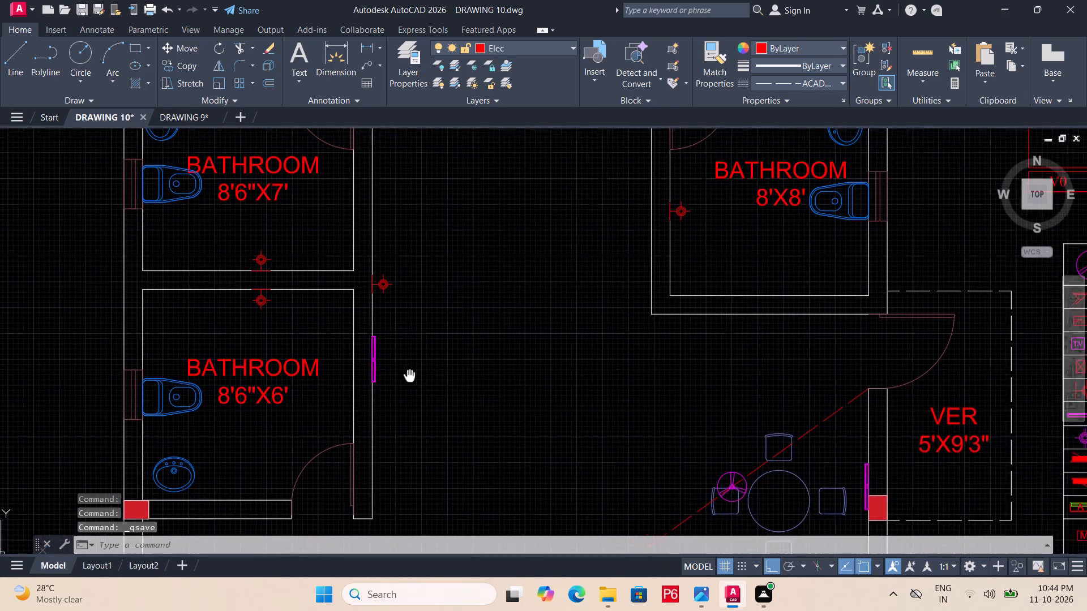
{"action": "middle_click_drag", "start_coordinate": [406, 381], "coordinate": [367, 412]}
{"action": "scroll", "coordinate": [383, 405], "scroll_direction": "down", "scroll_amount": 2}
{"action": "middle_click_drag", "start_coordinate": [443, 400], "coordinate": [522, 450]}
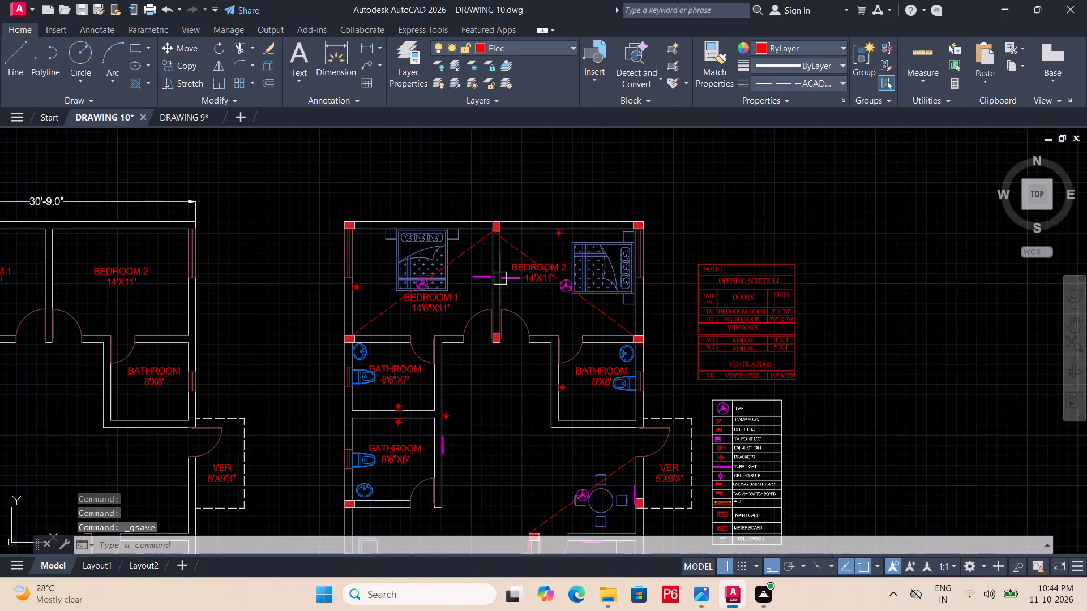
{"action": "scroll", "coordinate": [490, 273], "scroll_direction": "up", "scroll_amount": 4}
{"action": "middle_click_drag", "start_coordinate": [456, 292], "coordinate": [631, 298]}
{"action": "scroll", "coordinate": [532, 292], "scroll_direction": "down", "scroll_amount": 1}
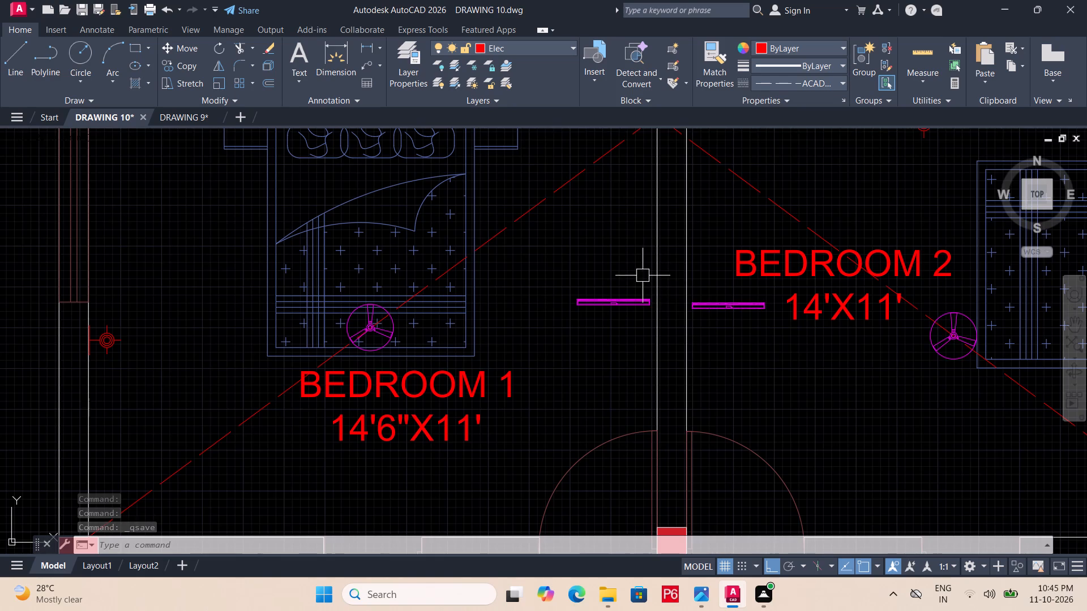
{"action": "scroll", "coordinate": [638, 281], "scroll_direction": "down", "scroll_amount": 1}
{"action": "middle_click_drag", "start_coordinate": [636, 269], "coordinate": [638, 253]}
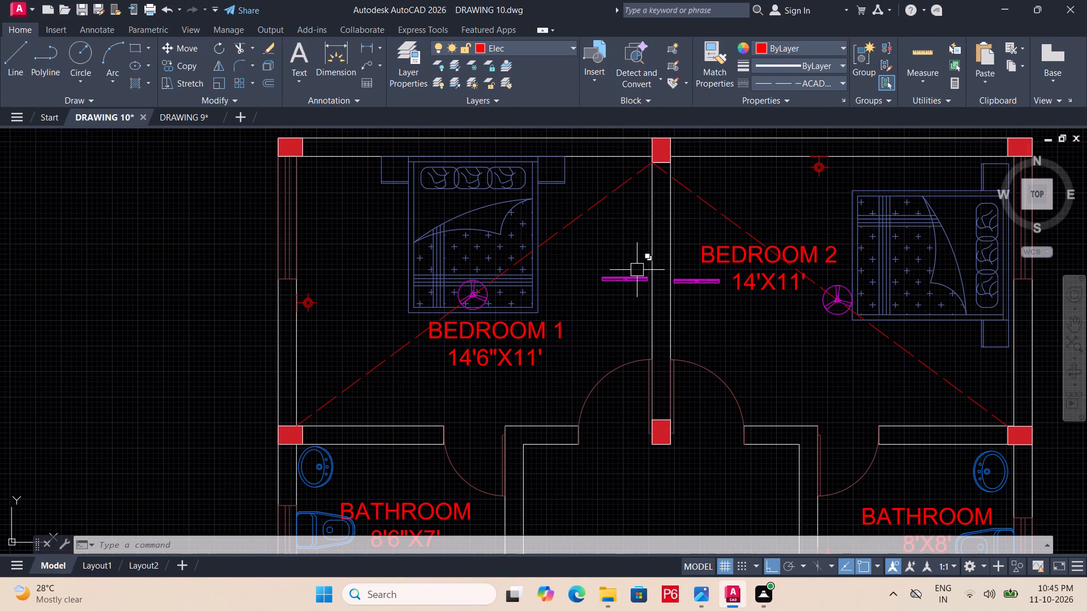
{"action": "left_click", "coordinate": [634, 277]}
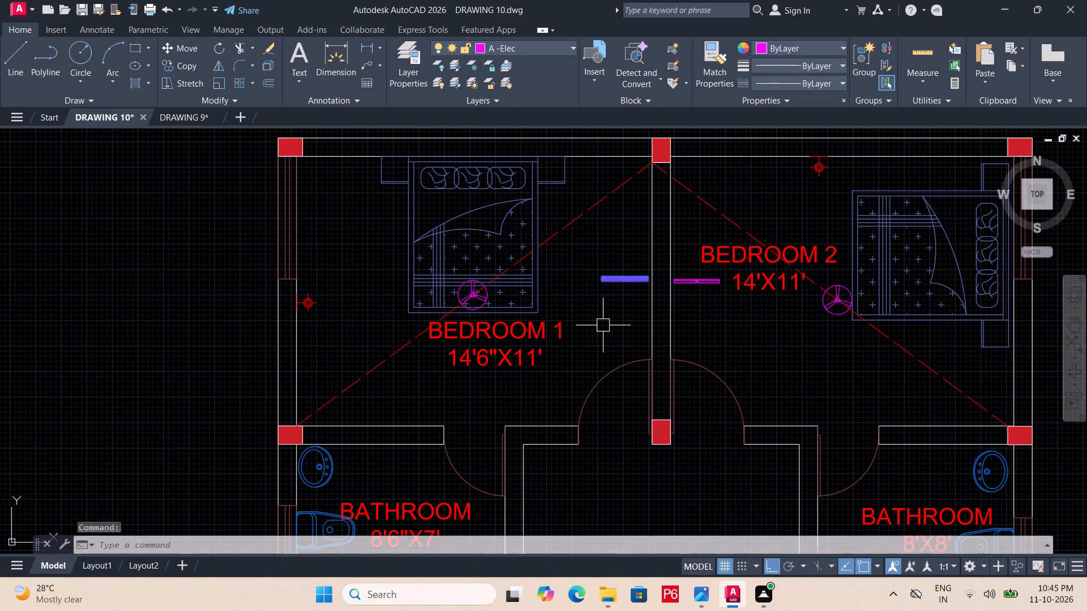
{"action": "scroll", "coordinate": [618, 298], "scroll_direction": "up", "scroll_amount": 3}
{"action": "middle_click_drag", "start_coordinate": [617, 298], "coordinate": [510, 360]}
{"action": "type", "text": "RO"}
{"action": "key", "text": "space"}
{"action": "left_click_drag", "start_coordinate": [631, 293], "coordinate": [631, 268]}
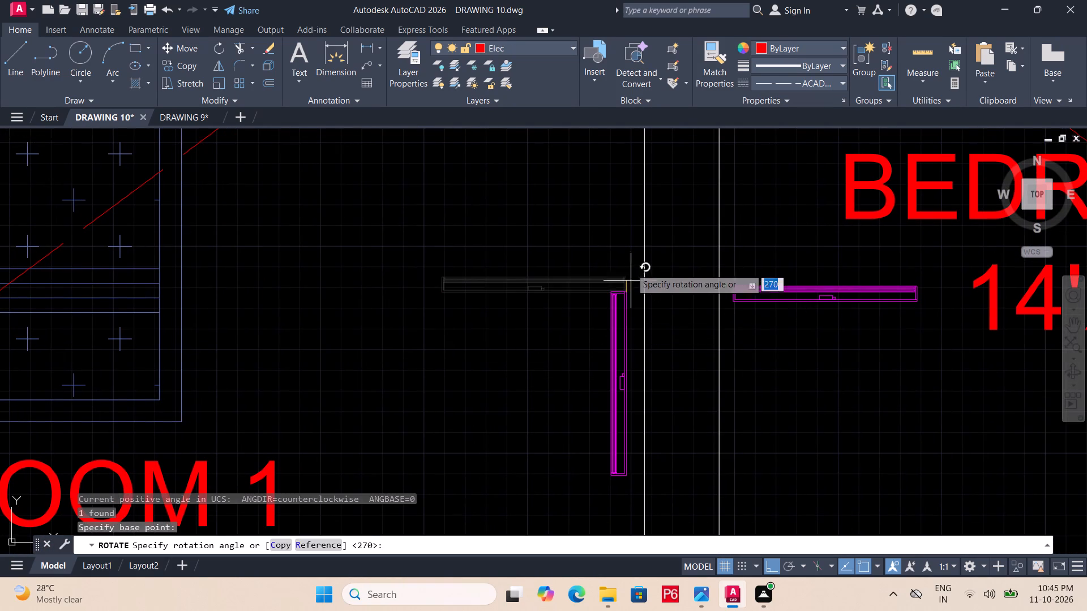
{"action": "left_click", "coordinate": [596, 187]}
{"action": "key", "text": "Escape"}
Delete the Bedroom 2 tube light that lies perpendicular to the shared bedroom wall.
{"action": "left_click", "coordinate": [811, 283]}
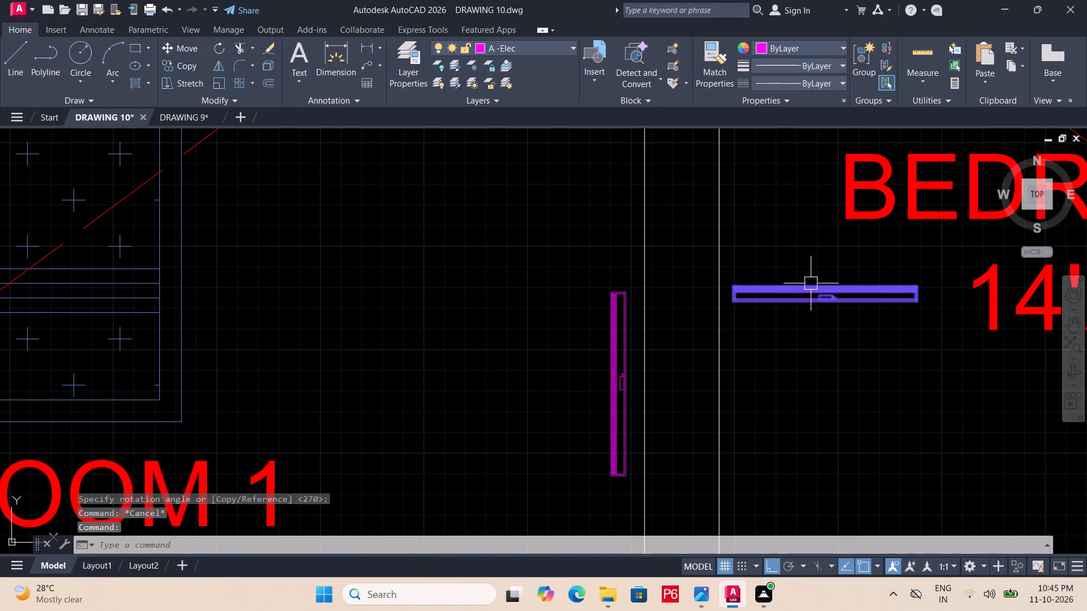
{"action": "key", "text": "Delete"}
Mirror the rotated Bedroom 1 tube light across the shared wall into Bedroom 2, keeping the original.
{"action": "left_click", "coordinate": [618, 337]}
{"action": "key", "text": "m"}
{"action": "type", "text": "I"}
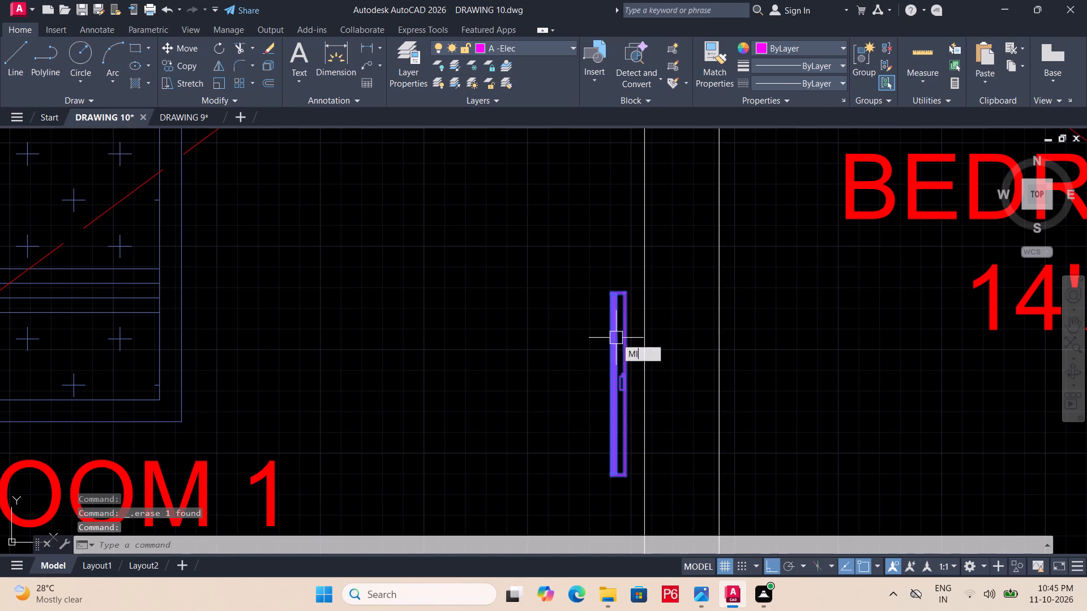
{"action": "key", "text": "space"}
{"action": "left_click", "coordinate": [683, 235]}
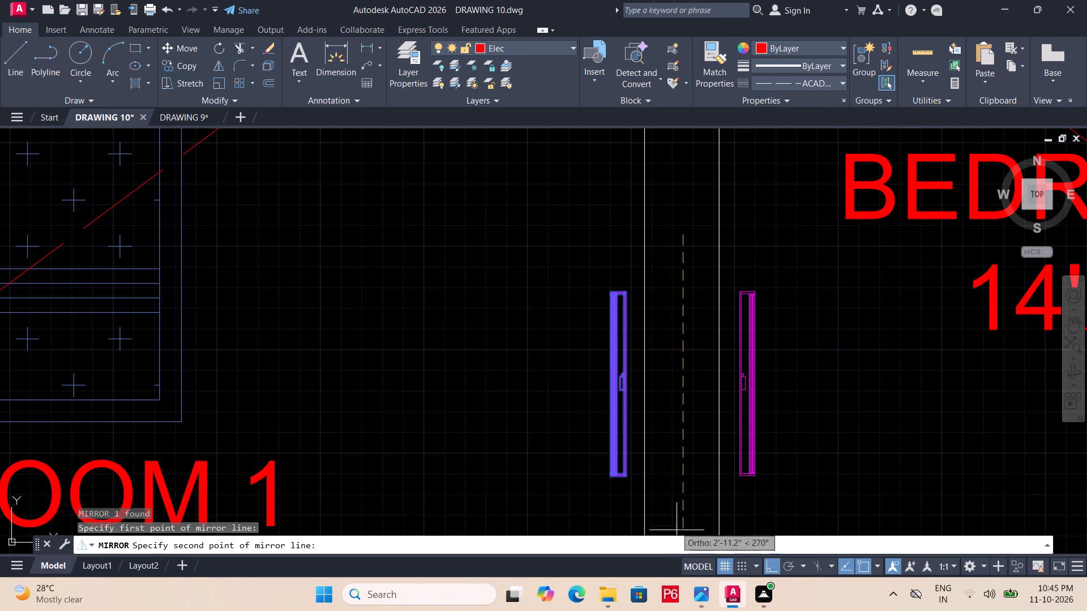
{"action": "left_click_drag", "start_coordinate": [681, 538], "coordinate": [681, 515]}
{"action": "double_click", "coordinate": [676, 423]}
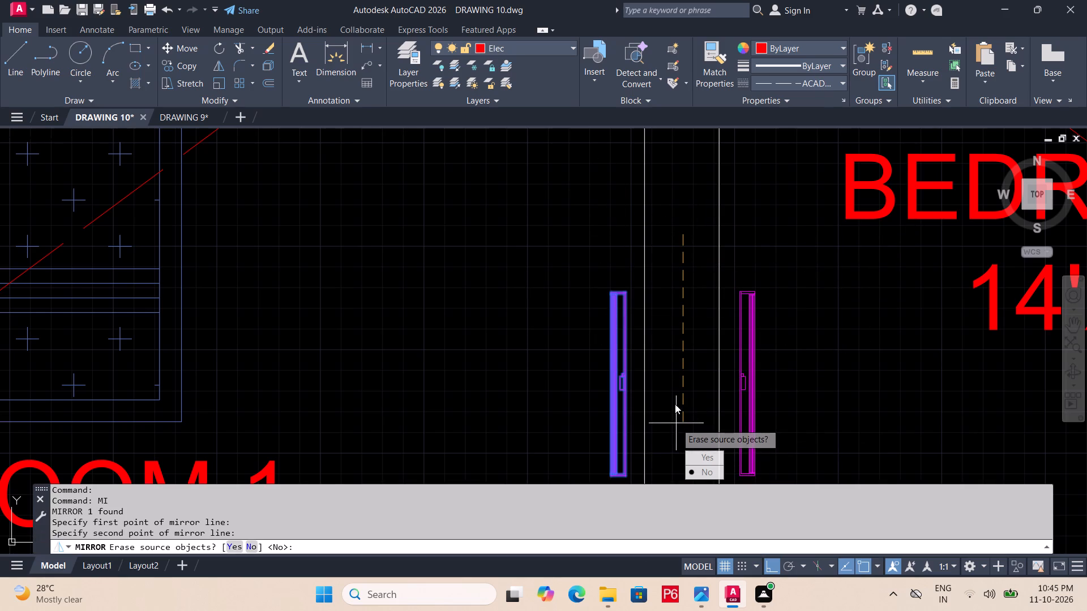
{"action": "left_click_drag", "start_coordinate": [692, 470], "coordinate": [674, 420]}
{"action": "middle_click_drag", "start_coordinate": [648, 375], "coordinate": [633, 279]}
{"action": "scroll", "coordinate": [638, 295], "scroll_direction": "down", "scroll_amount": 1}
{"action": "key", "text": "Escape"}
Save the drawing.
{"action": "key", "text": "ctrl+s"}
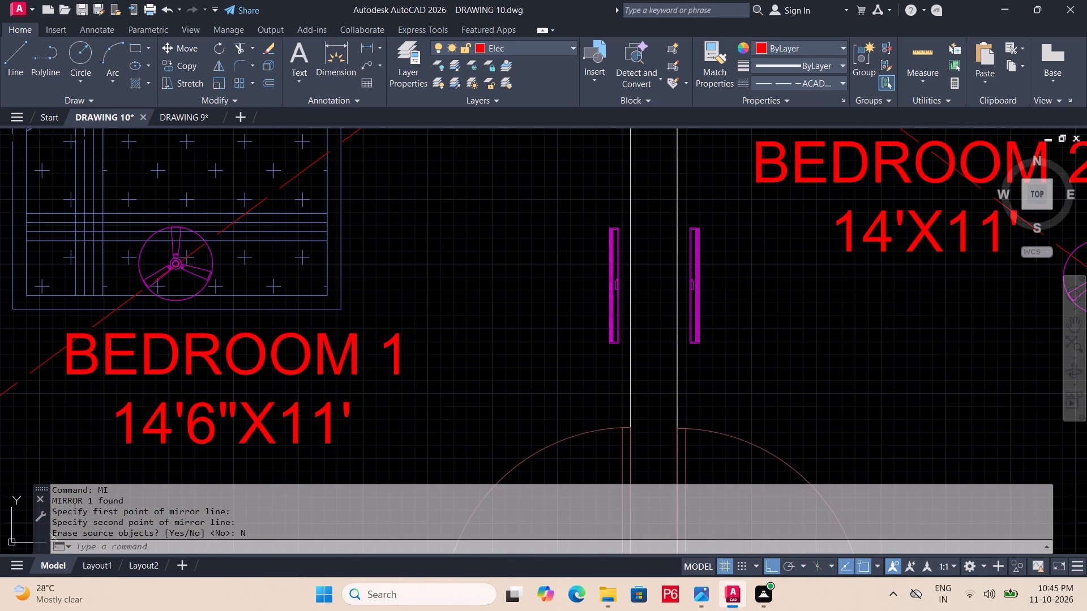
{"action": "key", "text": "ctrl+s"}
{"action": "key", "text": "ctrl+s"}
Move the Bedroom 1 tube light horizontally until its edge sits on the face of the wall shared with Bedroom 2.
{"action": "left_click", "coordinate": [615, 292]}
{"action": "scroll", "coordinate": [632, 312], "scroll_direction": "up", "scroll_amount": 3}
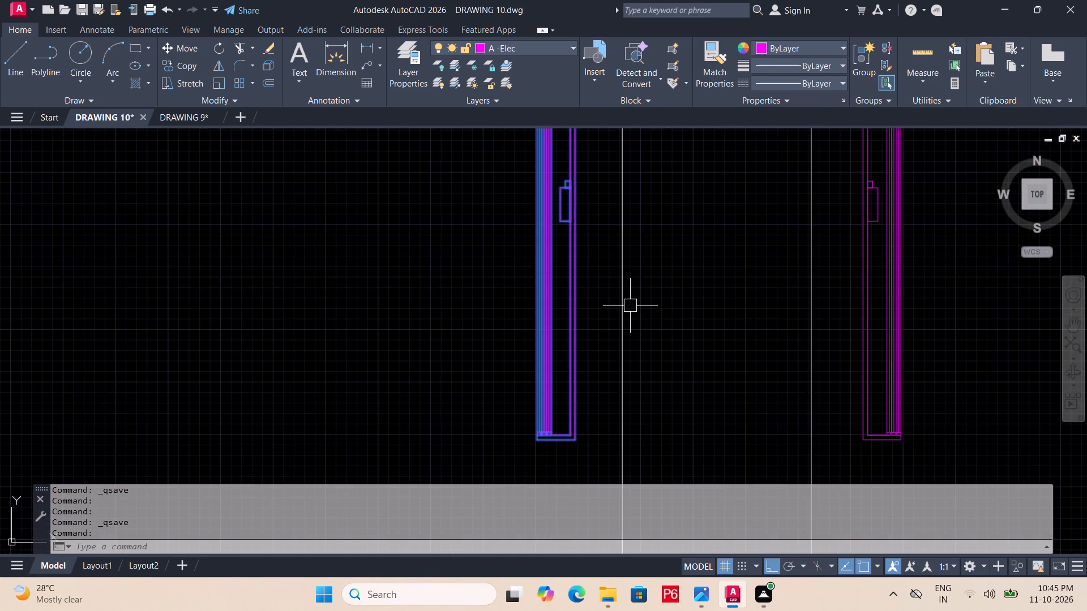
{"action": "key", "text": "m"}
{"action": "key", "text": "space"}
{"action": "left_click", "coordinate": [576, 253]}
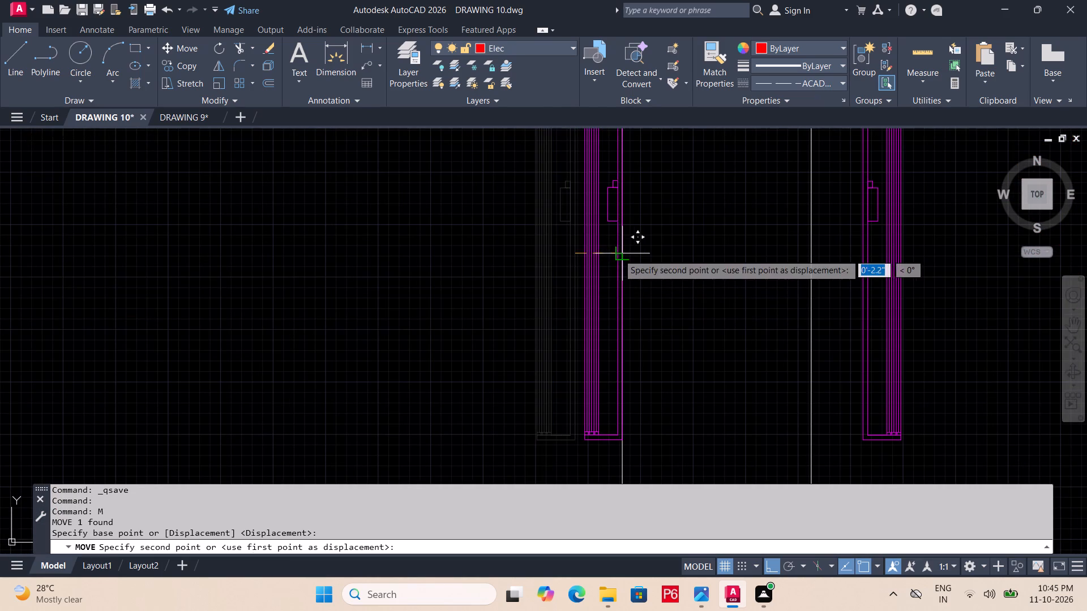
{"action": "left_click", "coordinate": [618, 254]}
{"action": "scroll", "coordinate": [611, 254], "scroll_direction": "down", "scroll_amount": 2}
{"action": "key", "text": "Escape"}
Close the Command Line window.
{"action": "left_click", "coordinate": [720, 265]}
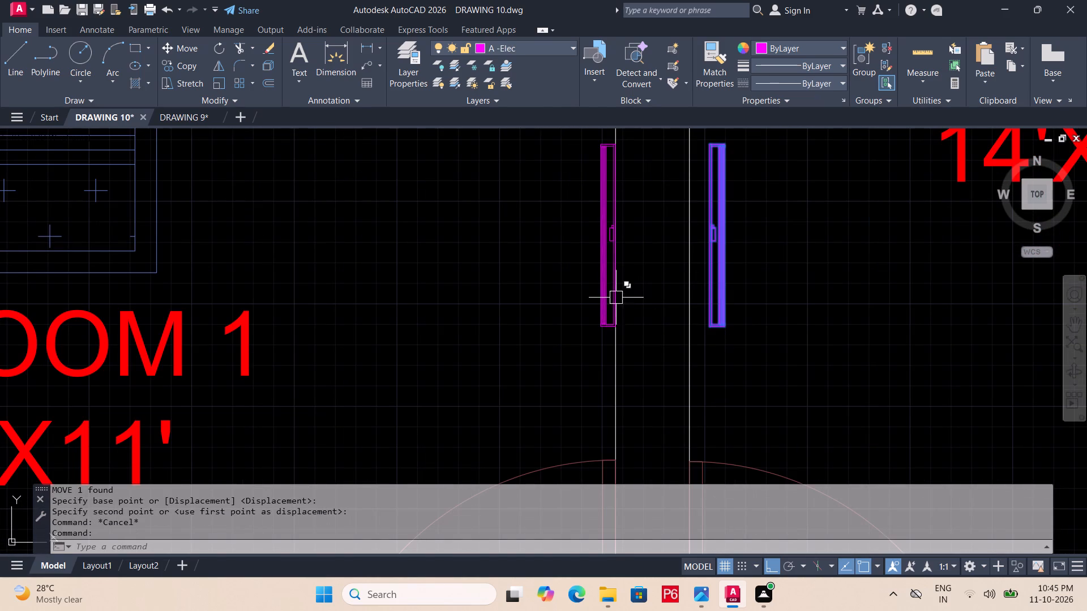
{"action": "left_click", "coordinate": [38, 497]}
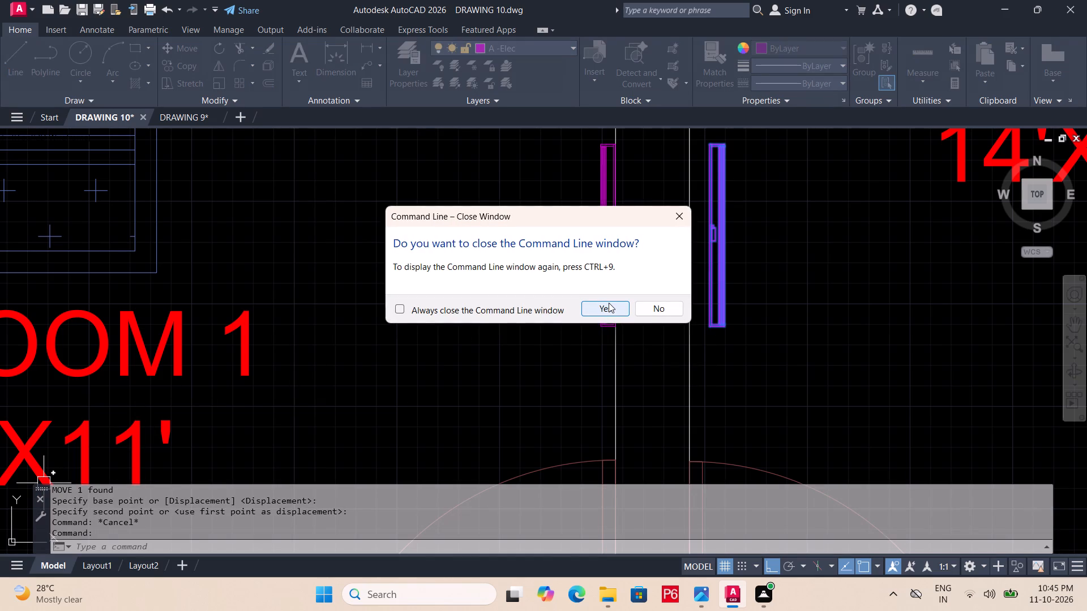
{"action": "left_click", "coordinate": [620, 312]}
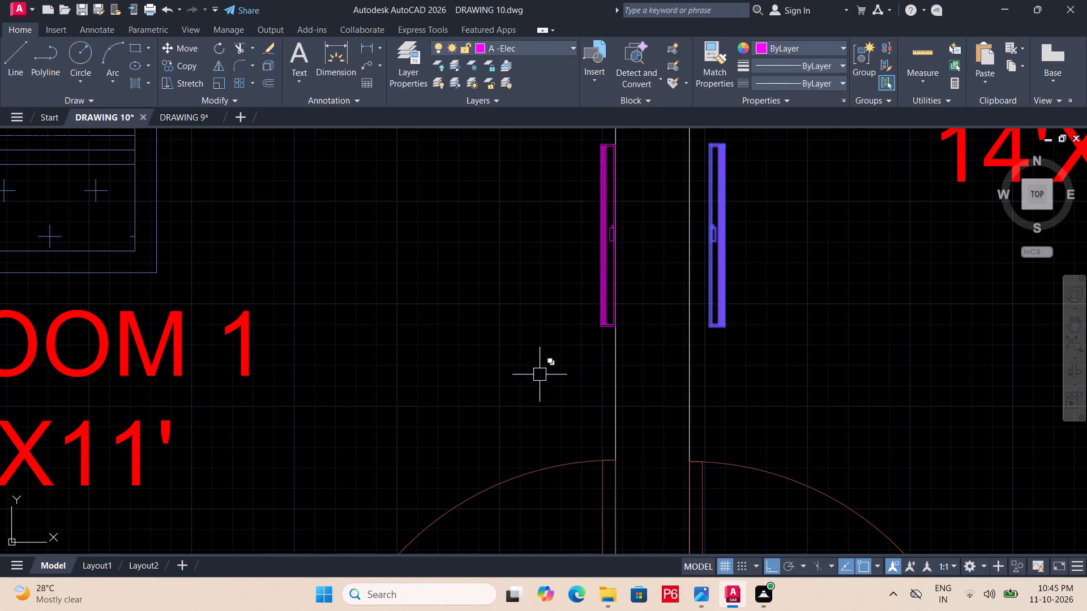
Move the Bedroom 2 tube light horizontally onto its own face of the shared bedroom wall.
{"action": "scroll", "coordinate": [707, 236], "scroll_direction": "up", "scroll_amount": 1}
{"action": "left_click", "coordinate": [711, 252]}
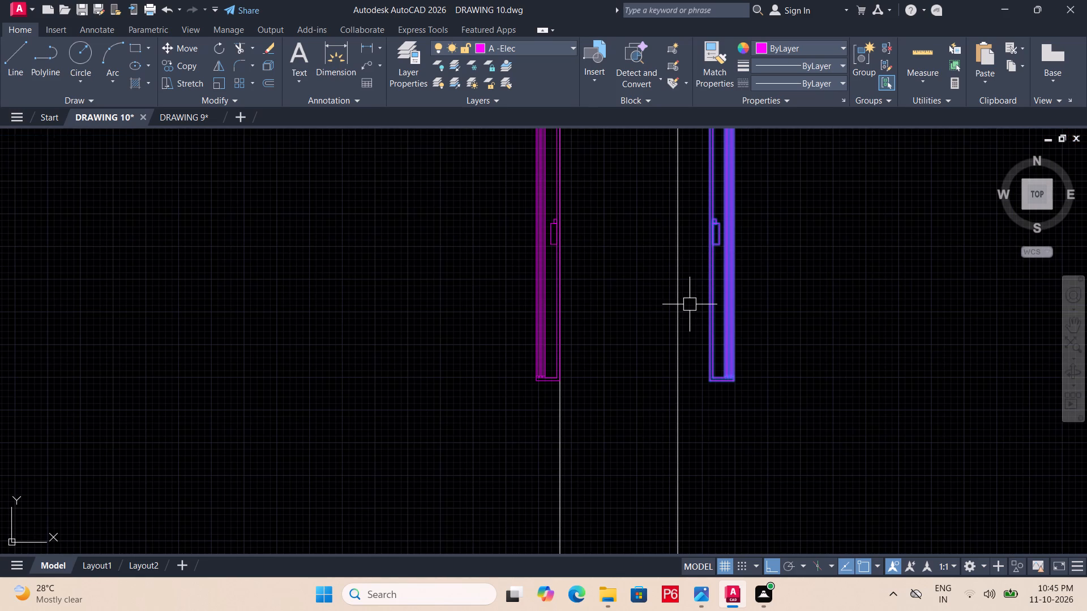
{"action": "key", "text": "m"}
{"action": "key", "text": "space"}
{"action": "left_click", "coordinate": [705, 243]}
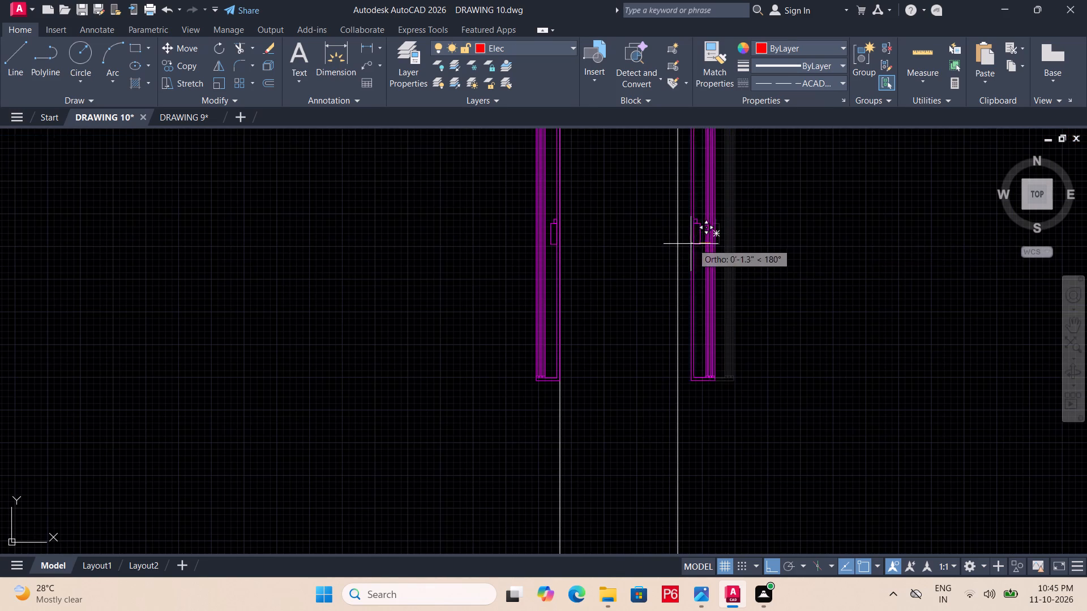
{"action": "left_click", "coordinate": [679, 246]}
Save the drawing.
{"action": "scroll", "coordinate": [707, 295], "scroll_direction": "down", "scroll_amount": 3}
{"action": "key", "text": "ctrl+s"}
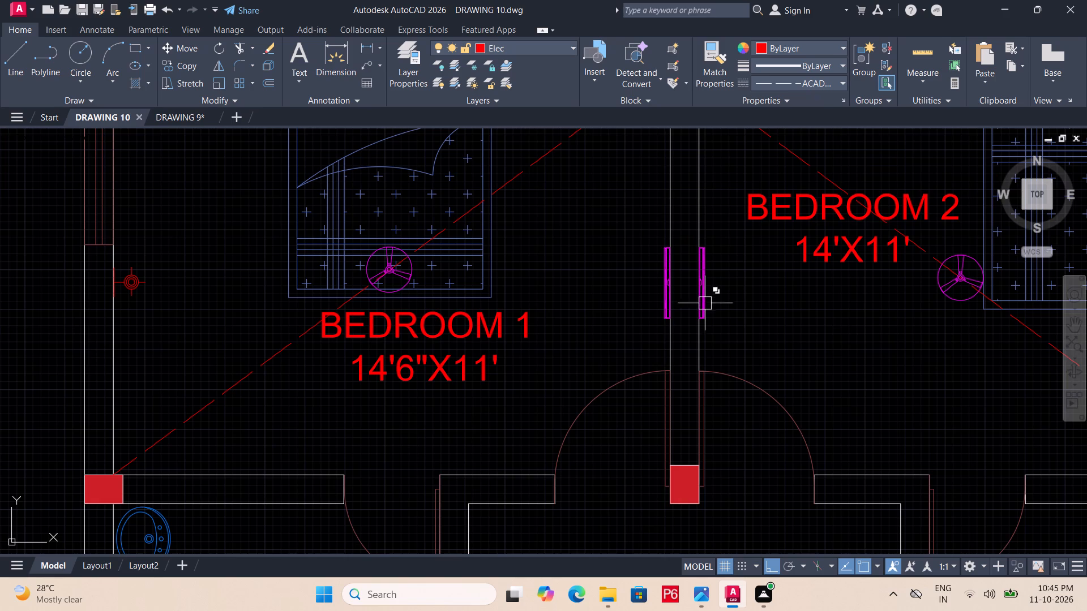
{"action": "key", "text": "ctrl+s"}
{"action": "key", "text": "ctrl+s"}
{"action": "key", "text": "ctrl+s"}
{"action": "key", "text": "ctrl+s"}
{"action": "key", "text": "ctrl+s"}
With Ortho off, copy the legend's ceiling bulb into Drawing cum Dining: one between bathroom wall and window-side sofa, two on that sofa.
{"action": "scroll", "coordinate": [672, 326], "scroll_direction": "down", "scroll_amount": 1}
{"action": "middle_click_drag", "start_coordinate": [657, 302], "coordinate": [630, 274]}
{"action": "scroll", "coordinate": [636, 277], "scroll_direction": "down", "scroll_amount": 1}
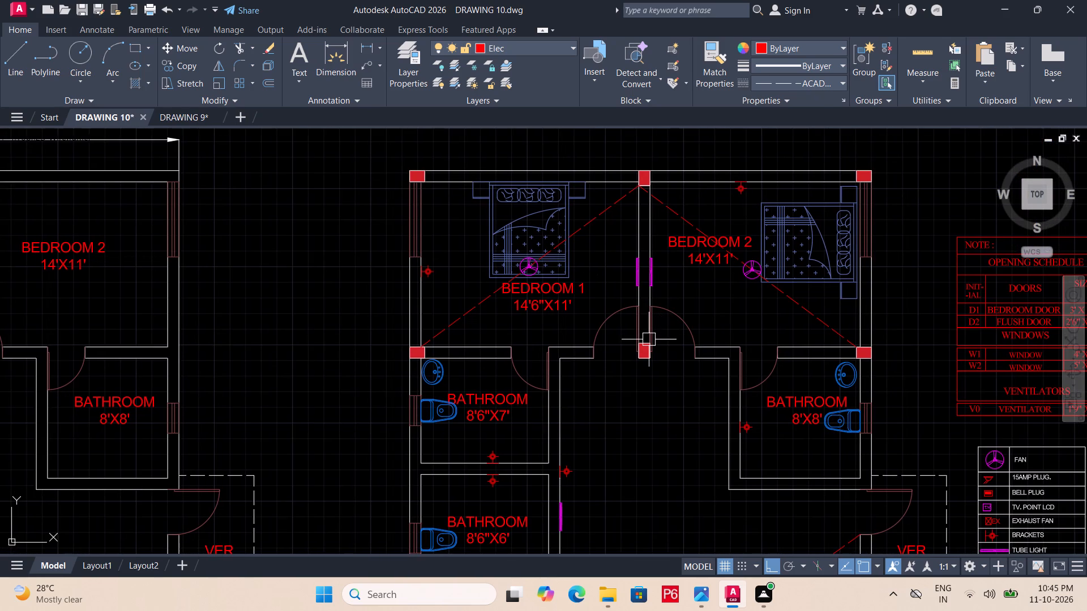
{"action": "key", "text": "l"}
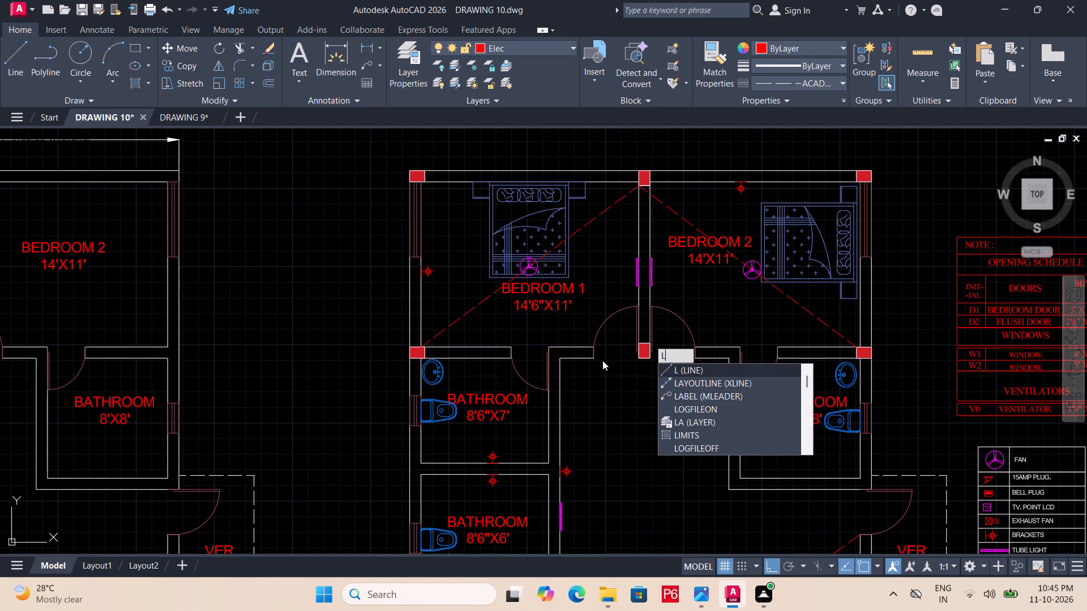
{"action": "key", "text": "Escape"}
{"action": "middle_click_drag", "start_coordinate": [598, 365], "coordinate": [536, 321]}
{"action": "scroll", "coordinate": [597, 364], "scroll_direction": "down", "scroll_amount": 1}
{"action": "scroll", "coordinate": [547, 349], "scroll_direction": "up", "scroll_amount": 1}
{"action": "middle_click_drag", "start_coordinate": [548, 349], "coordinate": [548, 272]}
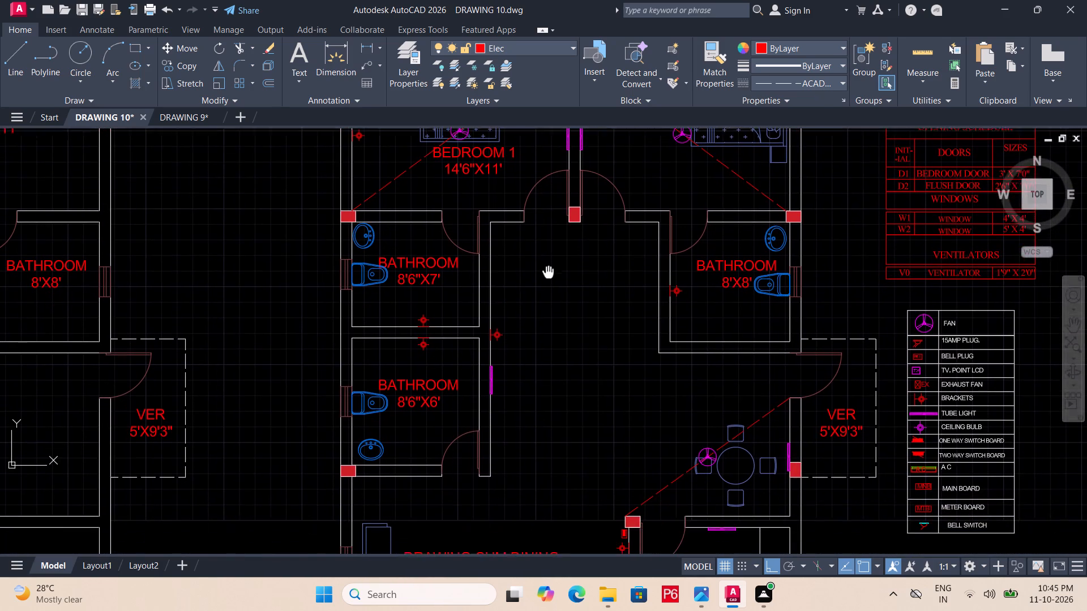
{"action": "middle_click_drag", "start_coordinate": [548, 272], "coordinate": [548, 269]}
{"action": "middle_click_drag", "start_coordinate": [921, 429], "coordinate": [800, 350]}
{"action": "scroll", "coordinate": [800, 350], "scroll_direction": "up", "scroll_amount": 2}
{"action": "middle_click_drag", "start_coordinate": [846, 377], "coordinate": [836, 345]}
{"action": "left_click", "coordinate": [784, 312]}
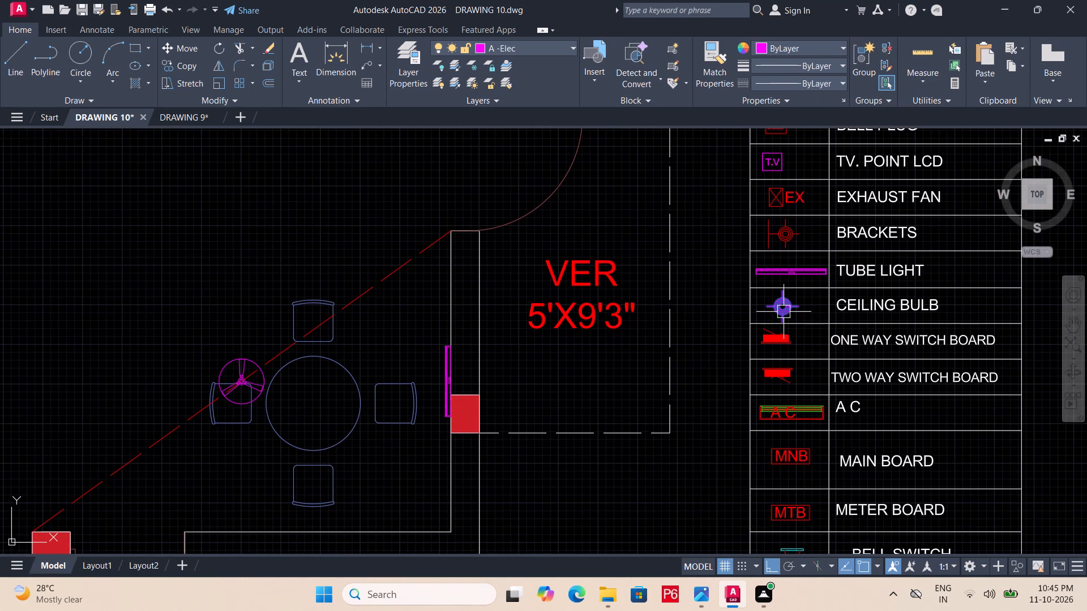
{"action": "type", "text": "CO"}
{"action": "key", "text": "space"}
{"action": "left_click", "coordinate": [782, 307]}
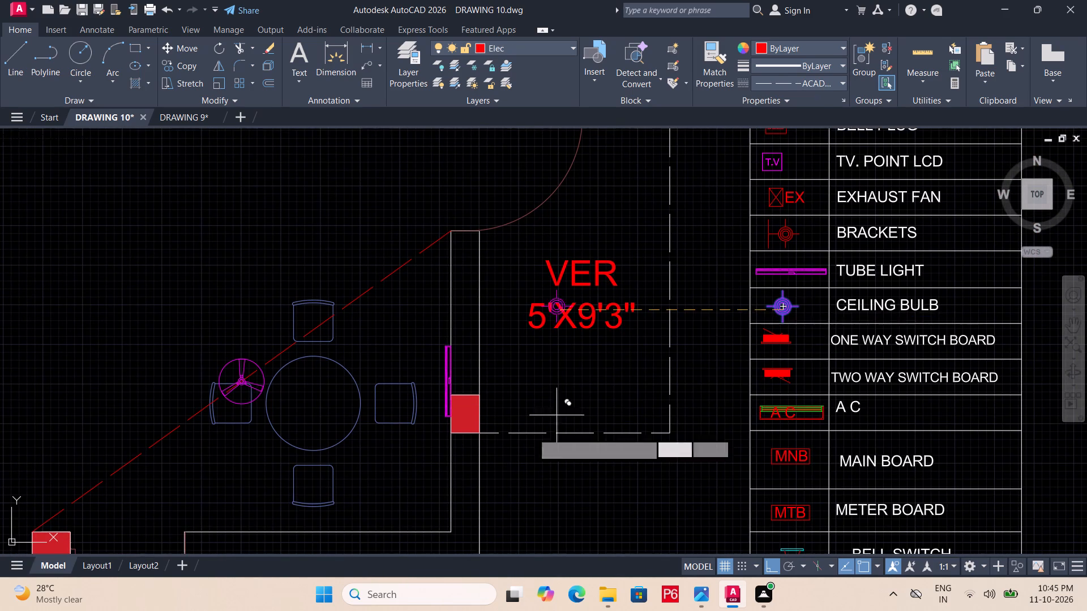
{"action": "middle_click_drag", "start_coordinate": [487, 459], "coordinate": [675, 335]}
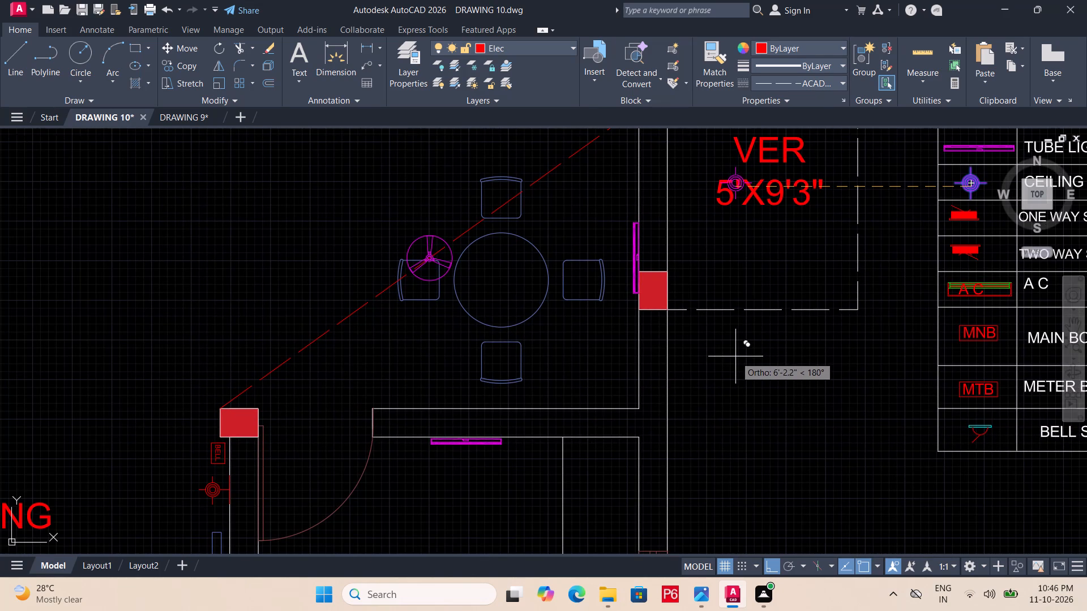
{"action": "key", "text": "F8"}
{"action": "middle_click_drag", "start_coordinate": [598, 378], "coordinate": [911, 128]}
{"action": "middle_click_drag", "start_coordinate": [378, 425], "coordinate": [667, 337]}
{"action": "scroll", "coordinate": [566, 355], "scroll_direction": "down", "scroll_amount": 2}
{"action": "scroll", "coordinate": [455, 247], "scroll_direction": "up", "scroll_amount": 1}
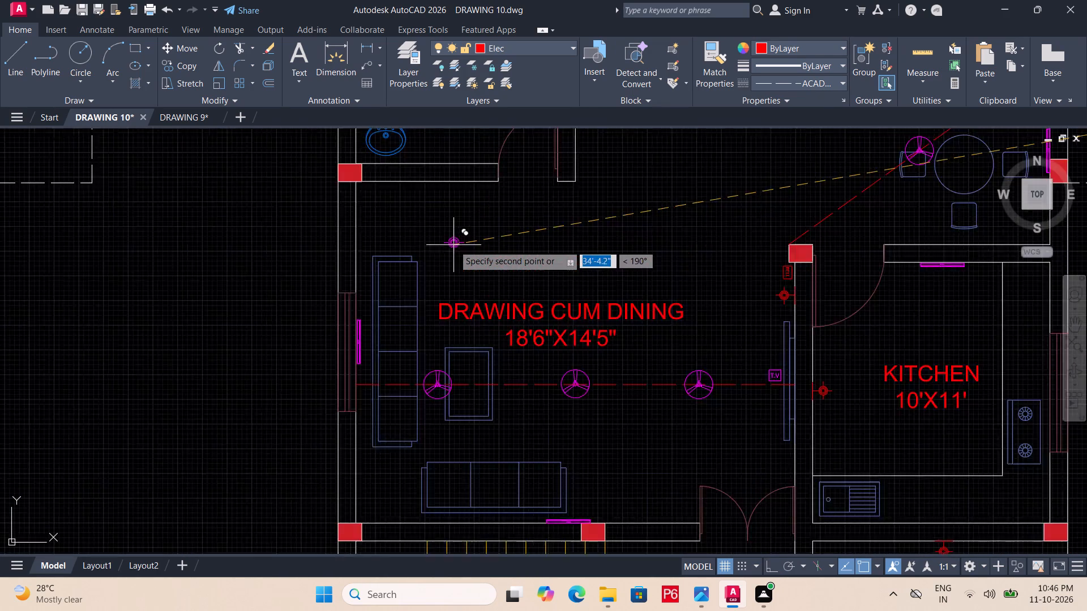
{"action": "scroll", "coordinate": [453, 245], "scroll_direction": "up", "scroll_amount": 1}
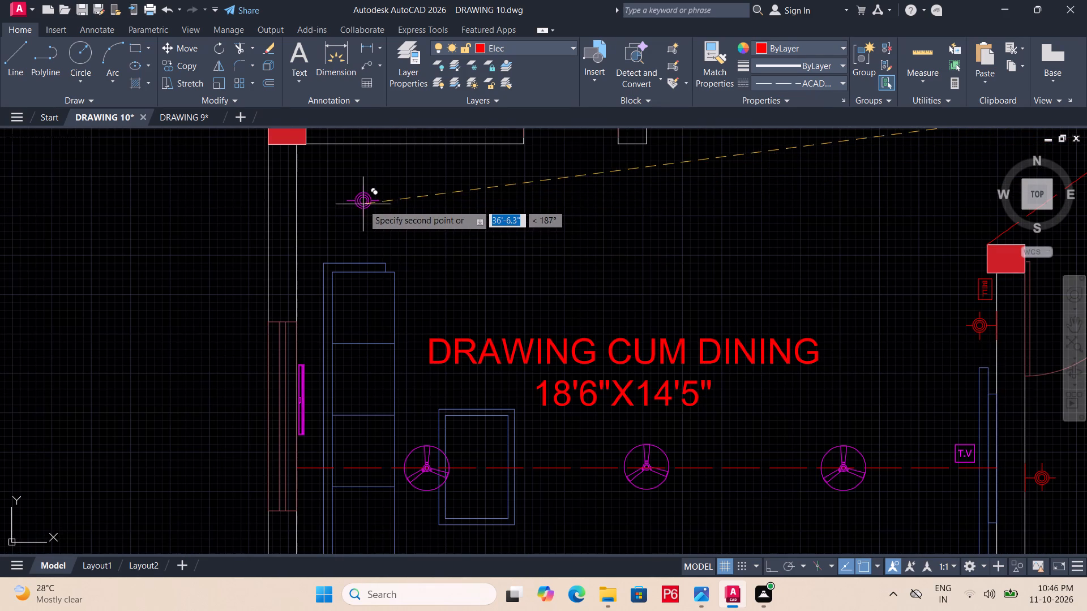
{"action": "left_click", "coordinate": [363, 204]}
{"action": "middle_click_drag", "start_coordinate": [370, 369], "coordinate": [381, 295]}
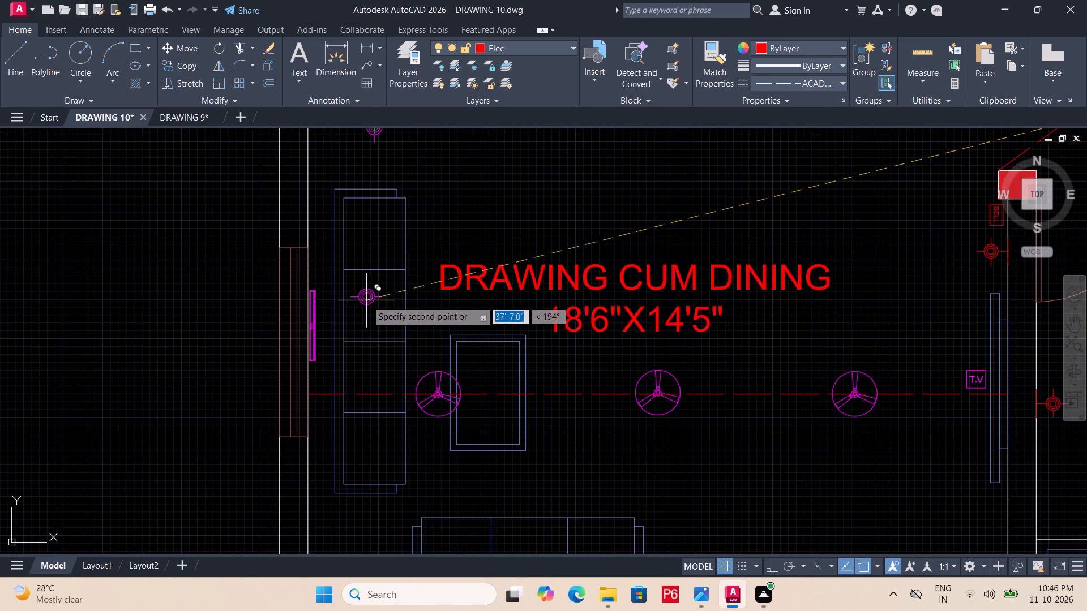
{"action": "left_click", "coordinate": [369, 305]}
{"action": "middle_click_drag", "start_coordinate": [371, 412], "coordinate": [378, 285]}
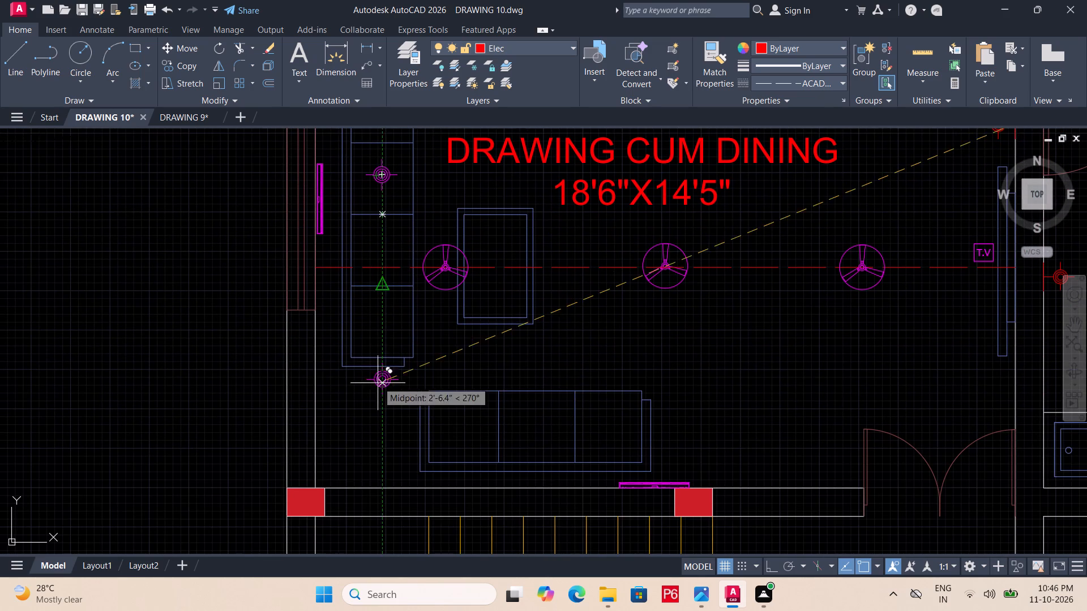
{"action": "left_click", "coordinate": [376, 328]}
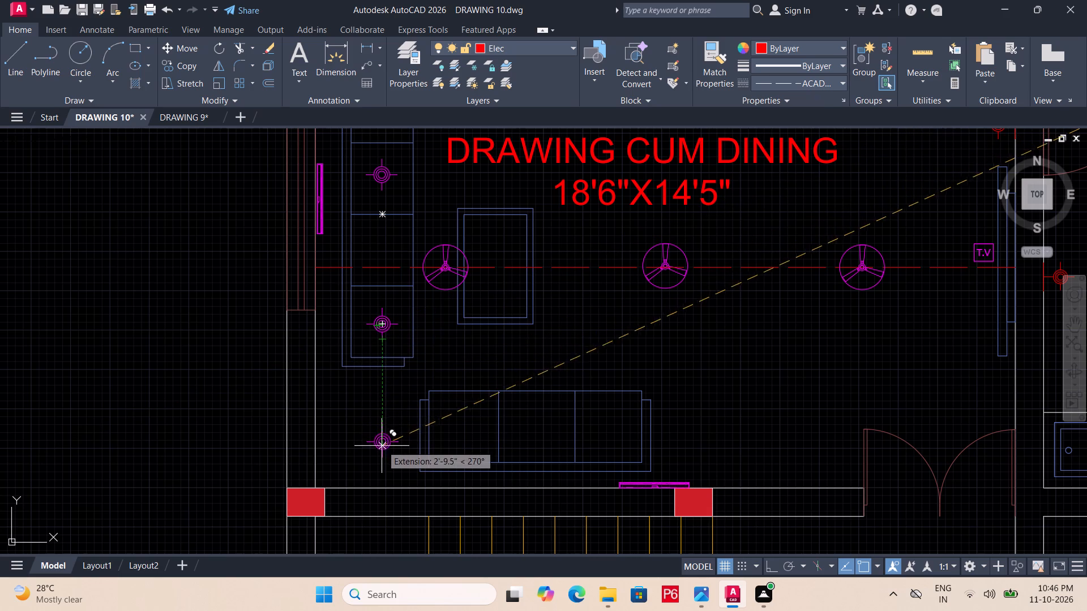
Place four more ceiling bulb copies in a row along the entrance wall, from the room corner across the second sofa to the double door.
{"action": "left_click_drag", "start_coordinate": [380, 442], "coordinate": [397, 437]}
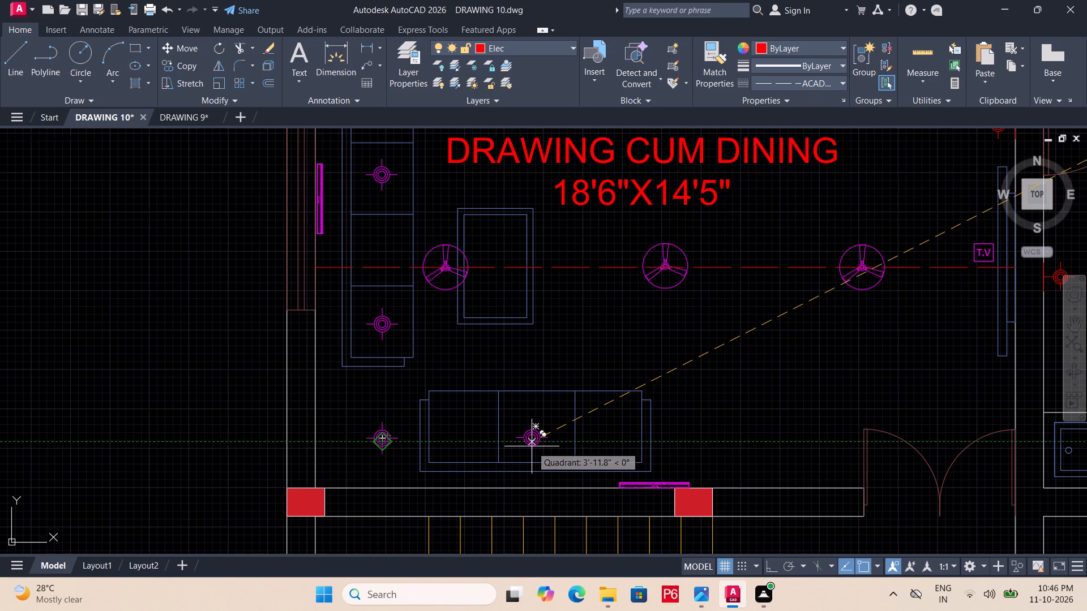
{"action": "left_click", "coordinate": [542, 448]}
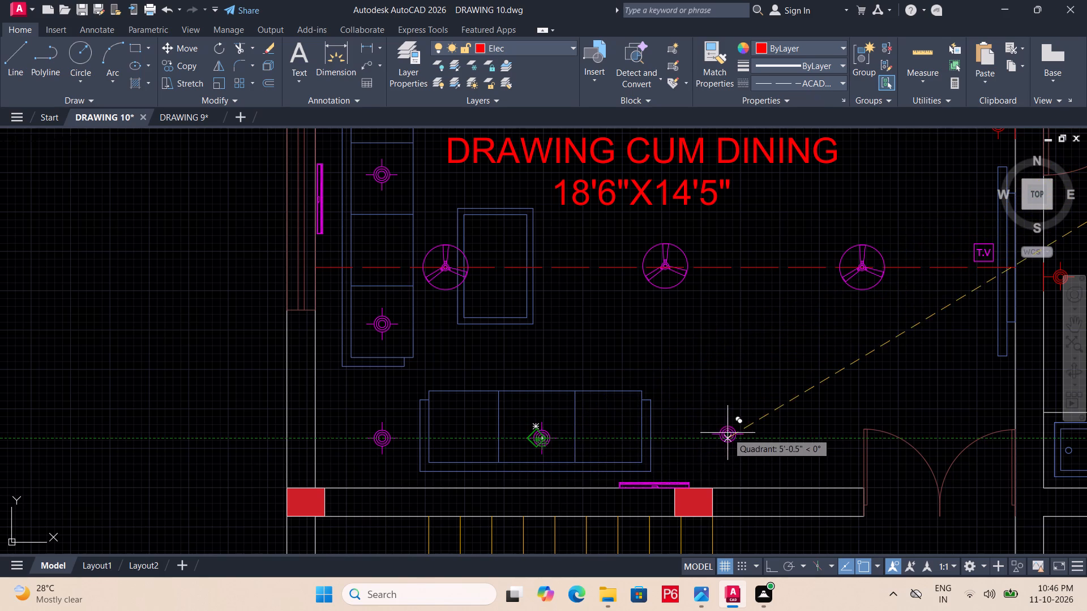
{"action": "left_click", "coordinate": [738, 437]}
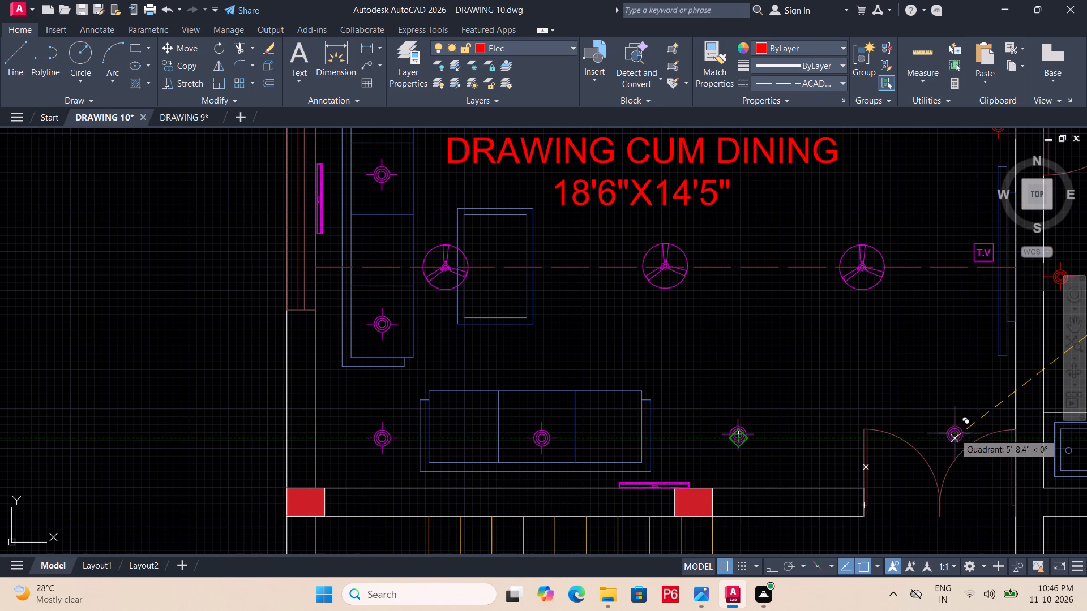
{"action": "left_click", "coordinate": [937, 438]}
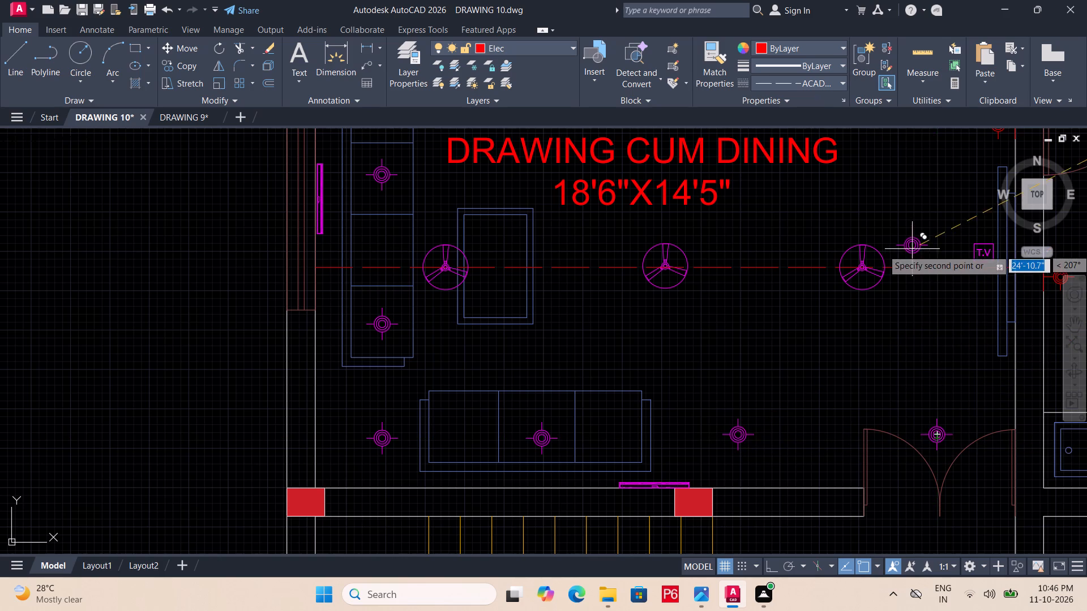
Place two ceiling bulb copies in front of the TV unit, one on each side of the fan centreline.
{"action": "middle_click_drag", "start_coordinate": [912, 268], "coordinate": [782, 334]}
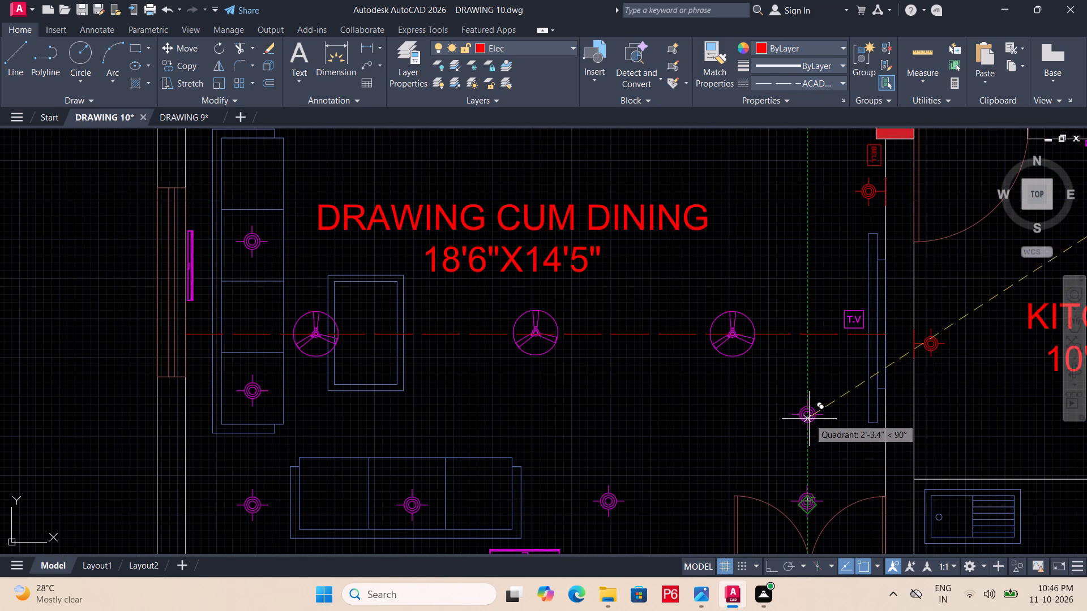
{"action": "left_click", "coordinate": [808, 399]}
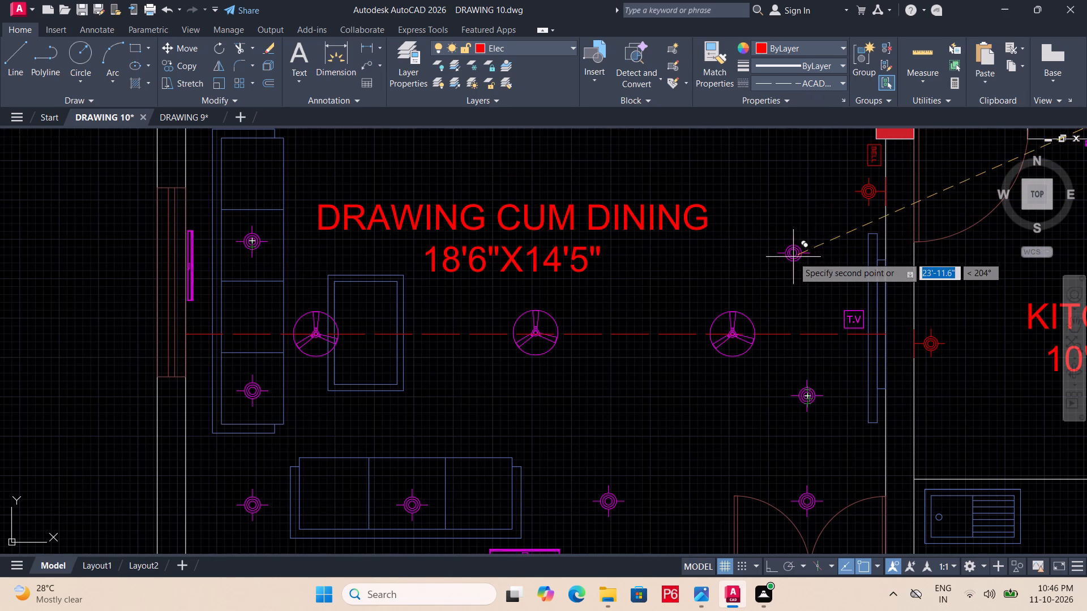
{"action": "left_click", "coordinate": [810, 248]}
Place four more ceiling bulb copies around the round dining table, one at each corner of the seating area.
{"action": "middle_click_drag", "start_coordinate": [794, 266], "coordinate": [806, 374]}
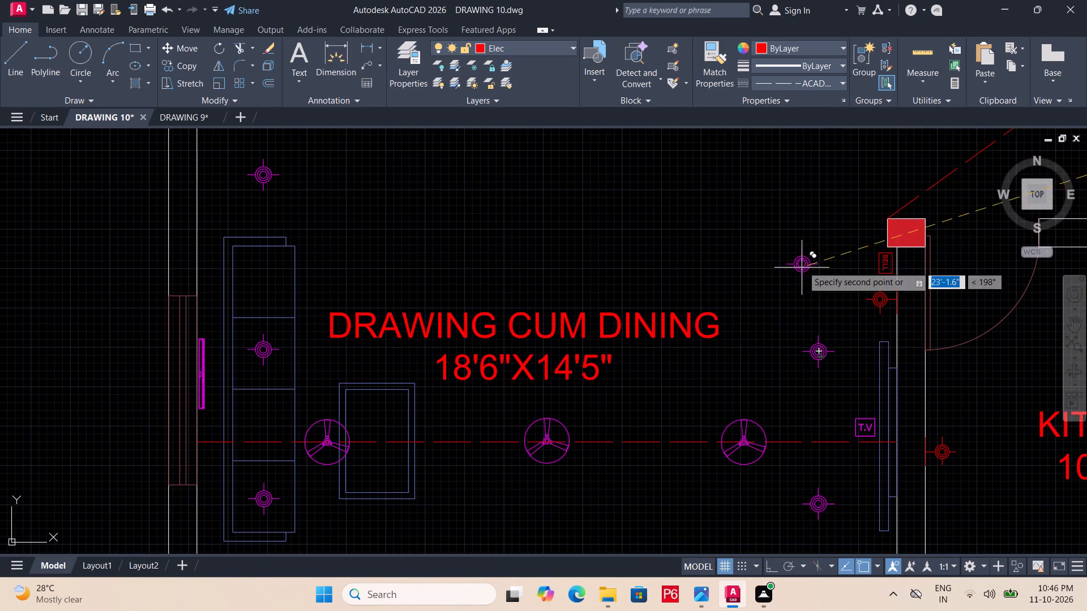
{"action": "middle_click_drag", "start_coordinate": [807, 200], "coordinate": [808, 289]}
{"action": "middle_click_drag", "start_coordinate": [739, 280], "coordinate": [713, 352]}
{"action": "scroll", "coordinate": [739, 280], "scroll_direction": "down", "scroll_amount": 1}
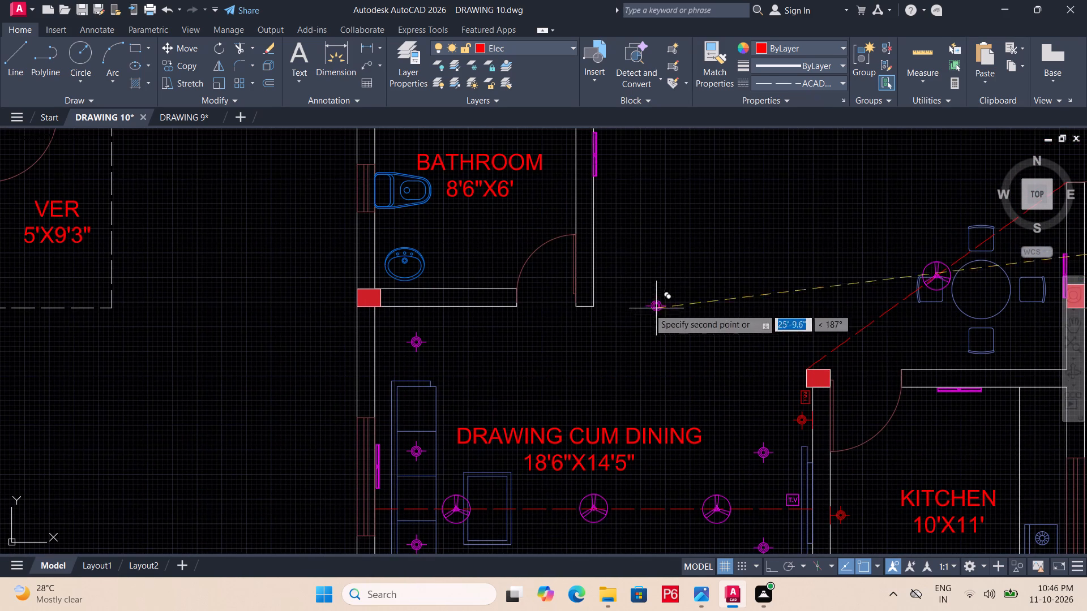
{"action": "middle_click_drag", "start_coordinate": [660, 277], "coordinate": [698, 268]}
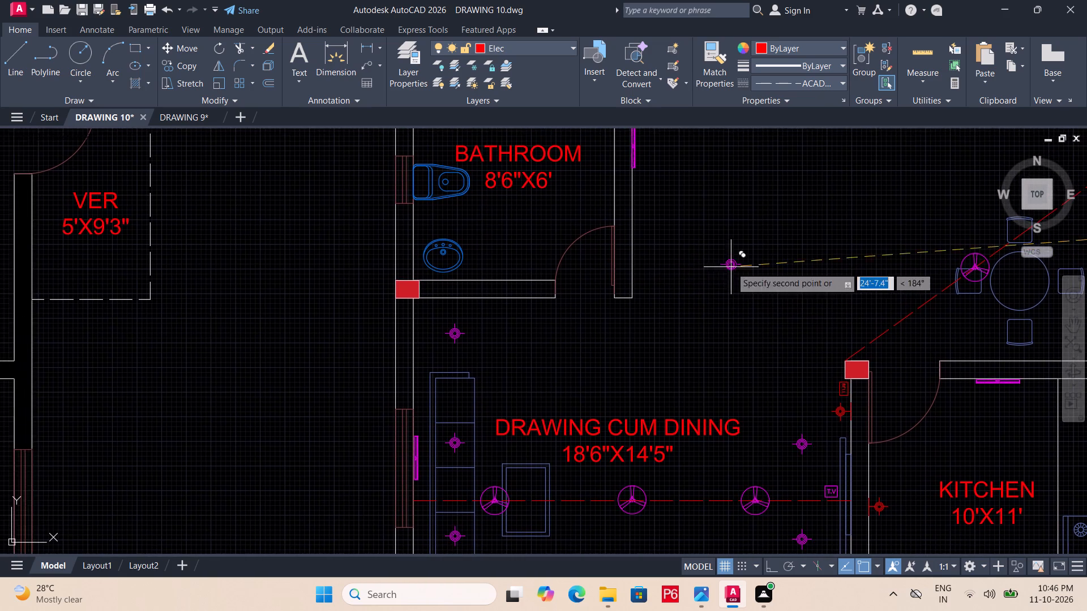
{"action": "scroll", "coordinate": [774, 281], "scroll_direction": "down", "scroll_amount": 1}
{"action": "middle_click_drag", "start_coordinate": [766, 265], "coordinate": [744, 272]}
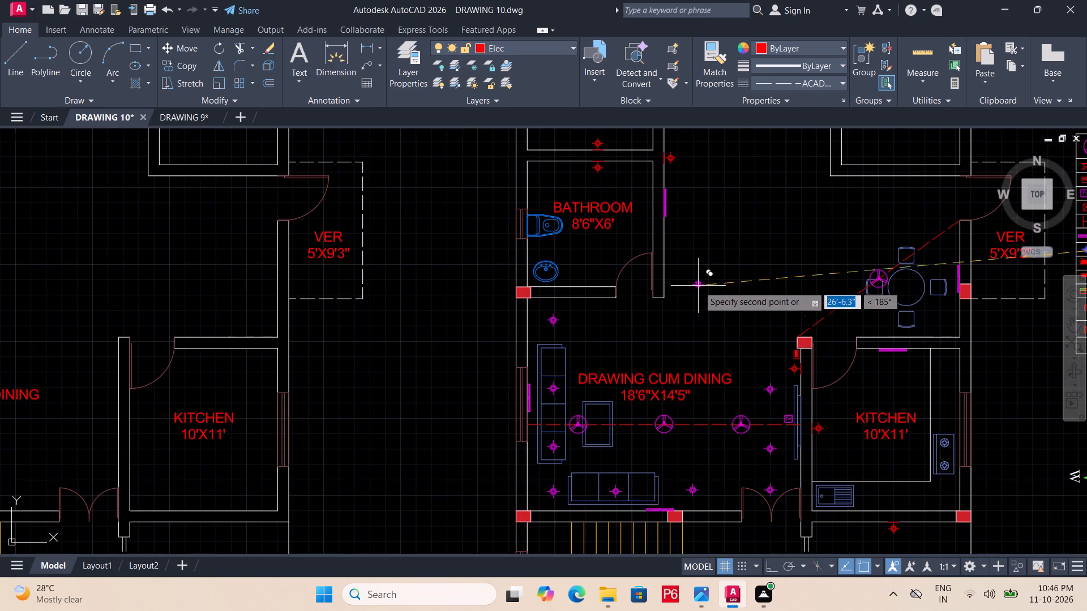
{"action": "middle_click_drag", "start_coordinate": [690, 261], "coordinate": [687, 346]}
{"action": "scroll", "coordinate": [674, 324], "scroll_direction": "up", "scroll_amount": 2}
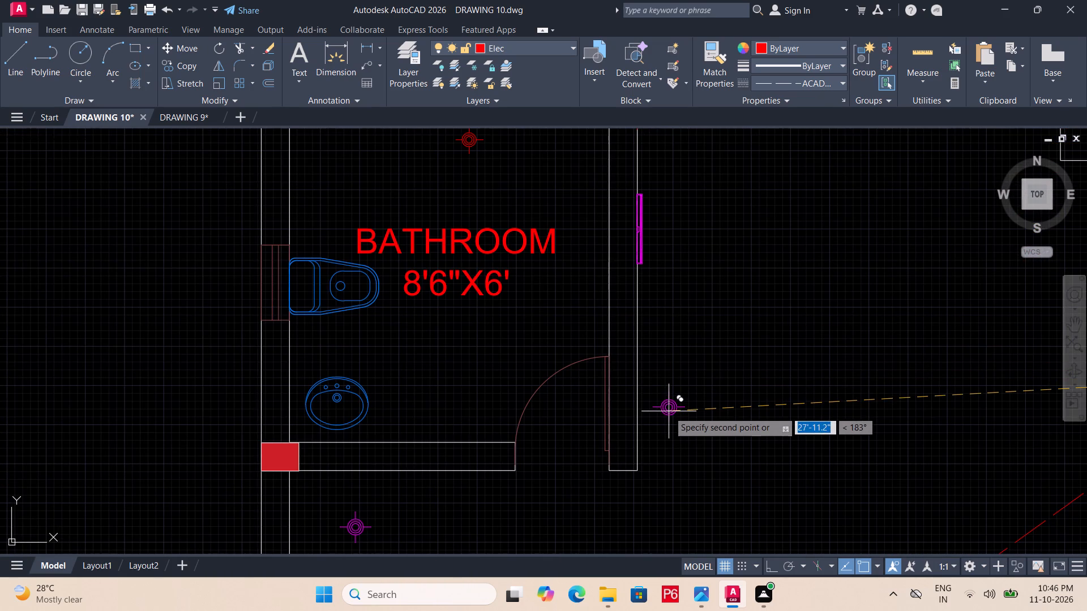
{"action": "middle_click_drag", "start_coordinate": [708, 383], "coordinate": [619, 334]}
{"action": "scroll", "coordinate": [647, 346], "scroll_direction": "down", "scroll_amount": 2}
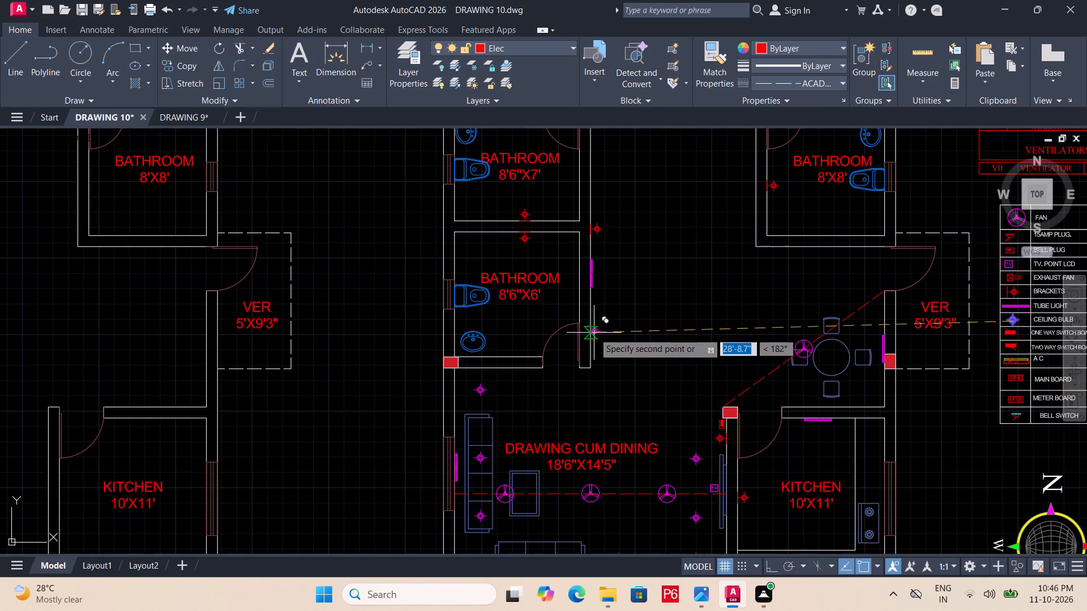
{"action": "middle_click_drag", "start_coordinate": [827, 368], "coordinate": [679, 362]}
{"action": "scroll", "coordinate": [648, 391], "scroll_direction": "up", "scroll_amount": 2}
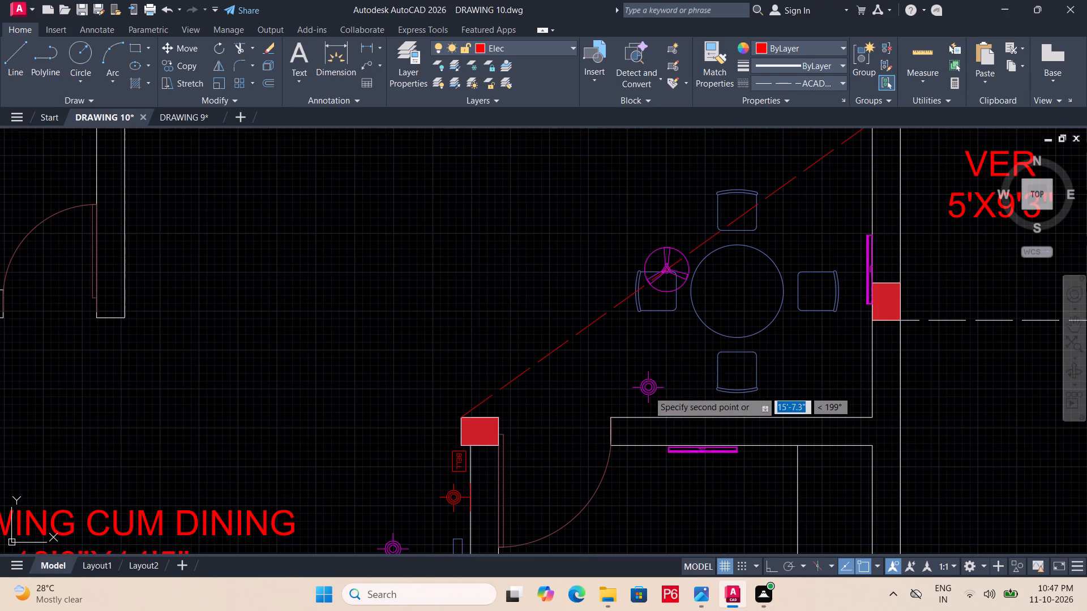
{"action": "left_click", "coordinate": [645, 392]}
{"action": "left_click", "coordinate": [647, 228]}
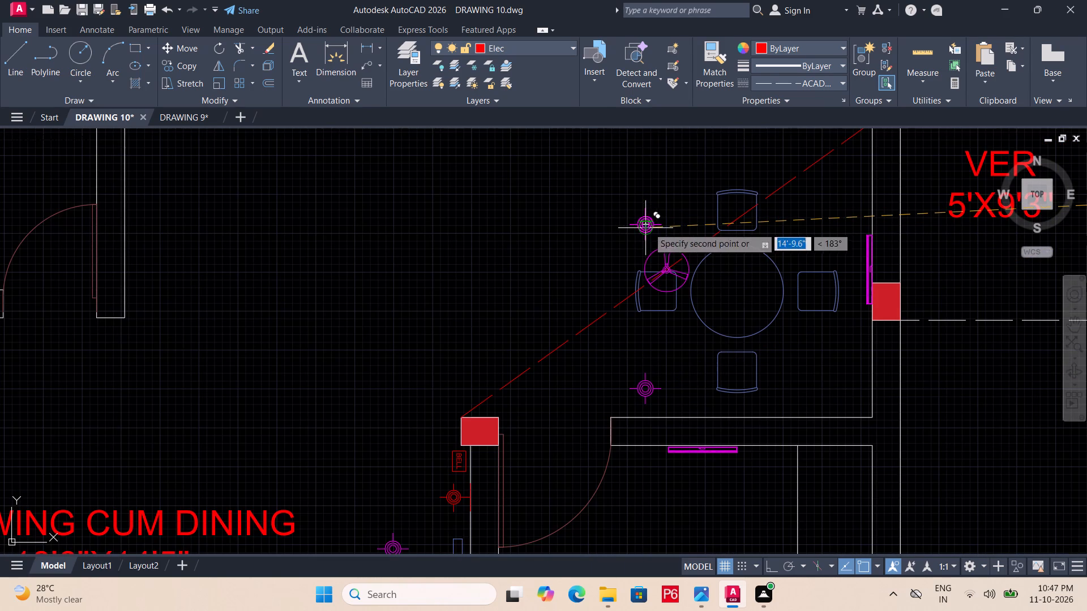
{"action": "left_click", "coordinate": [837, 226]}
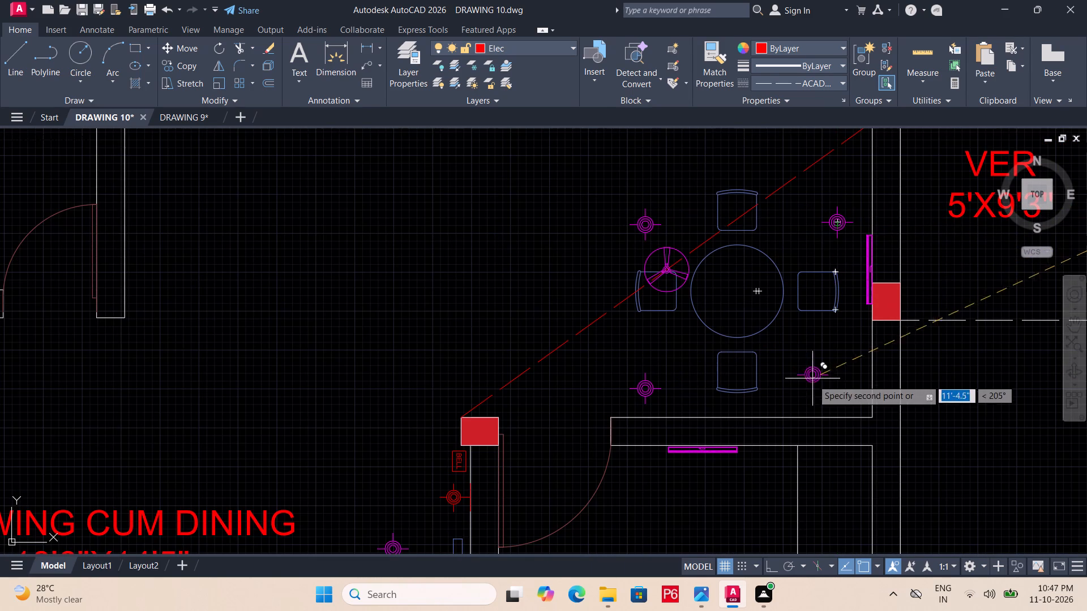
{"action": "left_click", "coordinate": [834, 391]}
Save the drawing.
{"action": "key", "text": "ctrl+s"}
{"action": "key", "text": "ctrl+s"}
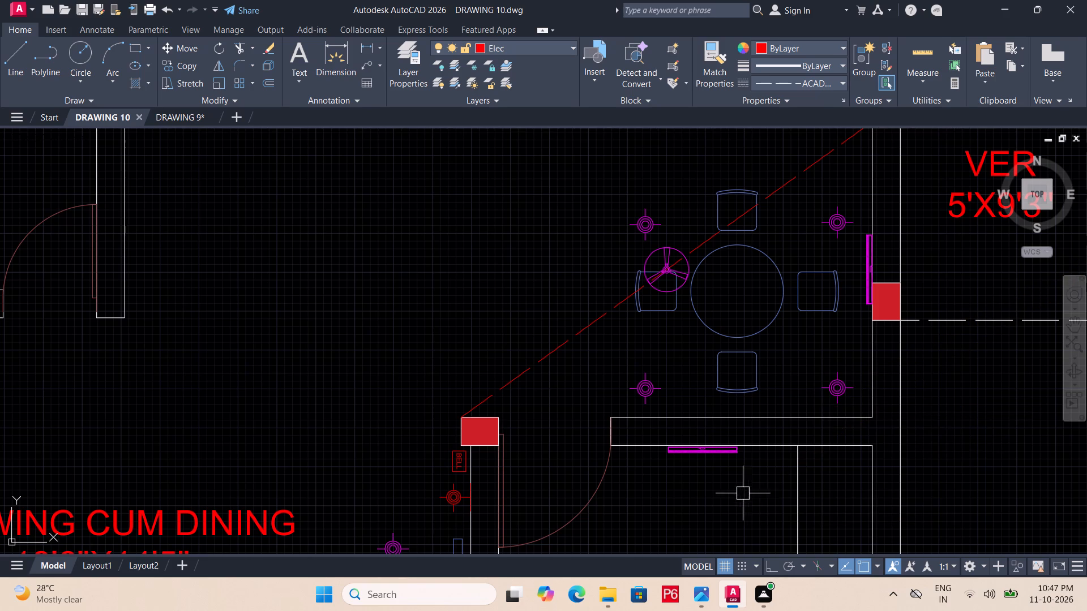
{"action": "key", "text": "ctrl+s"}
Copy the ceiling bulb beside the dining-area fan into Bedroom 1, placing four copies, one toward each corner of the room.
{"action": "scroll", "coordinate": [722, 484], "scroll_direction": "down", "scroll_amount": 2, "text": "ctrl"}
{"action": "middle_click_drag", "start_coordinate": [720, 479], "coordinate": [662, 432]}
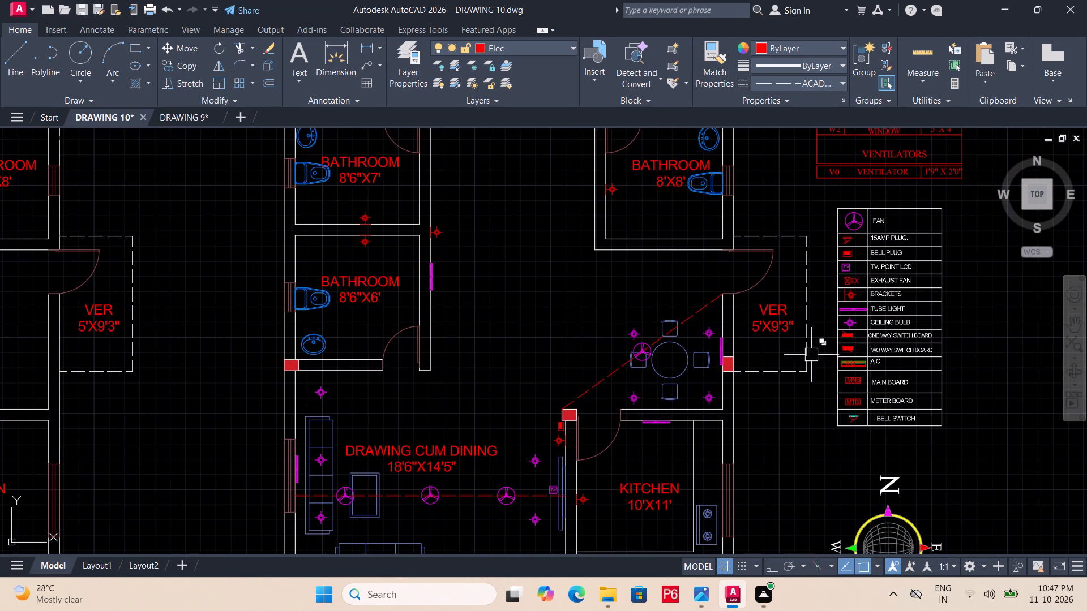
{"action": "middle_click_drag", "start_coordinate": [611, 352], "coordinate": [602, 458]}
{"action": "left_click", "coordinate": [623, 442]}
{"action": "type", "text": "CO"}
{"action": "key", "text": "space"}
{"action": "left_click", "coordinate": [622, 442]}
{"action": "middle_click_drag", "start_coordinate": [426, 356], "coordinate": [654, 561]}
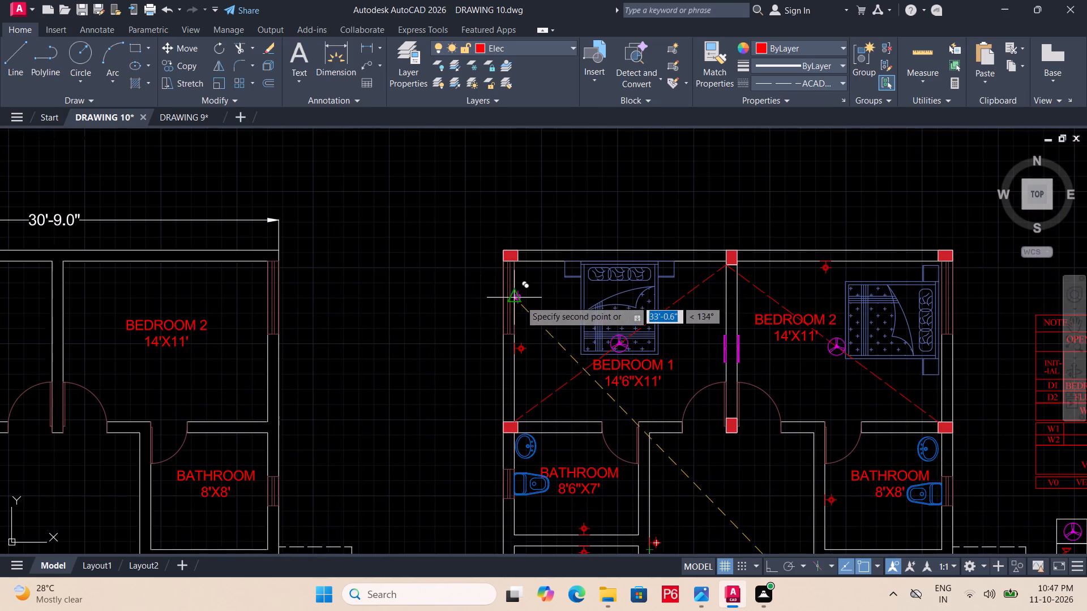
{"action": "left_click", "coordinate": [545, 292]}
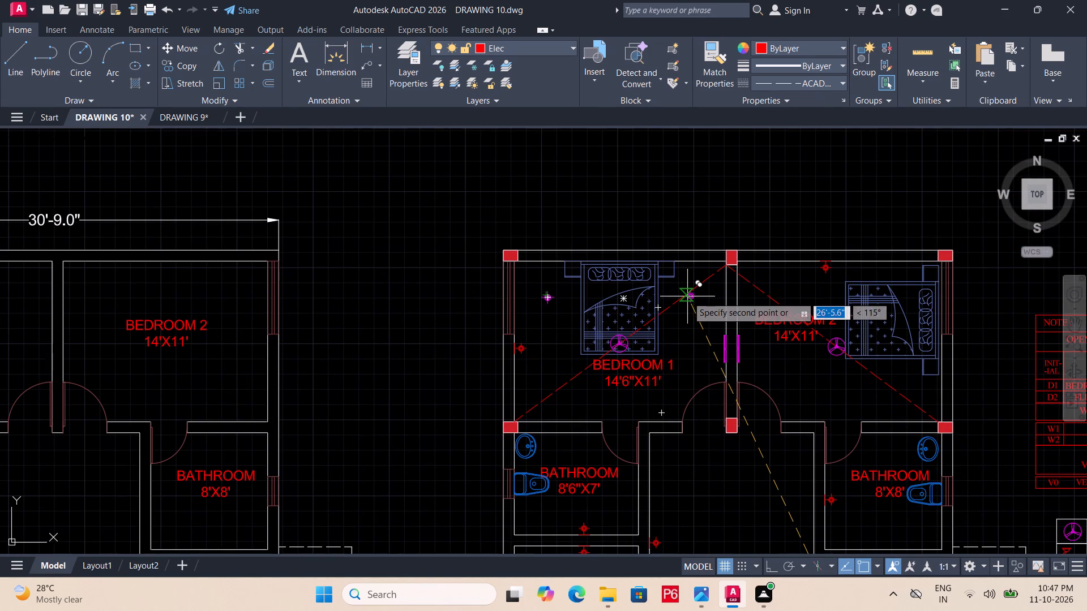
{"action": "left_click", "coordinate": [687, 296]}
{"action": "left_click", "coordinate": [691, 388]}
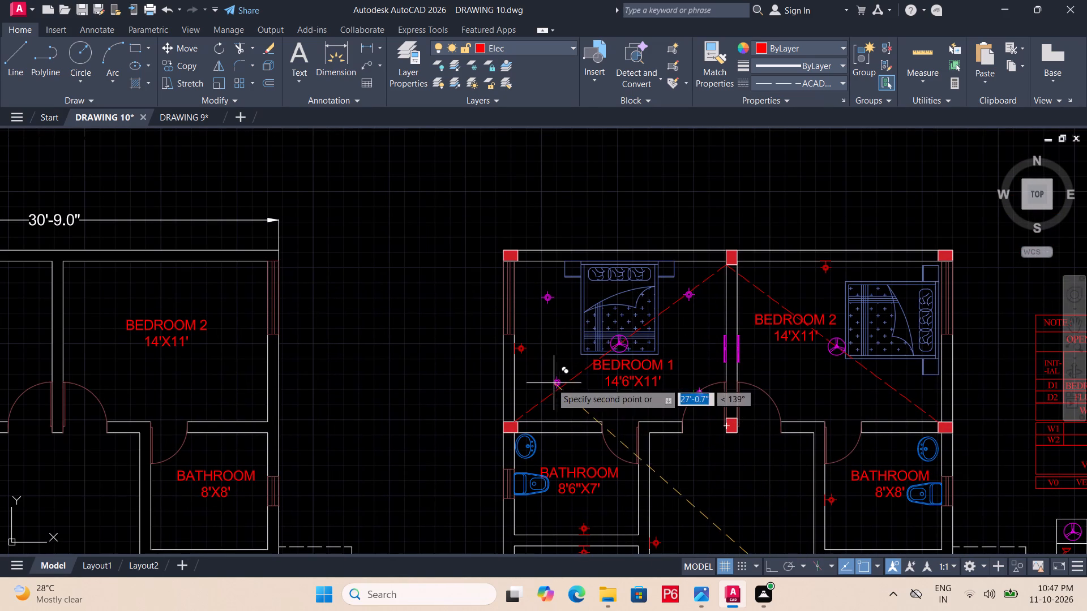
{"action": "left_click", "coordinate": [553, 393]}
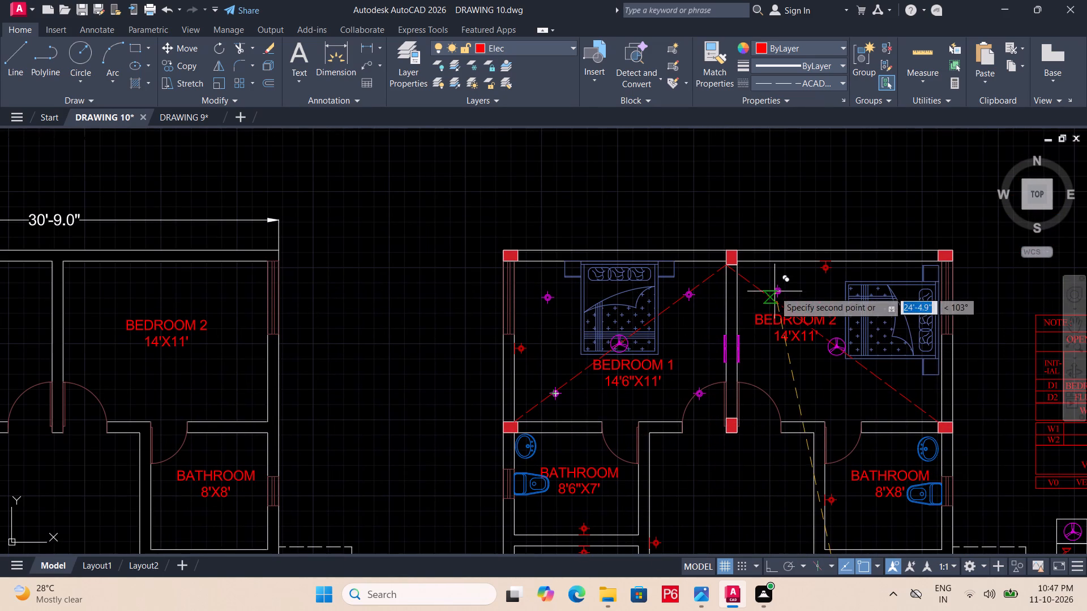
Place four more ceiling bulb copies in Bedroom 2, one toward each corner, including one over the bed and one by the door.
{"action": "left_click", "coordinate": [774, 291]}
{"action": "left_click", "coordinate": [909, 291]}
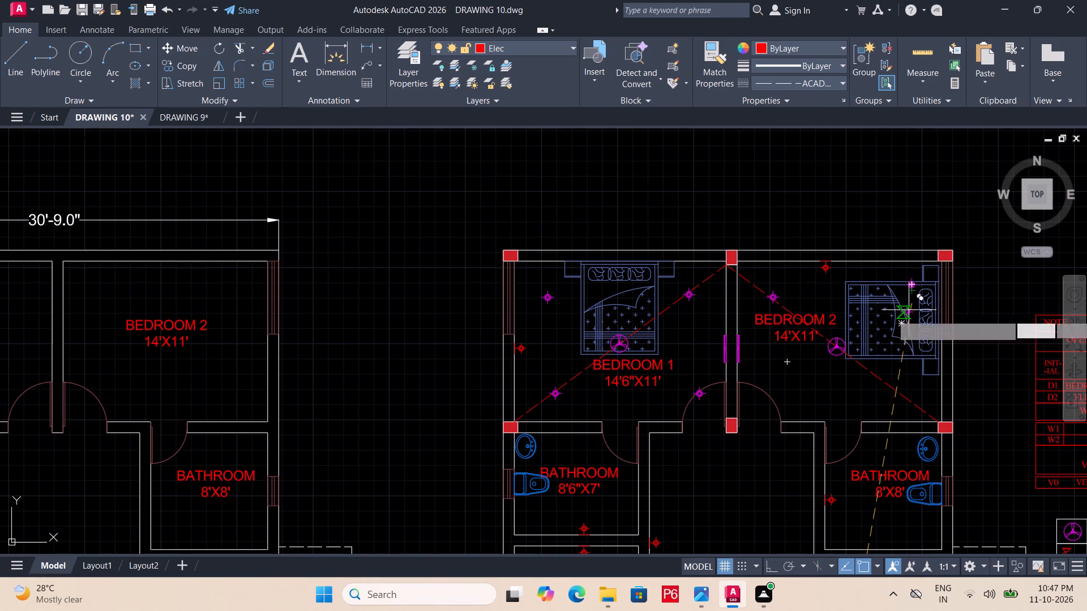
{"action": "left_click", "coordinate": [909, 394]}
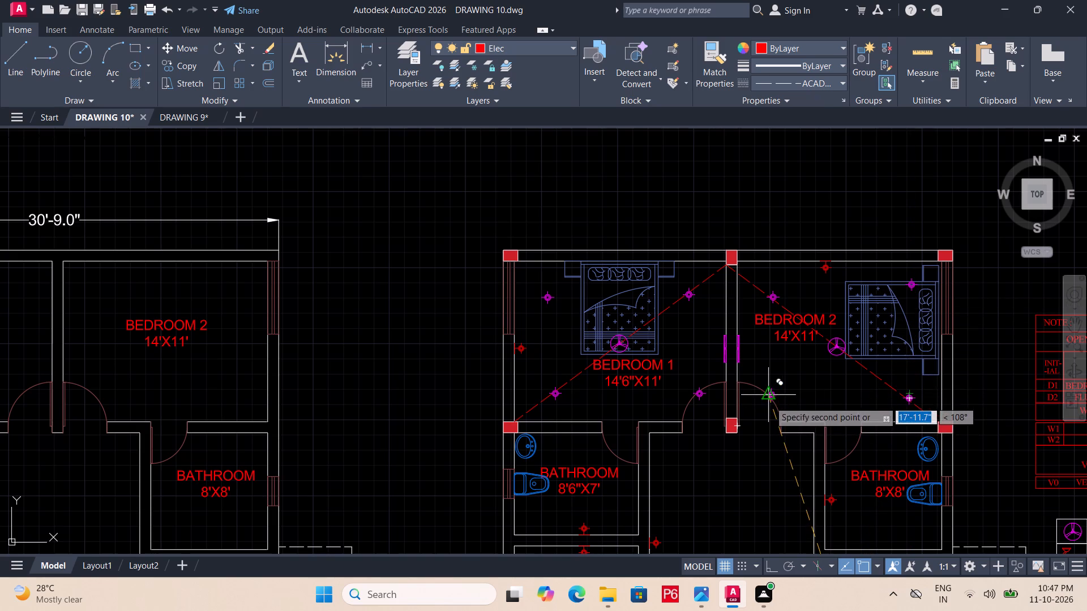
{"action": "left_click", "coordinate": [773, 401]}
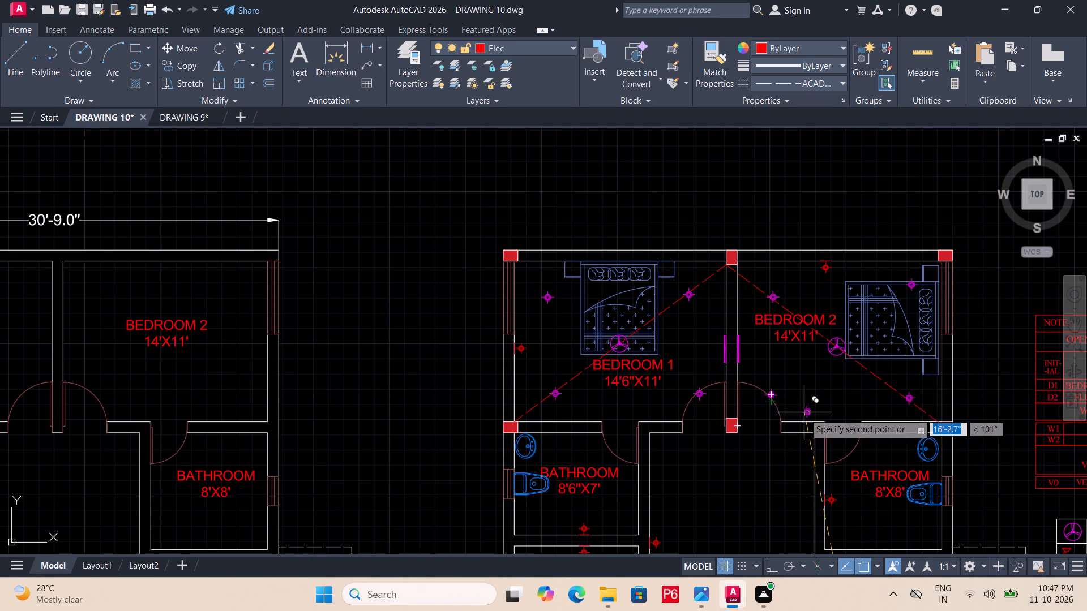
Save the drawing.
{"action": "scroll", "coordinate": [803, 413], "scroll_direction": "down", "scroll_amount": 1}
{"action": "middle_click_drag", "start_coordinate": [780, 397], "coordinate": [724, 377]}
{"action": "key", "text": "ctrl+s"}
{"action": "key", "text": "ctrl+s"}
{"action": "key", "text": "ctrl+s"}
{"action": "middle_click_drag", "start_coordinate": [709, 382], "coordinate": [670, 286]}
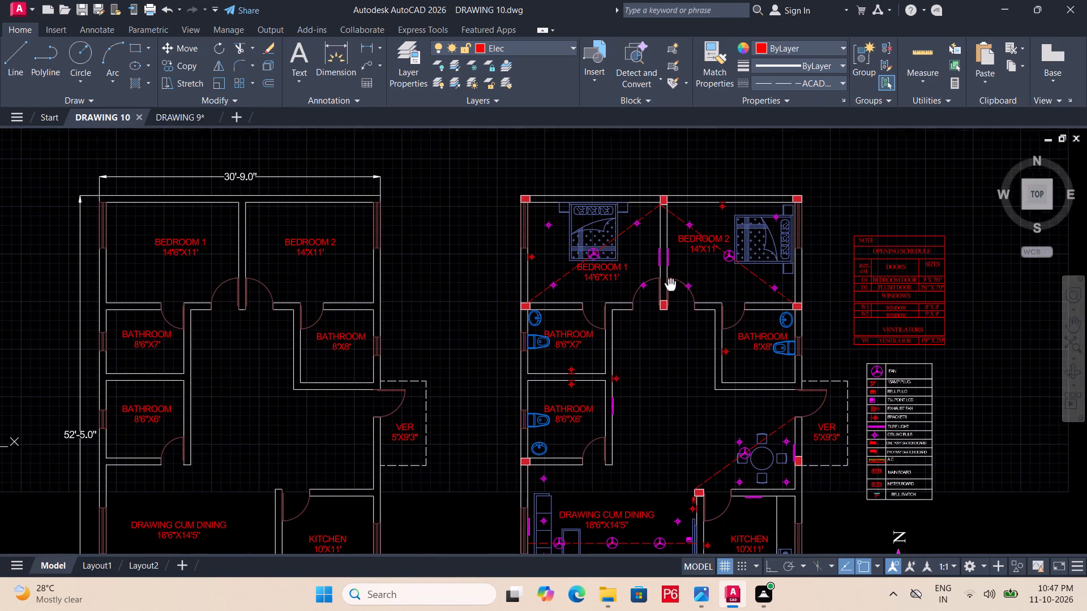
{"action": "middle_click_drag", "start_coordinate": [670, 286], "coordinate": [670, 285]}
{"action": "key", "text": "ctrl+s"}
{"action": "key", "text": "ctrl+s"}
{"action": "key", "text": "ctrl+s"}
Copy the legend's two way switch board into Bedroom 1, against the outer wall at the bedside table nearer Bedroom 2.
{"action": "middle_click_drag", "start_coordinate": [723, 336], "coordinate": [723, 256]}
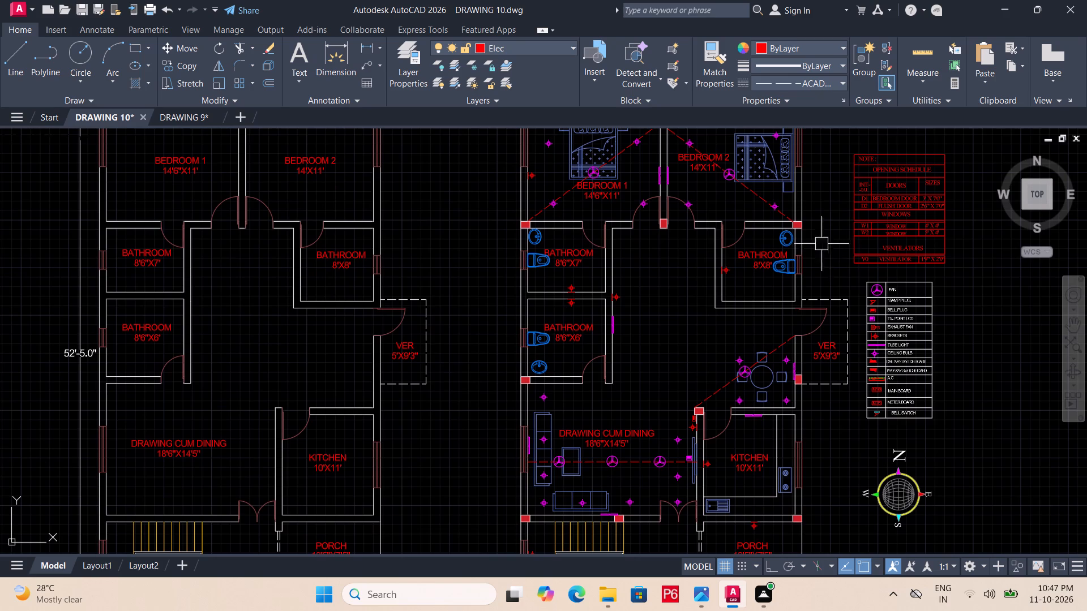
{"action": "scroll", "coordinate": [865, 347], "scroll_direction": "up", "scroll_amount": 2}
{"action": "middle_click_drag", "start_coordinate": [872, 403], "coordinate": [874, 341]}
{"action": "scroll", "coordinate": [874, 349], "scroll_direction": "up", "scroll_amount": 2}
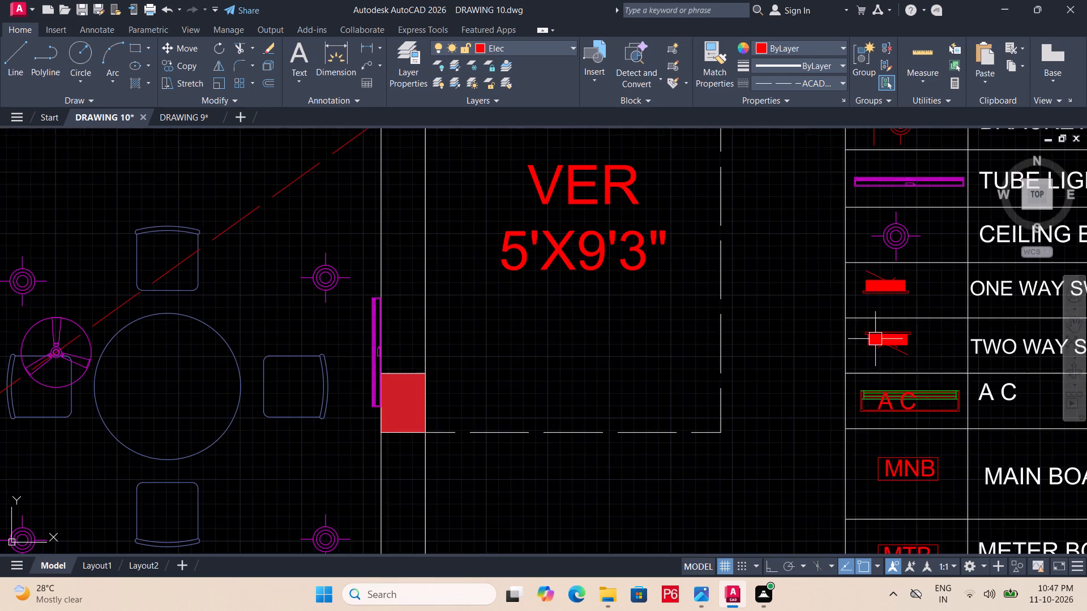
{"action": "scroll", "coordinate": [911, 322], "scroll_direction": "down", "scroll_amount": 1}
{"action": "middle_click_drag", "start_coordinate": [885, 316], "coordinate": [793, 326]}
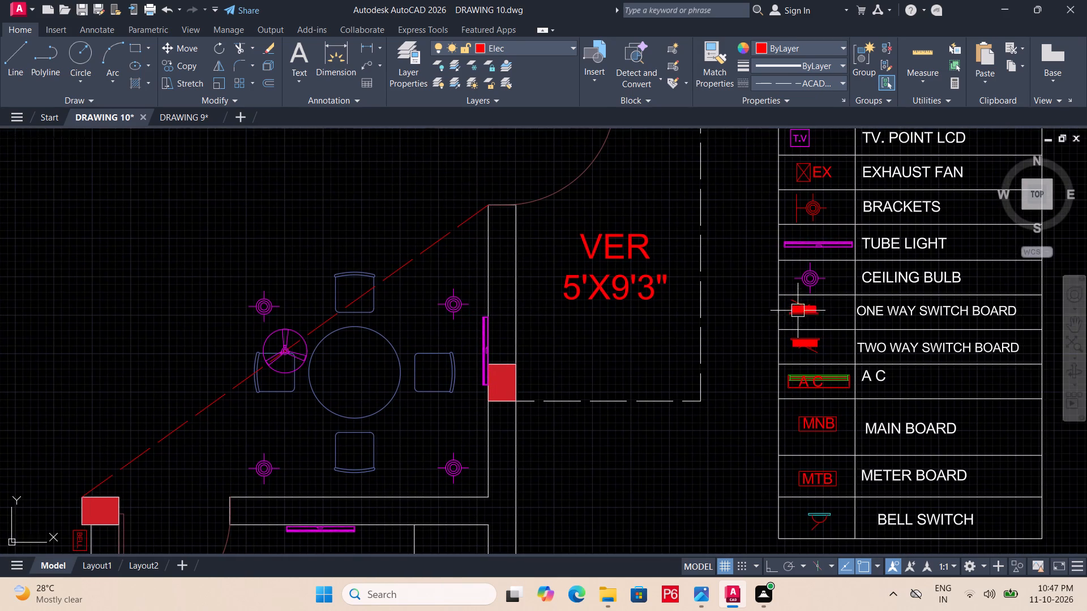
{"action": "scroll", "coordinate": [798, 311], "scroll_direction": "up", "scroll_amount": 2}
{"action": "left_click", "coordinate": [765, 365]}
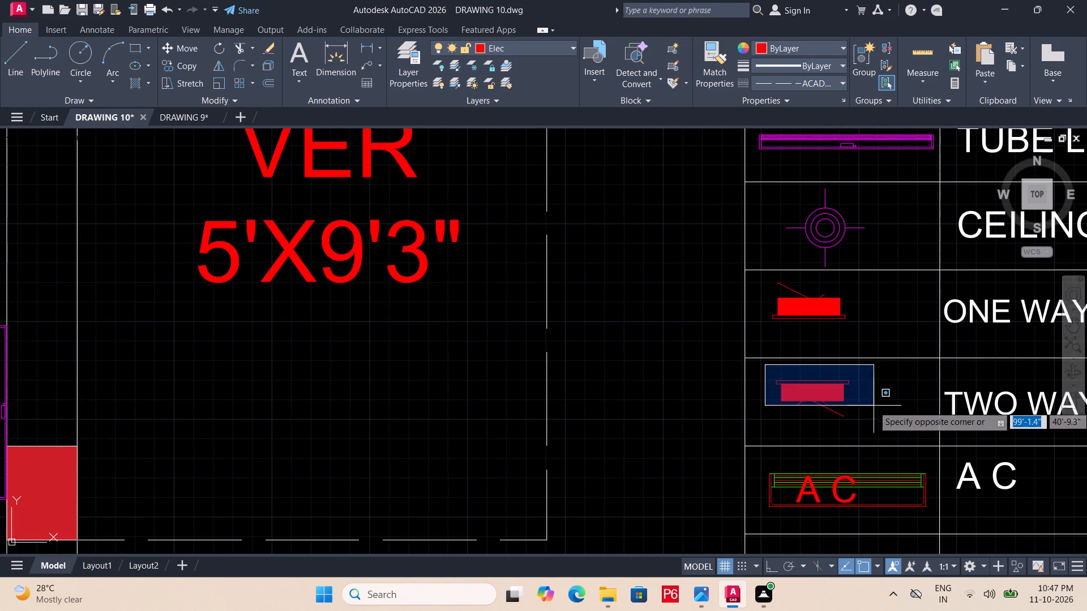
{"action": "left_click", "coordinate": [886, 427]}
{"action": "type", "text": "CO"}
{"action": "key", "text": "space"}
{"action": "left_click", "coordinate": [824, 396]}
{"action": "scroll", "coordinate": [599, 348], "scroll_direction": "down", "scroll_amount": 3}
{"action": "scroll", "coordinate": [811, 349], "scroll_direction": "down", "scroll_amount": 2}
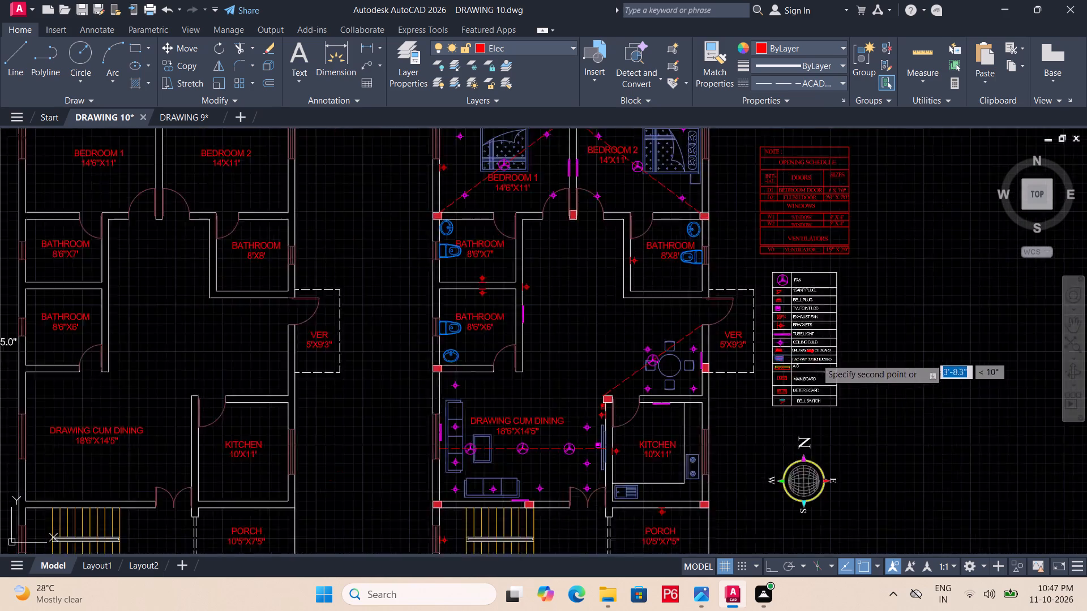
{"action": "scroll", "coordinate": [817, 359], "scroll_direction": "down", "scroll_amount": 1}
{"action": "scroll", "coordinate": [624, 290], "scroll_direction": "up", "scroll_amount": 2}
{"action": "scroll", "coordinate": [649, 213], "scroll_direction": "up", "scroll_amount": 2}
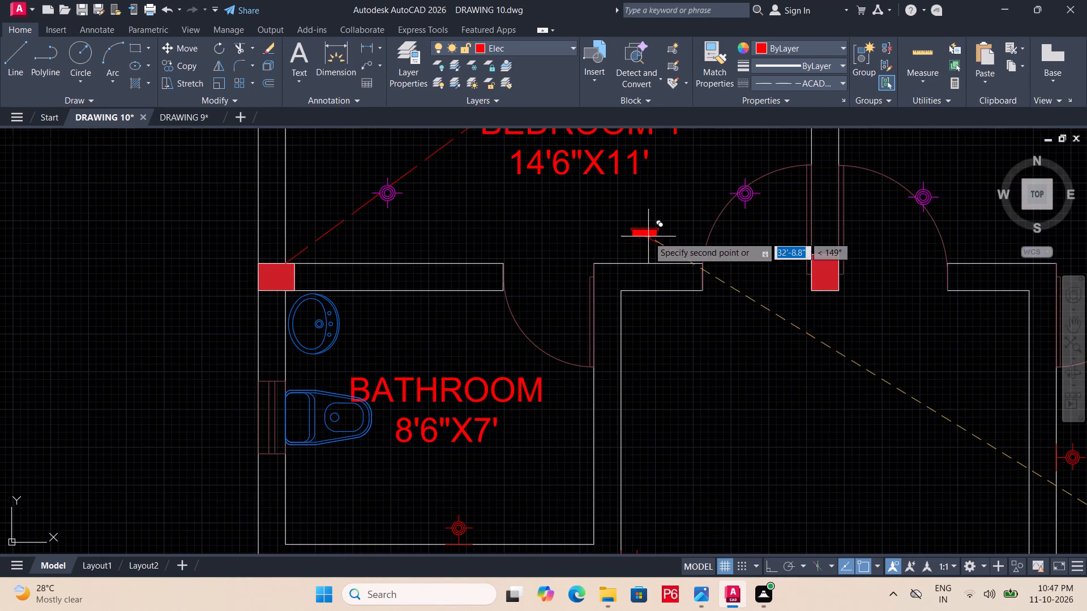
{"action": "middle_click_drag", "start_coordinate": [654, 267], "coordinate": [676, 461]}
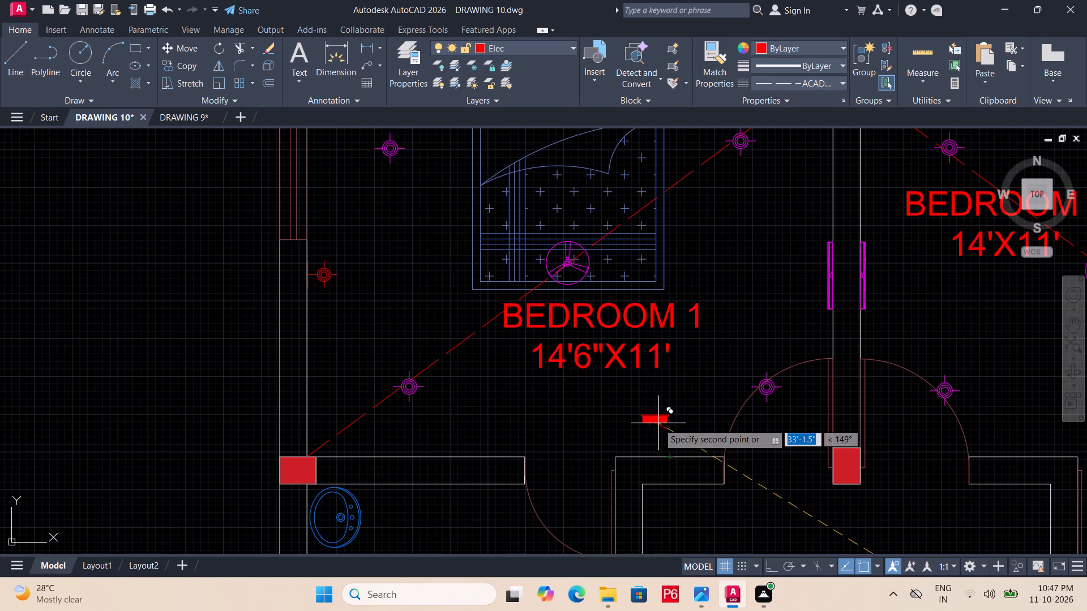
{"action": "middle_click_drag", "start_coordinate": [712, 277], "coordinate": [716, 503]}
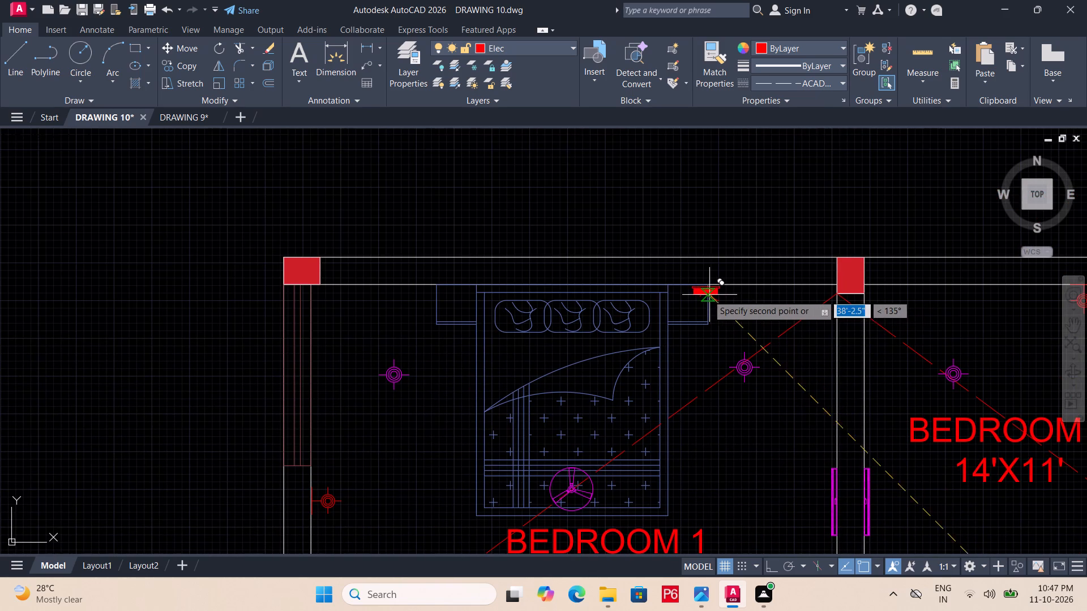
{"action": "left_click", "coordinate": [693, 293]}
Place another two way switch board copy against the same wall, at Bedroom 1's bedside table on the window side.
{"action": "middle_click_drag", "start_coordinate": [662, 399], "coordinate": [675, 375]}
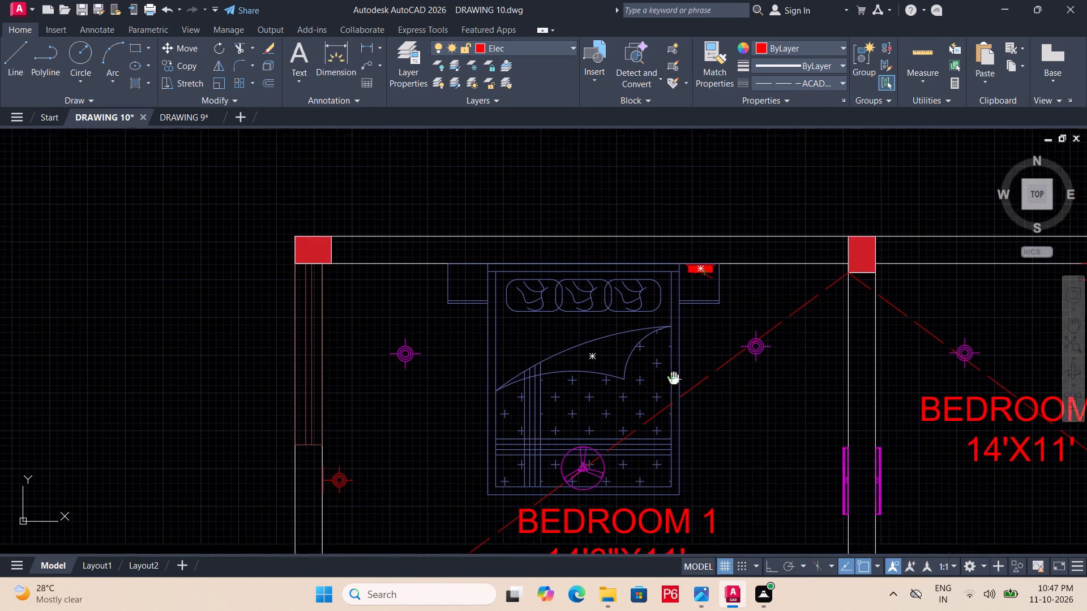
{"action": "middle_click_drag", "start_coordinate": [675, 375], "coordinate": [658, 285]}
{"action": "middle_click_drag", "start_coordinate": [444, 195], "coordinate": [572, 338]}
{"action": "scroll", "coordinate": [576, 326], "scroll_direction": "up", "scroll_amount": 1}
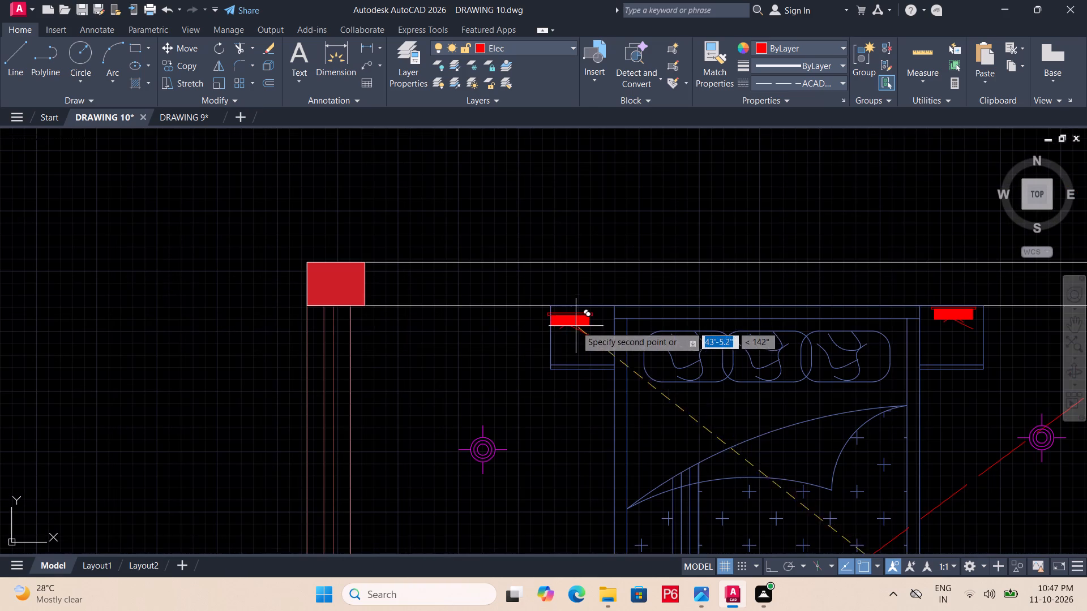
{"action": "left_click", "coordinate": [590, 318]}
Place a two way switch board copy in the empty space outside Bedroom 2's window wall.
{"action": "middle_click_drag", "start_coordinate": [546, 359], "coordinate": [302, 318]}
{"action": "scroll", "coordinate": [532, 343], "scroll_direction": "down", "scroll_amount": 1}
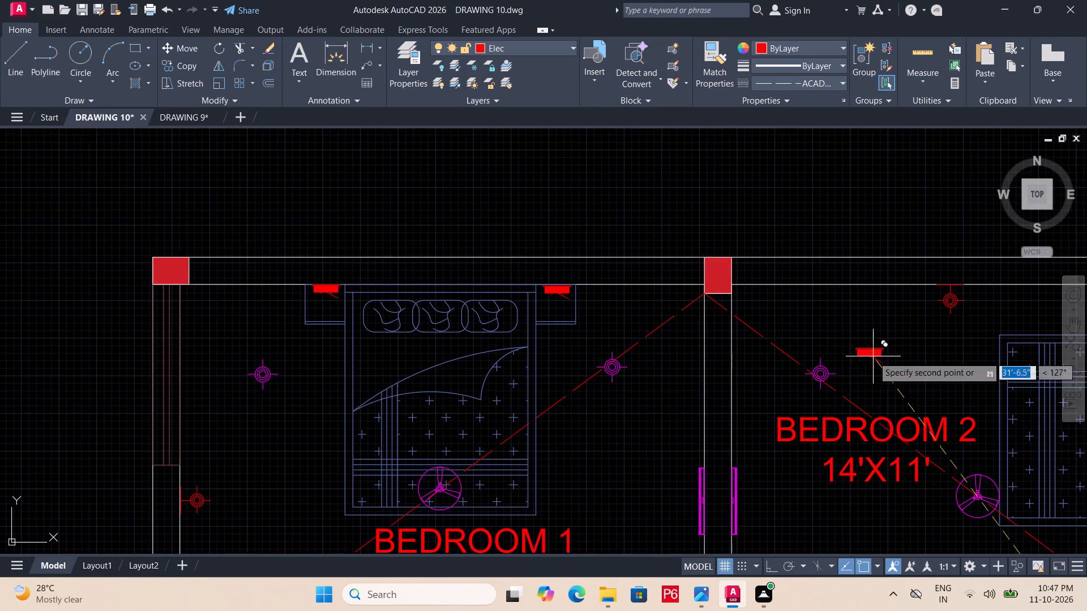
{"action": "middle_click_drag", "start_coordinate": [887, 356], "coordinate": [513, 288]}
{"action": "left_click", "coordinate": [945, 359]}
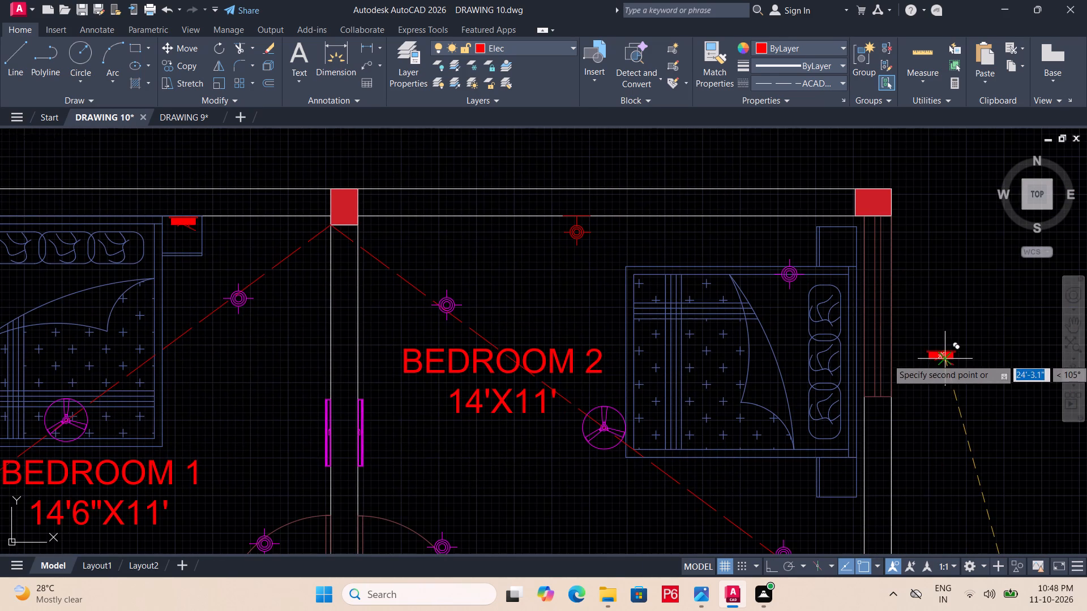
{"action": "key", "text": "Escape"}
With Ortho on, rotate the switch board copy outside Bedroom 2 by 90° clockwise so its backplate parallels the window wall.
{"action": "left_click", "coordinate": [917, 342]}
{"action": "left_click", "coordinate": [991, 405]}
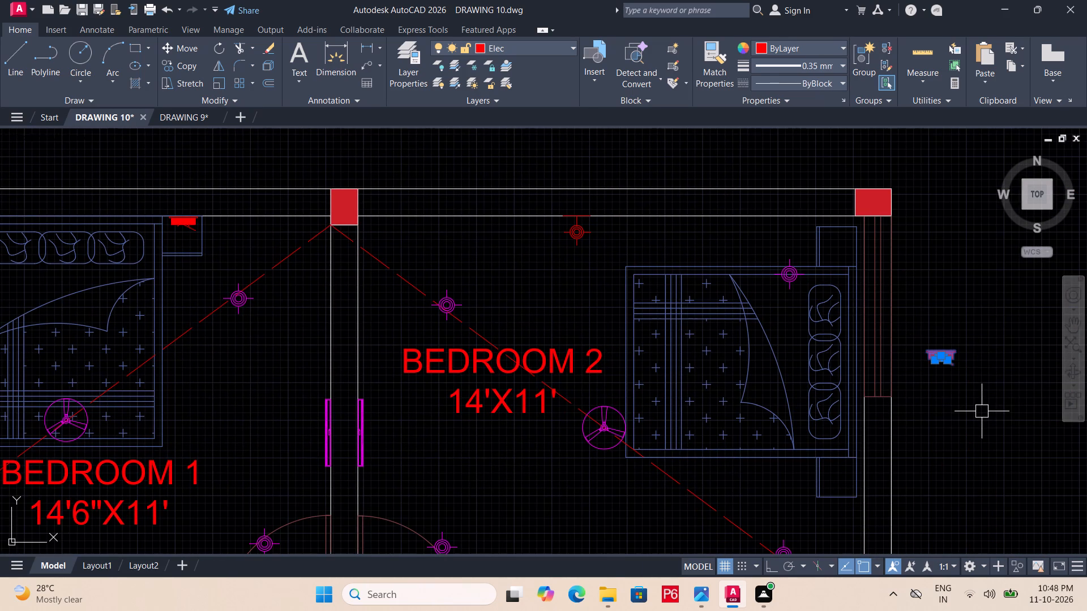
{"action": "type", "text": "RO"}
{"action": "key", "text": "space"}
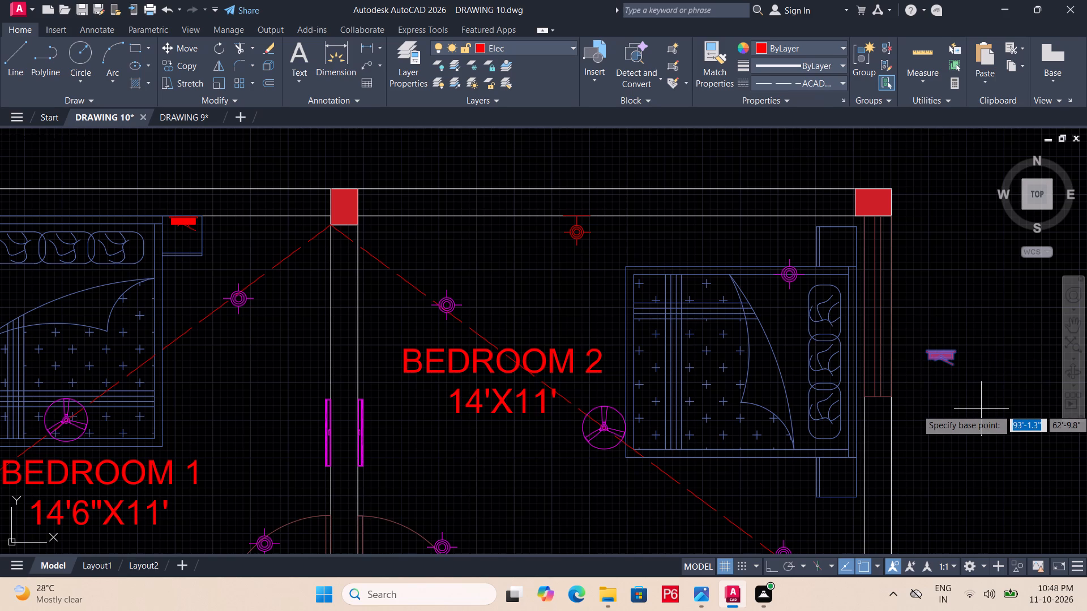
{"action": "left_click", "coordinate": [957, 352]}
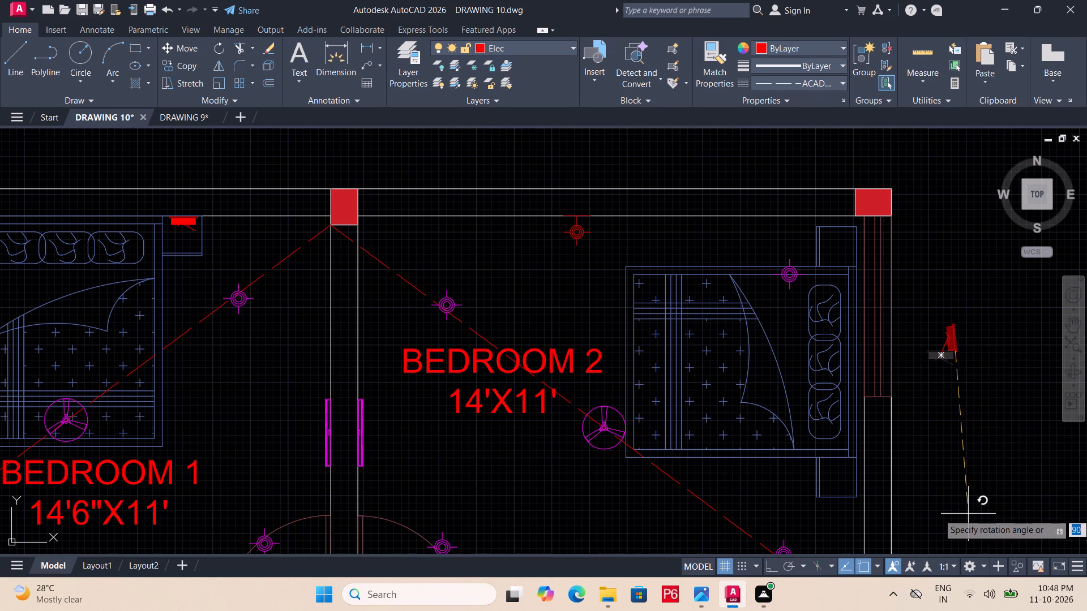
{"action": "key", "text": "F8"}
{"action": "left_click", "coordinate": [953, 468]}
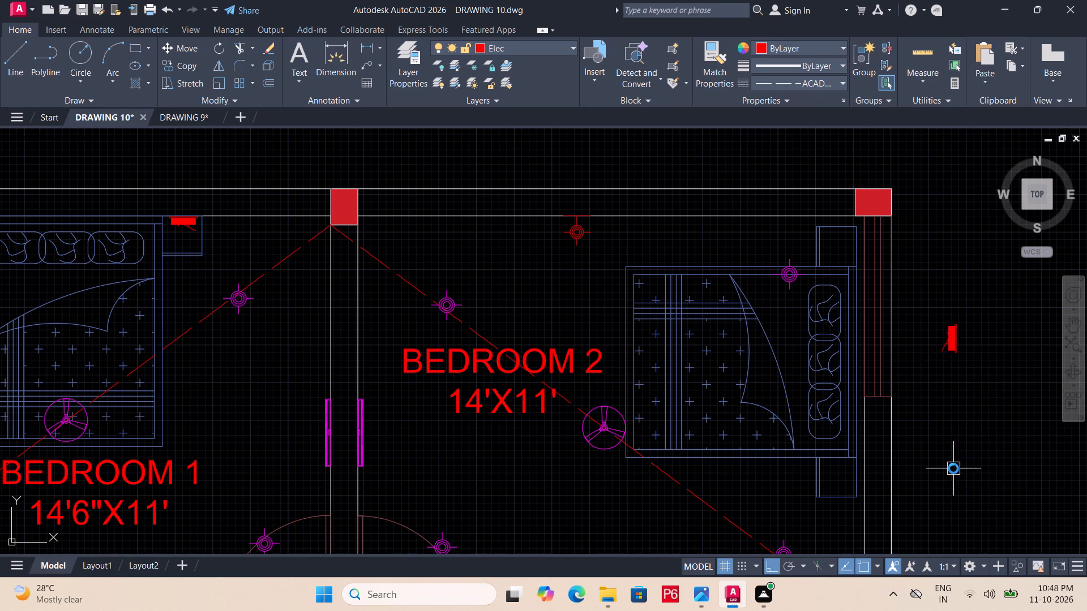
Copy the rotated two way switch board from outside Bedroom 2 to the bedside table at the room's outer corner column.
{"action": "key", "text": "Escape"}
{"action": "left_click_drag", "start_coordinate": [931, 307], "coordinate": [937, 321]}
{"action": "left_click", "coordinate": [990, 401]}
{"action": "type", "text": "CO"}
{"action": "key", "text": "space"}
{"action": "scroll", "coordinate": [947, 320], "scroll_direction": "up", "scroll_amount": 2}
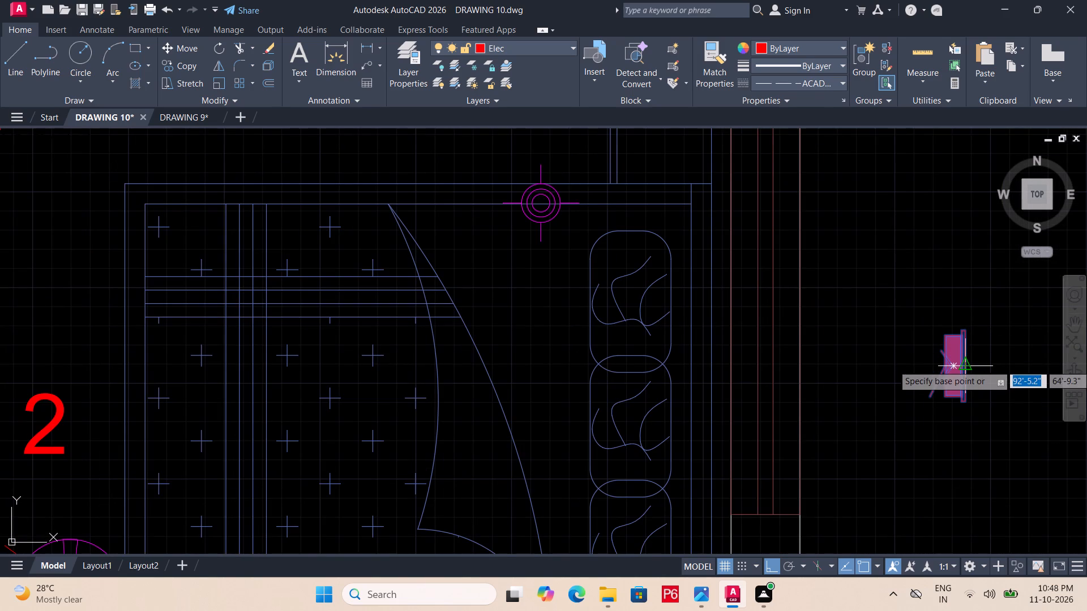
{"action": "left_click", "coordinate": [967, 365]}
{"action": "middle_click_drag", "start_coordinate": [798, 306], "coordinate": [818, 332]}
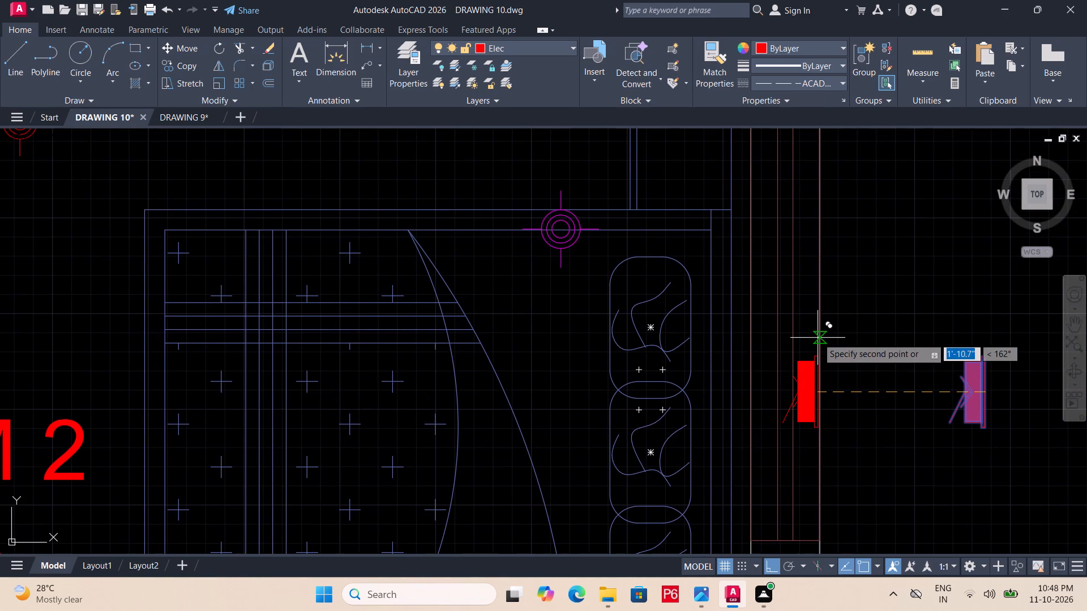
{"action": "key", "text": "F8"}
{"action": "middle_click_drag", "start_coordinate": [784, 218], "coordinate": [805, 343]}
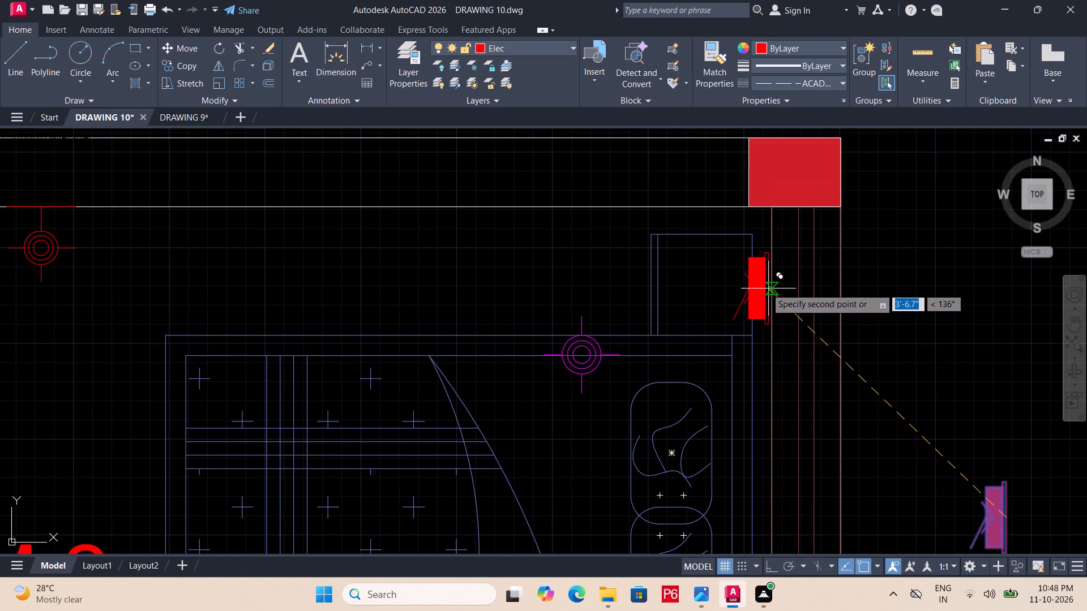
{"action": "left_click", "coordinate": [752, 286]}
Place another two way switch board copy at Bedroom 2's bedside table on the bathroom side and save the drawing.
{"action": "middle_click_drag", "start_coordinate": [782, 433], "coordinate": [781, 251]}
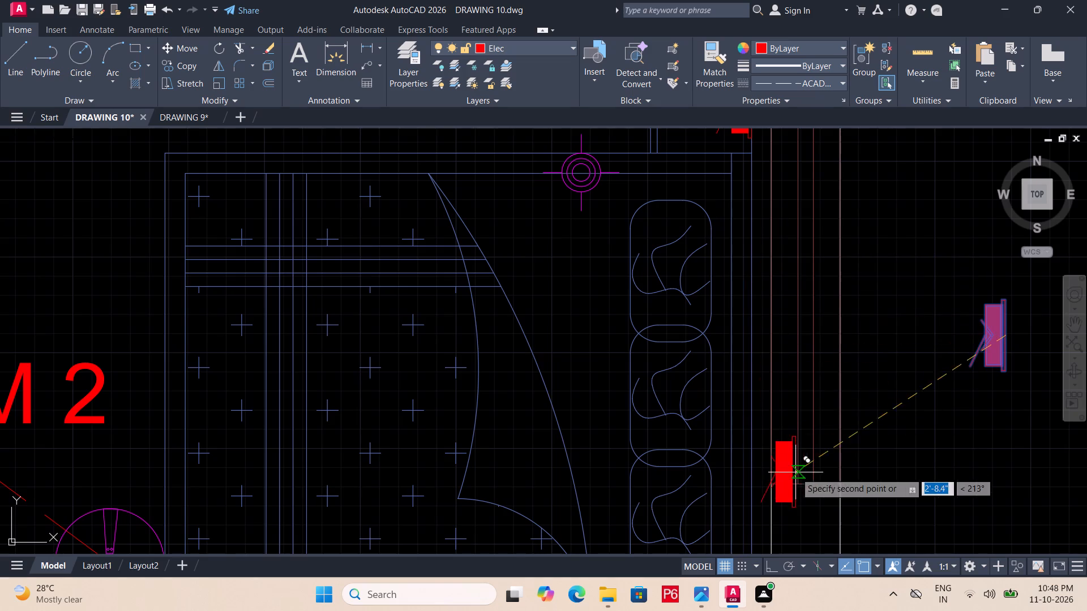
{"action": "middle_click_drag", "start_coordinate": [799, 456], "coordinate": [808, 238]}
{"action": "left_click", "coordinate": [760, 467]}
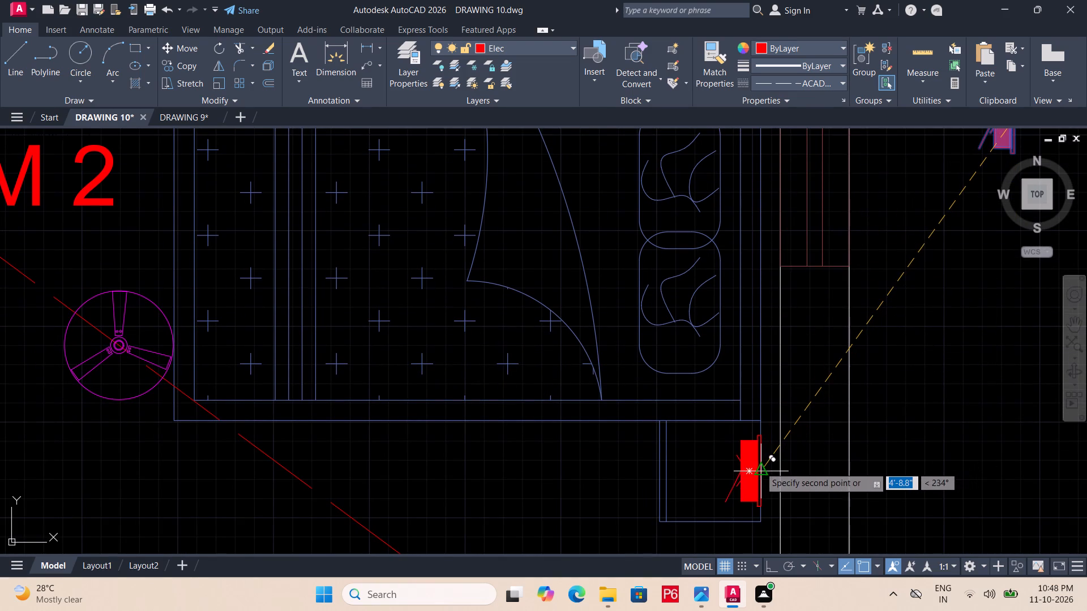
{"action": "scroll", "coordinate": [803, 428], "scroll_direction": "down", "scroll_amount": 2}
{"action": "key", "text": "Escape"}
{"action": "key", "text": "ctrl+s"}
{"action": "key", "text": "ctrl+s"}
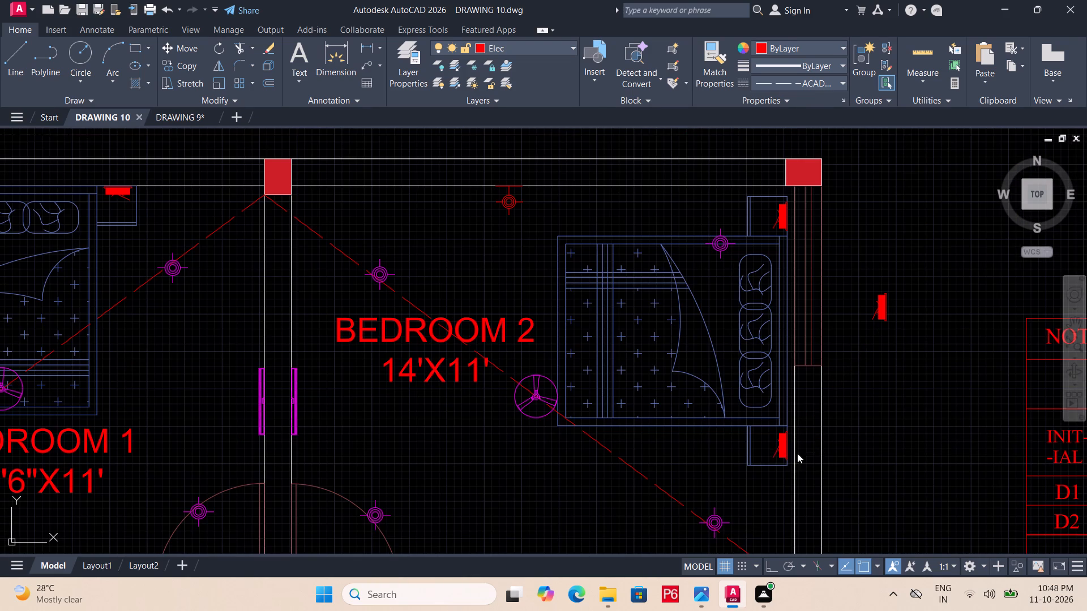
Delete the spare two way switch board left in the empty space outside Bedroom 2's window wall.
{"action": "left_click", "coordinate": [861, 270]}
{"action": "left_click", "coordinate": [905, 375]}
{"action": "key", "text": "Delete"}
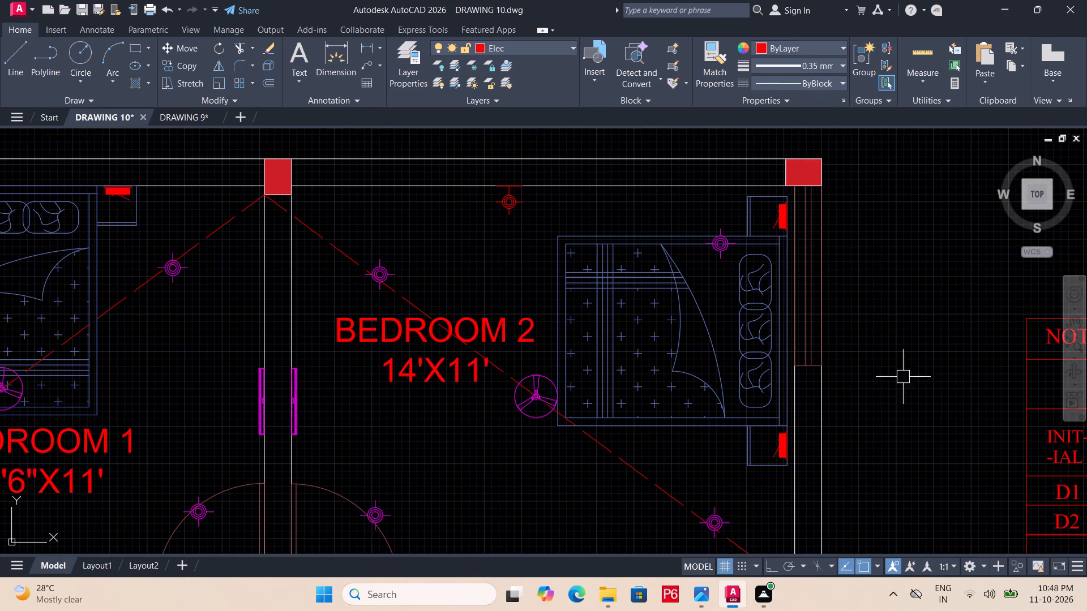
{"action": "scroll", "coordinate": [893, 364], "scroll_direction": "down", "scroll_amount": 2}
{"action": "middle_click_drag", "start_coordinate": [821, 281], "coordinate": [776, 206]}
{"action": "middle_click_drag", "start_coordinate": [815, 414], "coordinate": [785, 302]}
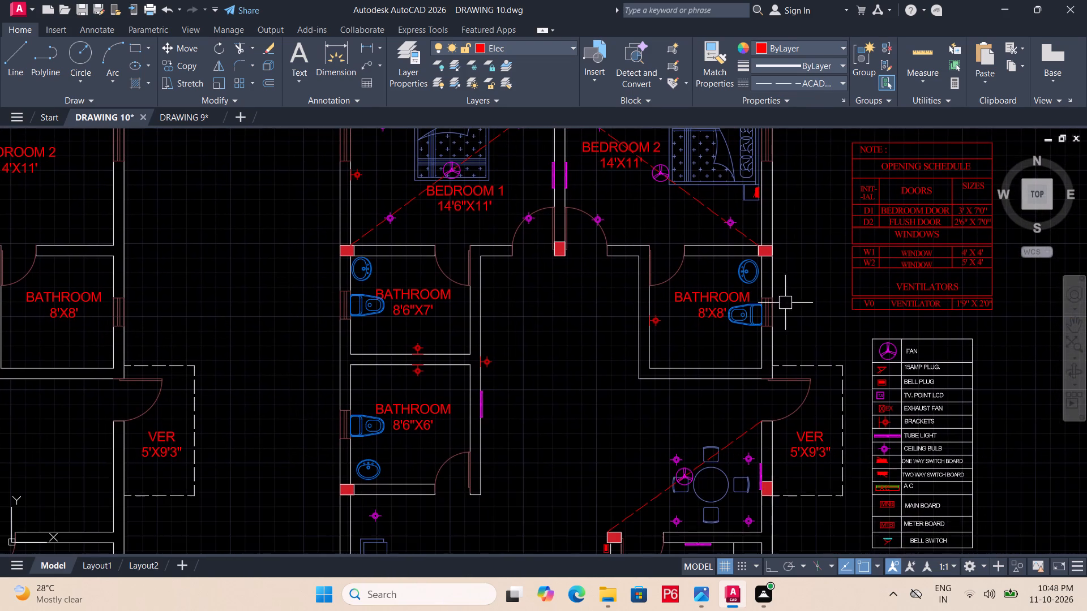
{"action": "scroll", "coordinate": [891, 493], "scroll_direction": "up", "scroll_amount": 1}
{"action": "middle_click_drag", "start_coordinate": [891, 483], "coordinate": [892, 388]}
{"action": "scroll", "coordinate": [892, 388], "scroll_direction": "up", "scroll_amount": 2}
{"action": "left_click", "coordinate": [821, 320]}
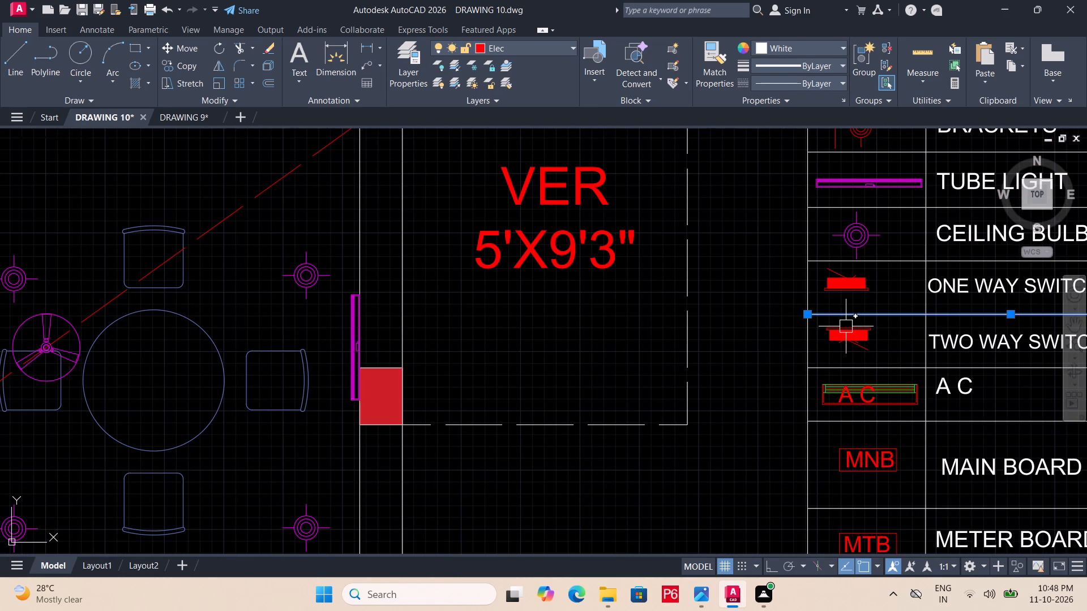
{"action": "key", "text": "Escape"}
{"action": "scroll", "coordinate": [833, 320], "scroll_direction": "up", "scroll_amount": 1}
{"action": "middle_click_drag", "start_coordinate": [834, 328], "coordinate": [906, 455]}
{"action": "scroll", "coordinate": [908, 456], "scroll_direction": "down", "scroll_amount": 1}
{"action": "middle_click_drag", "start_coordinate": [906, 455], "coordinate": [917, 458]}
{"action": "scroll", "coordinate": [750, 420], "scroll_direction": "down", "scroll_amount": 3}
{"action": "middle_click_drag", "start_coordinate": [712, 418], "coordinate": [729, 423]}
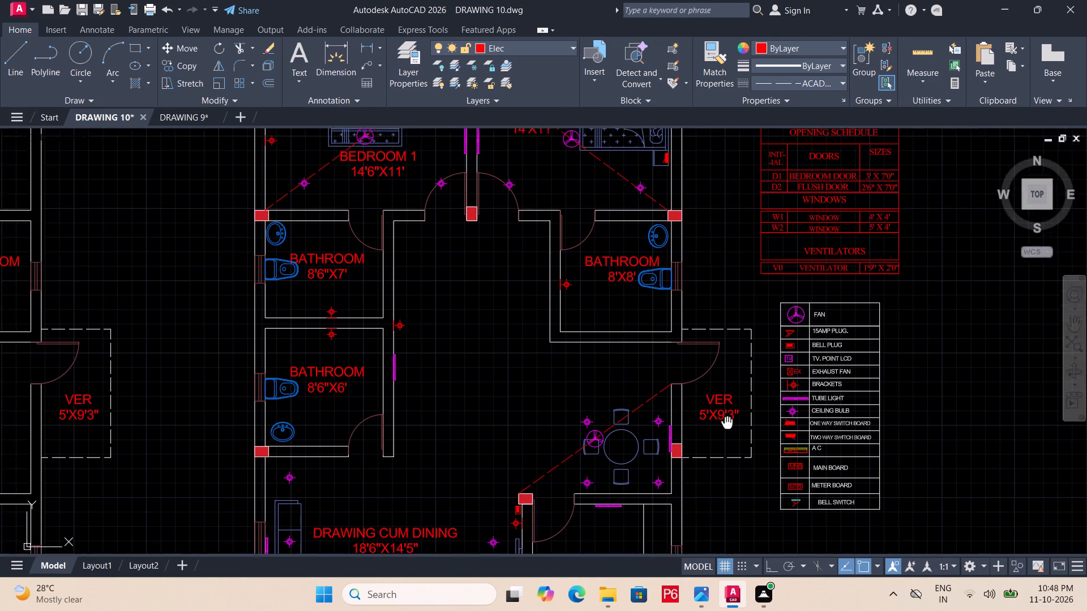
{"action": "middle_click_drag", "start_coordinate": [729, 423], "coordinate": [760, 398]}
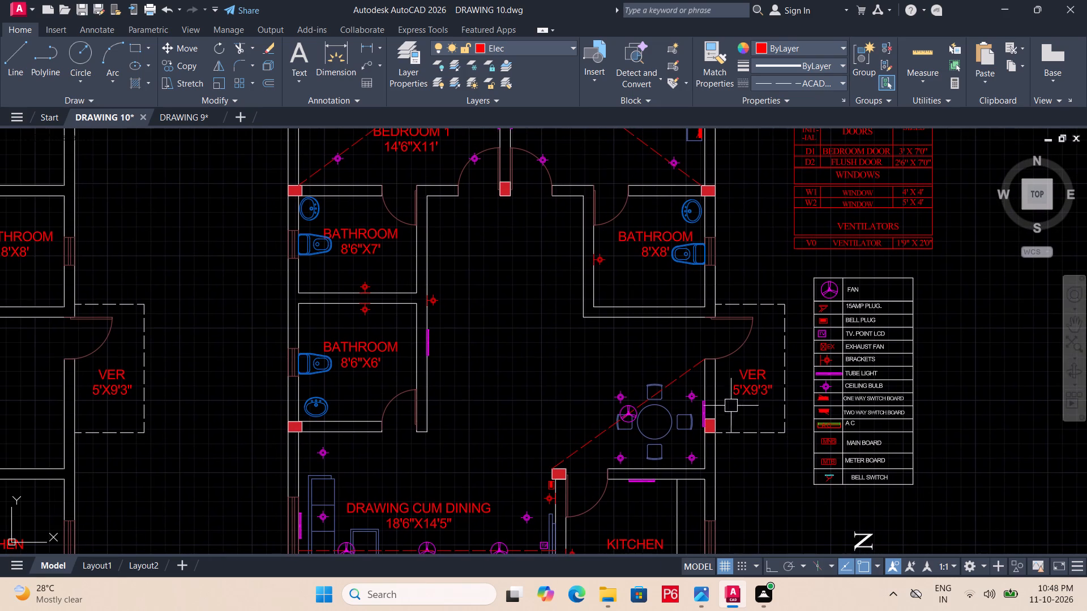
Copy Bedroom 2's bathroom-side bedside switch board straight down to the dining area's outer wall, between the verandah door and the tube light.
{"action": "middle_click_drag", "start_coordinate": [714, 334], "coordinate": [718, 442]}
{"action": "scroll", "coordinate": [685, 226], "scroll_direction": "up", "scroll_amount": 4}
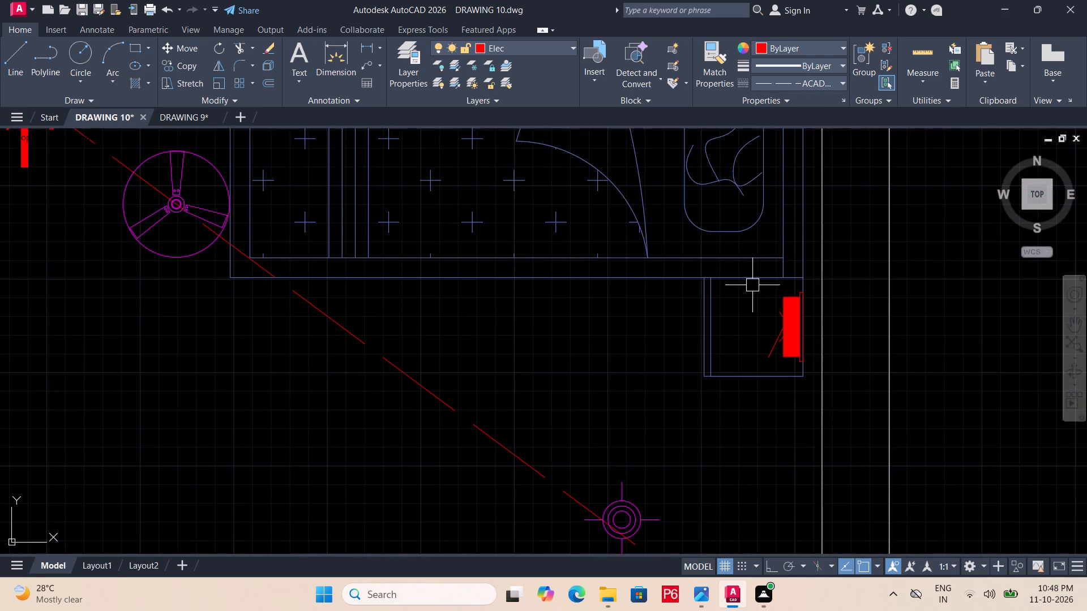
{"action": "scroll", "coordinate": [752, 286], "scroll_direction": "up", "scroll_amount": 2}
{"action": "double_click", "coordinate": [754, 288]}
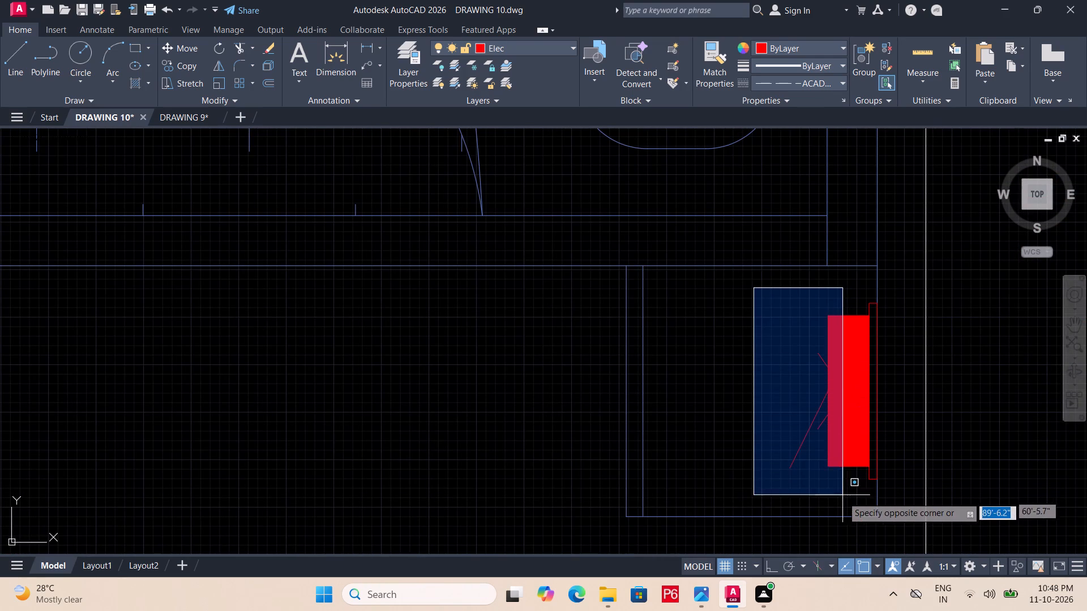
{"action": "left_click_drag", "start_coordinate": [846, 492], "coordinate": [845, 479]}
{"action": "left_click", "coordinate": [850, 306]}
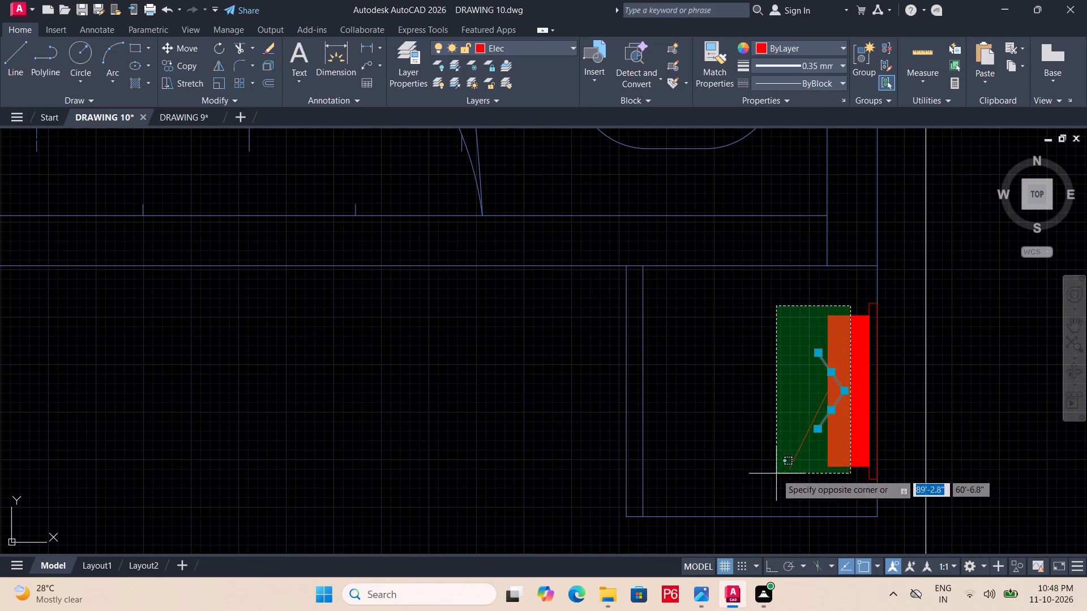
{"action": "left_click", "coordinate": [776, 474]}
{"action": "middle_click_drag", "start_coordinate": [817, 401], "coordinate": [799, 343]}
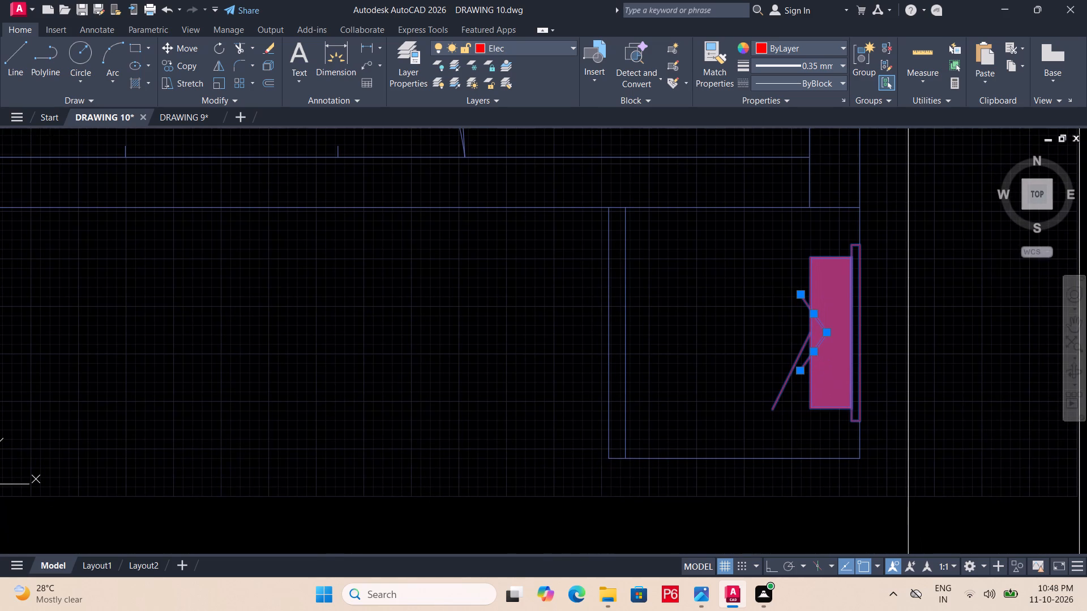
{"action": "type", "text": "CO"}
{"action": "key", "text": "space"}
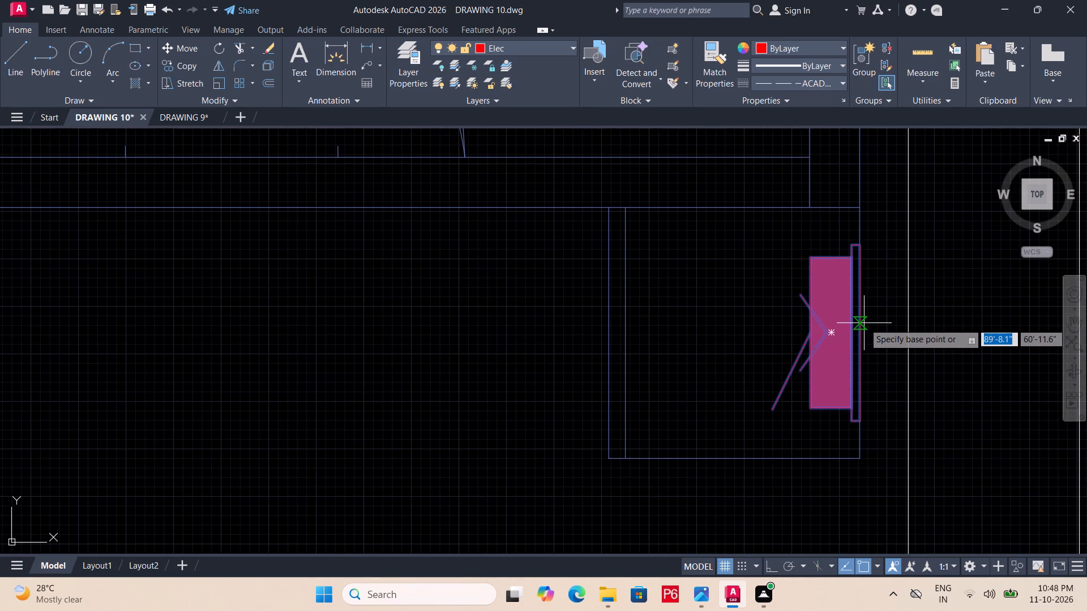
{"action": "left_click", "coordinate": [860, 312]}
{"action": "middle_click_drag", "start_coordinate": [827, 321], "coordinate": [822, 154]}
{"action": "scroll", "coordinate": [825, 256], "scroll_direction": "down", "scroll_amount": 1}
{"action": "scroll", "coordinate": [806, 124], "scroll_direction": "down", "scroll_amount": 3}
{"action": "scroll", "coordinate": [828, 237], "scroll_direction": "down", "scroll_amount": 2}
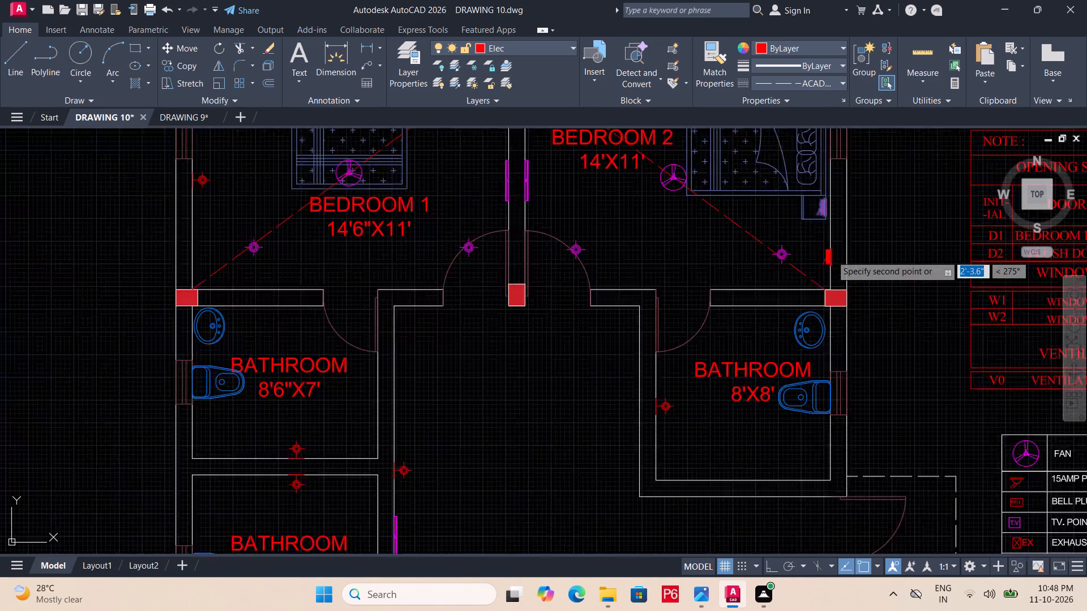
{"action": "scroll", "coordinate": [831, 255], "scroll_direction": "down", "scroll_amount": 2}
{"action": "key", "text": "F8"}
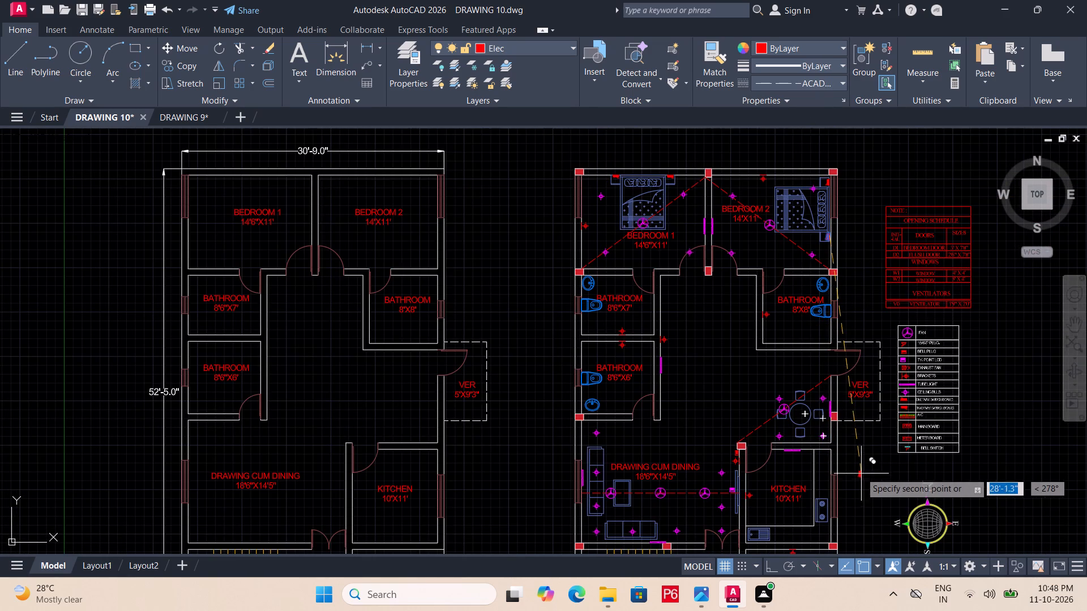
{"action": "middle_click_drag", "start_coordinate": [842, 444], "coordinate": [799, 422]}
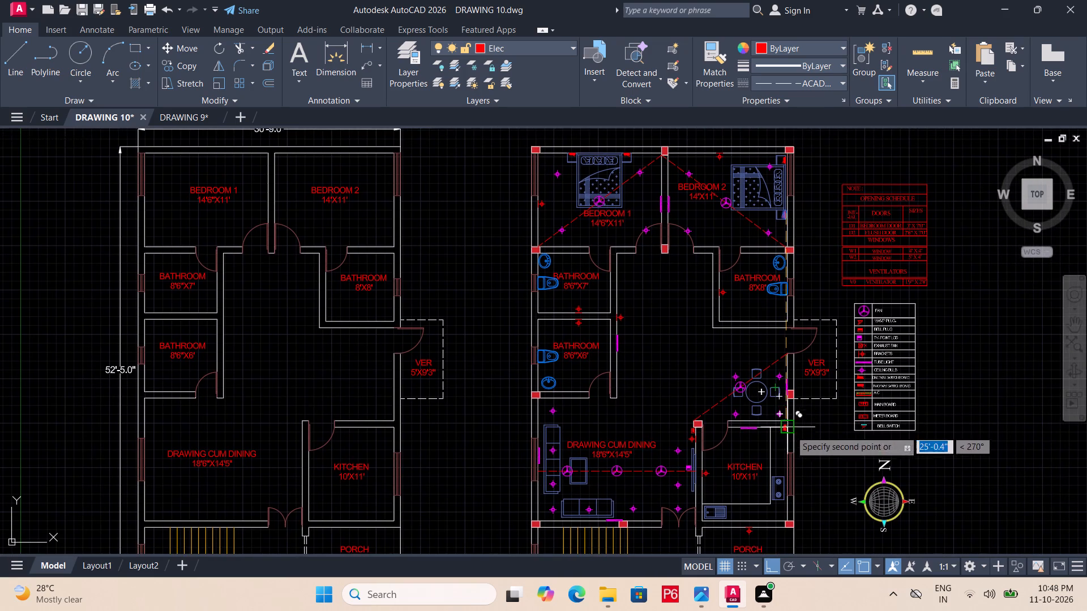
{"action": "scroll", "coordinate": [782, 468], "scroll_direction": "up", "scroll_amount": 2}
{"action": "scroll", "coordinate": [790, 420], "scroll_direction": "up", "scroll_amount": 1}
{"action": "middle_click_drag", "start_coordinate": [796, 300], "coordinate": [819, 539]}
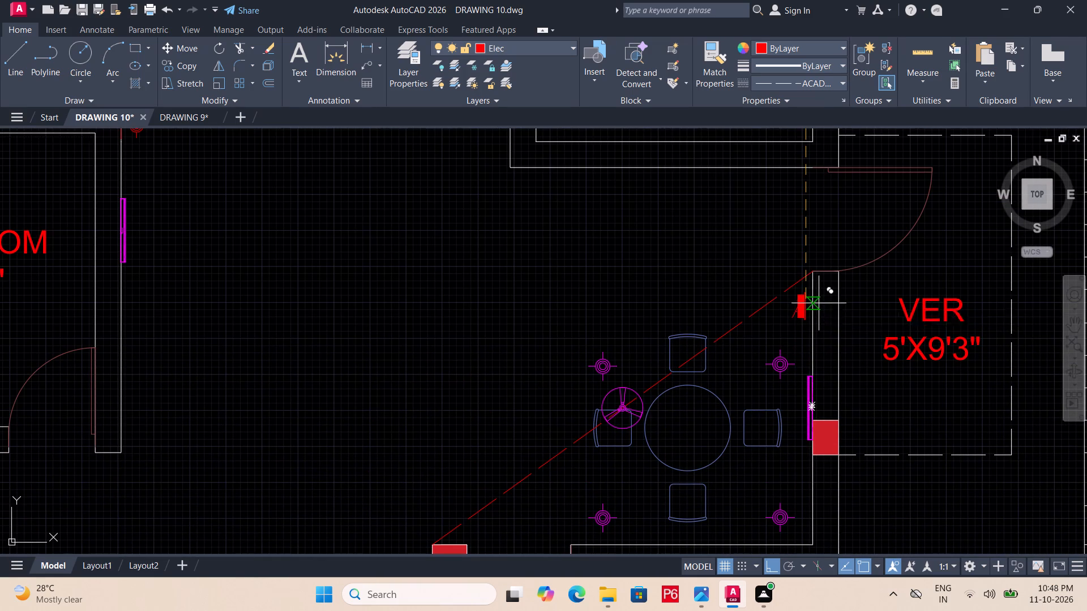
{"action": "left_click", "coordinate": [819, 303]}
Save the drawing.
{"action": "middle_click_drag", "start_coordinate": [810, 429], "coordinate": [838, 197]}
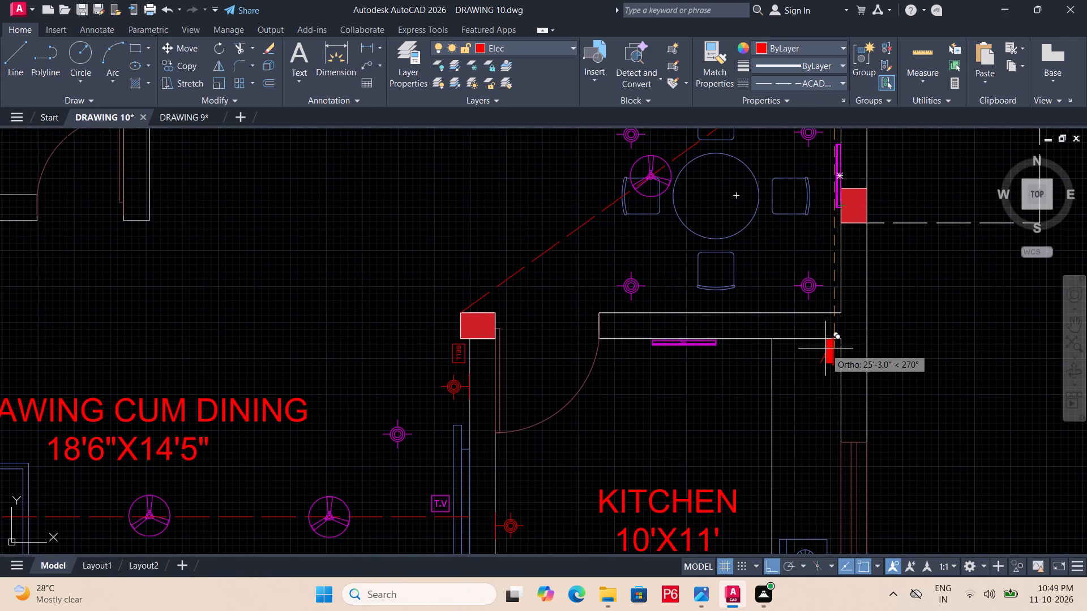
{"action": "middle_click_drag", "start_coordinate": [804, 377], "coordinate": [845, 253]}
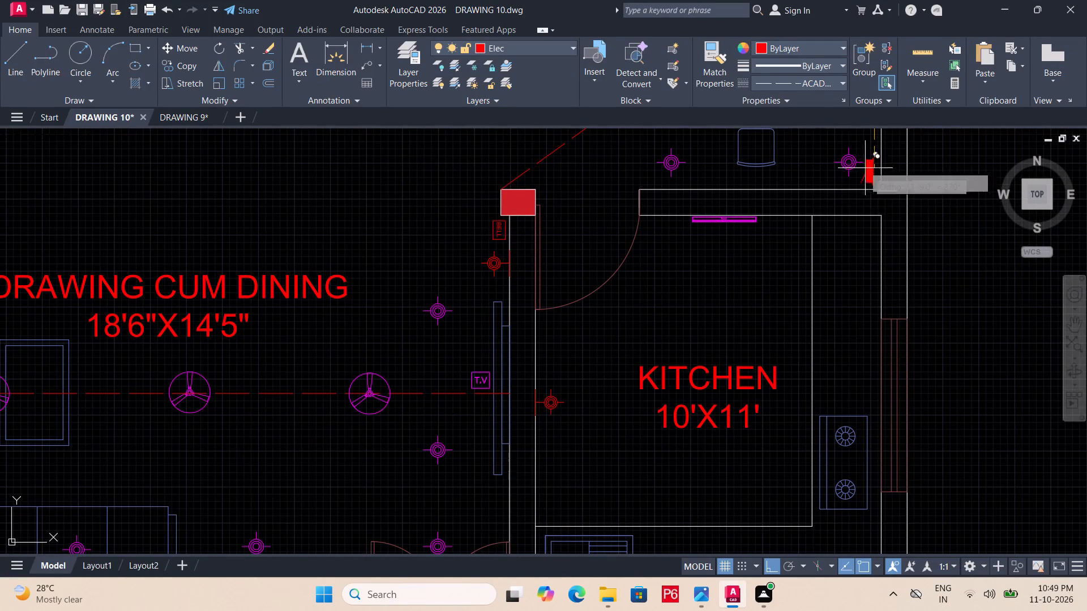
{"action": "key", "text": "ctrl+s"}
Copy the legend's one way switch board to the drawing room's stair-side wall, between the column and the double entrance door.
{"action": "middle_click_drag", "start_coordinate": [853, 230], "coordinate": [821, 411]}
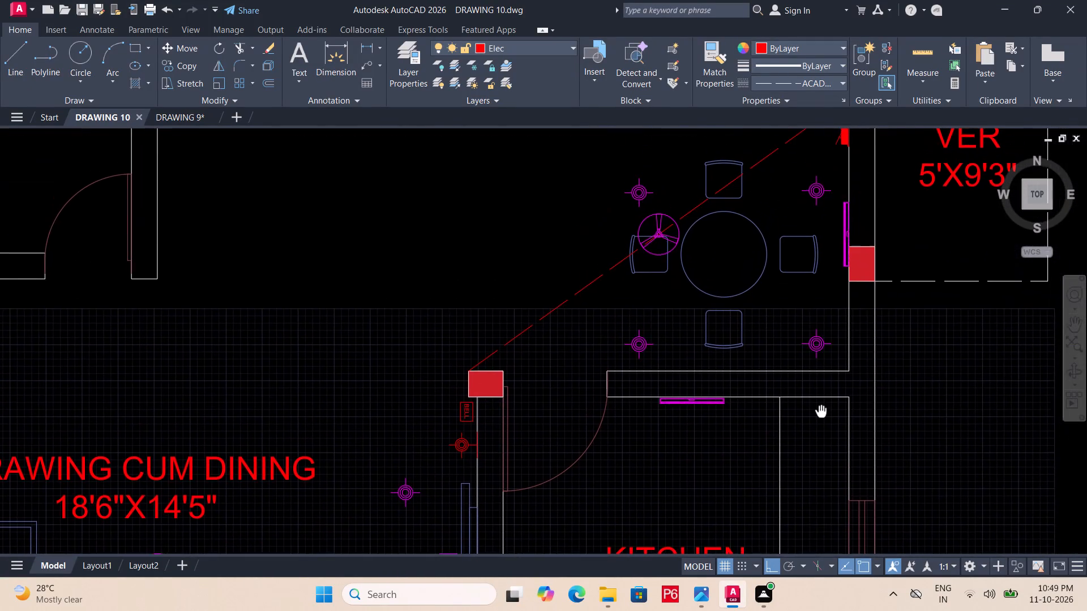
{"action": "middle_click_drag", "start_coordinate": [821, 411], "coordinate": [820, 412]}
{"action": "scroll", "coordinate": [846, 253], "scroll_direction": "down", "scroll_amount": 2}
{"action": "middle_click_drag", "start_coordinate": [915, 229], "coordinate": [764, 280]}
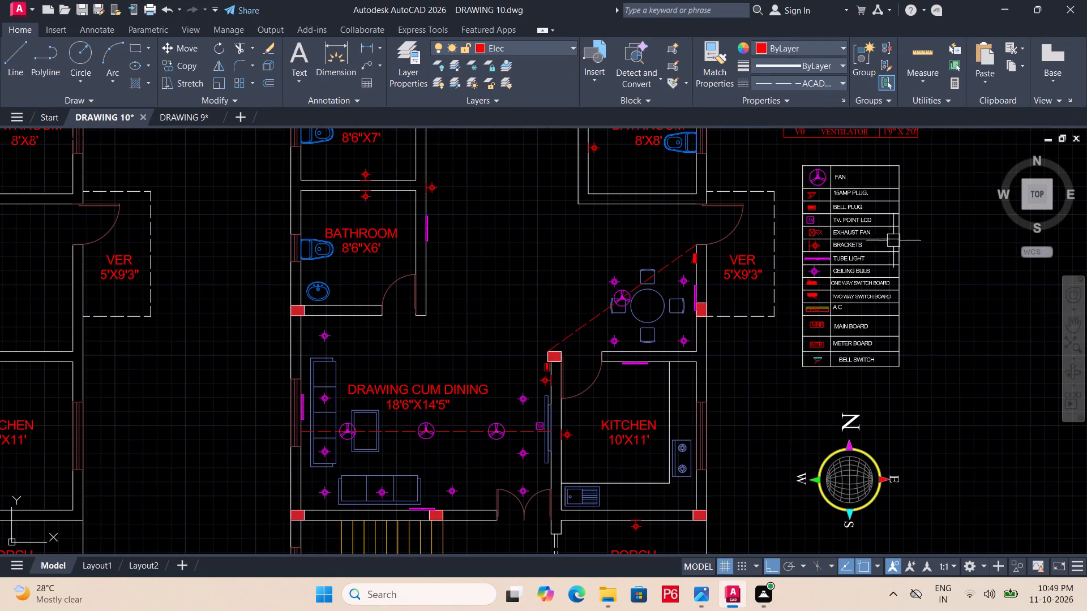
{"action": "scroll", "coordinate": [839, 257], "scroll_direction": "up", "scroll_amount": 2}
{"action": "scroll", "coordinate": [783, 321], "scroll_direction": "up", "scroll_amount": 2}
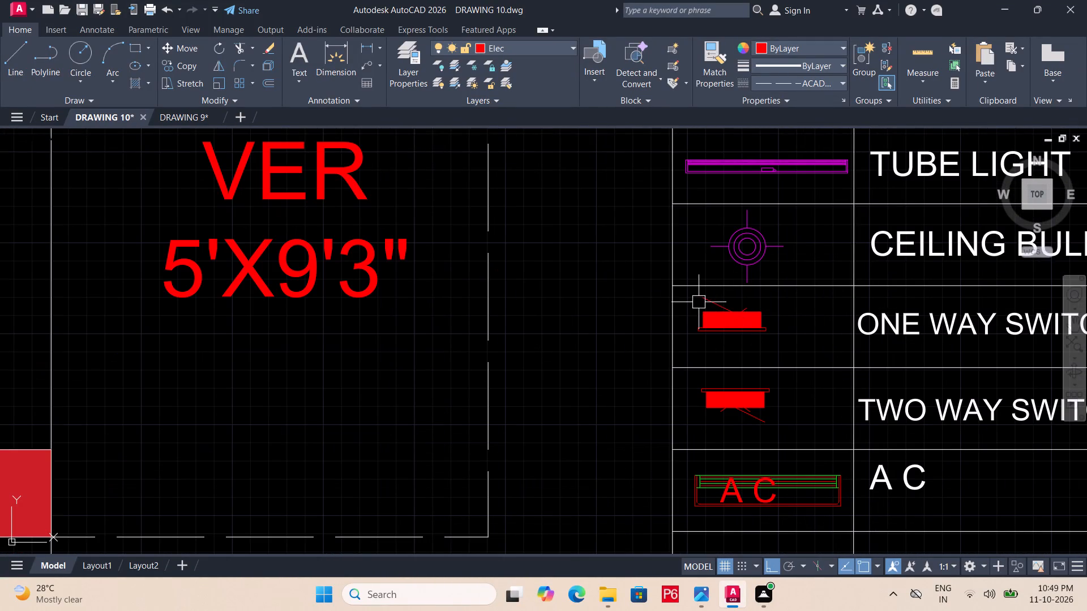
{"action": "left_click", "coordinate": [692, 291]}
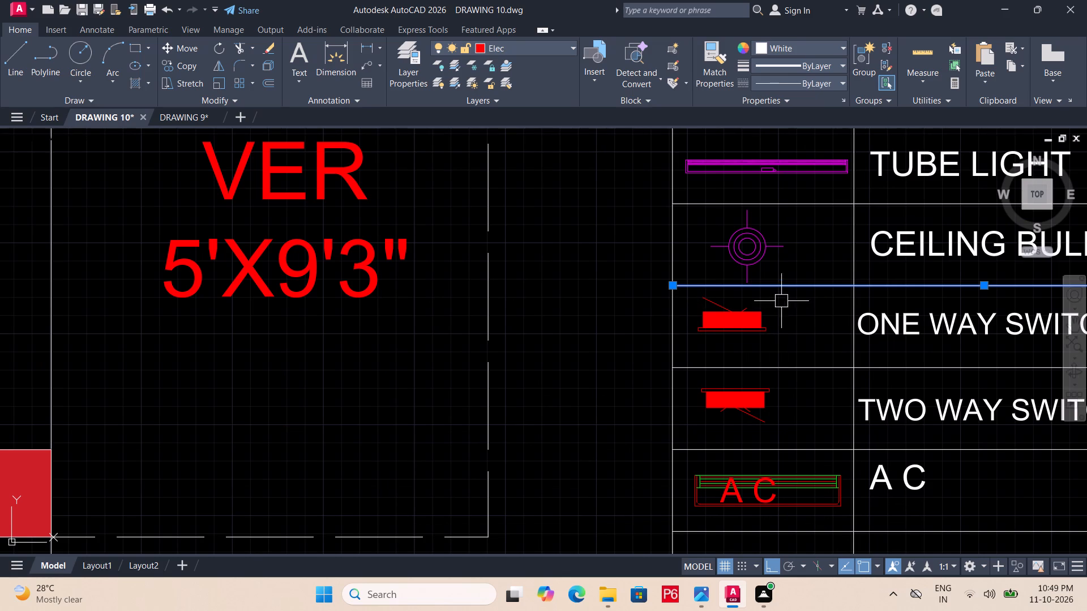
{"action": "left_click", "coordinate": [781, 300]}
{"action": "left_click", "coordinate": [698, 336]}
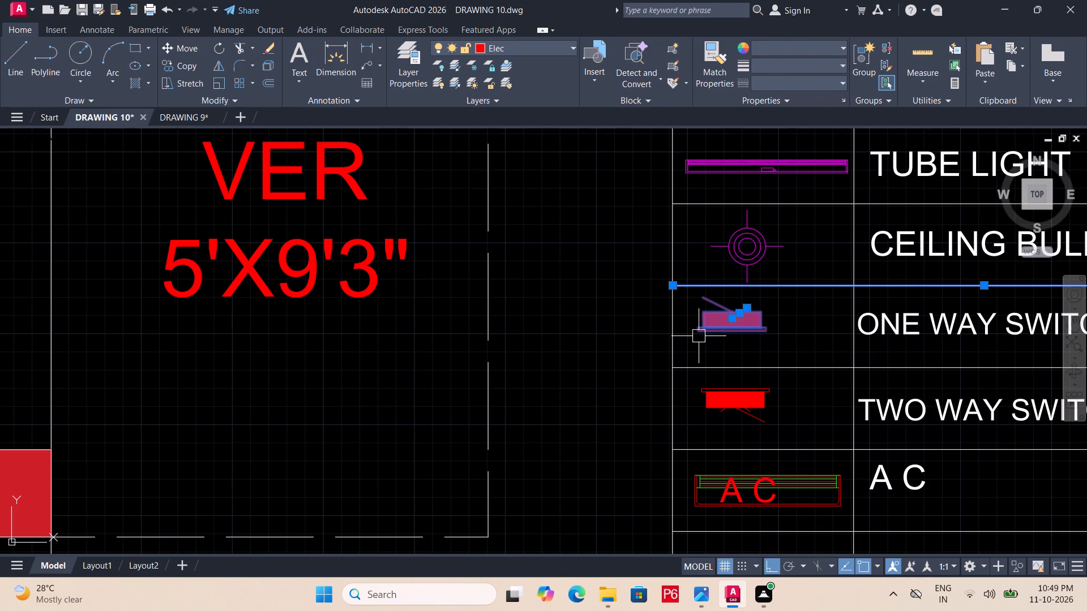
{"action": "type", "text": "CO"}
{"action": "key", "text": "space"}
{"action": "double_click", "coordinate": [707, 330]}
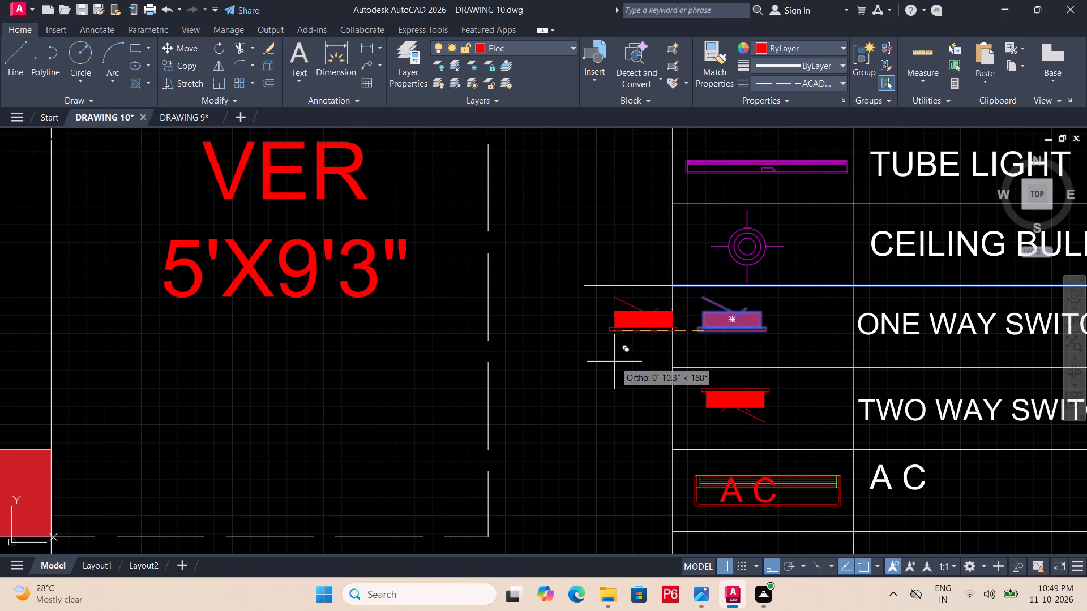
{"action": "middle_click_drag", "start_coordinate": [474, 408], "coordinate": [643, 265]}
{"action": "key", "text": "F8"}
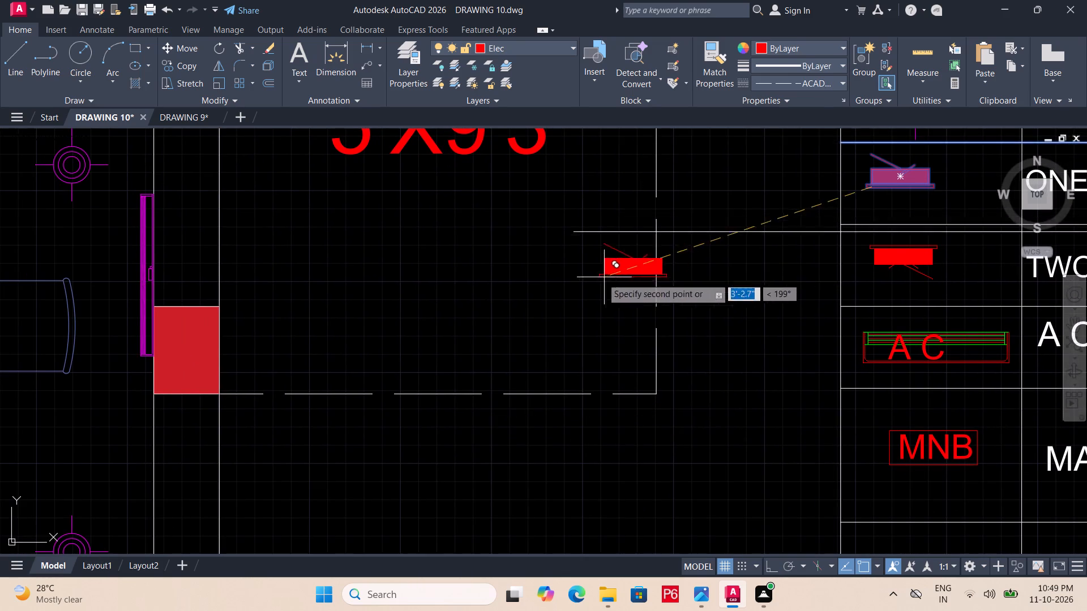
{"action": "scroll", "coordinate": [599, 278], "scroll_direction": "down", "scroll_amount": 1}
{"action": "middle_click_drag", "start_coordinate": [599, 278], "coordinate": [724, 191]}
{"action": "scroll", "coordinate": [712, 219], "scroll_direction": "down", "scroll_amount": 3}
{"action": "scroll", "coordinate": [435, 415], "scroll_direction": "up", "scroll_amount": 2}
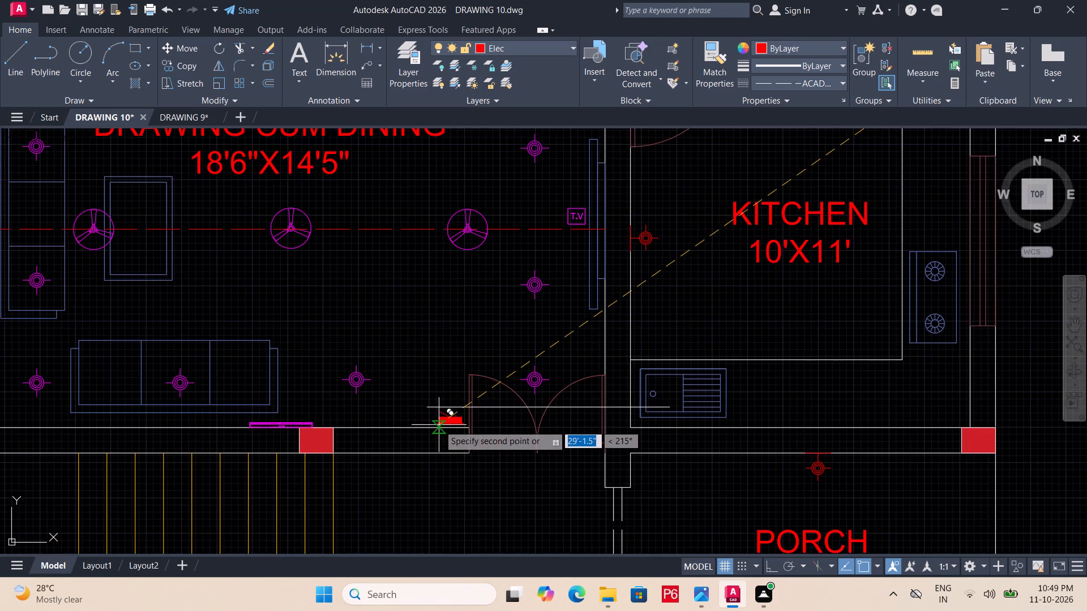
{"action": "middle_click_drag", "start_coordinate": [438, 425], "coordinate": [554, 372]}
{"action": "scroll", "coordinate": [551, 372], "scroll_direction": "up", "scroll_amount": 2}
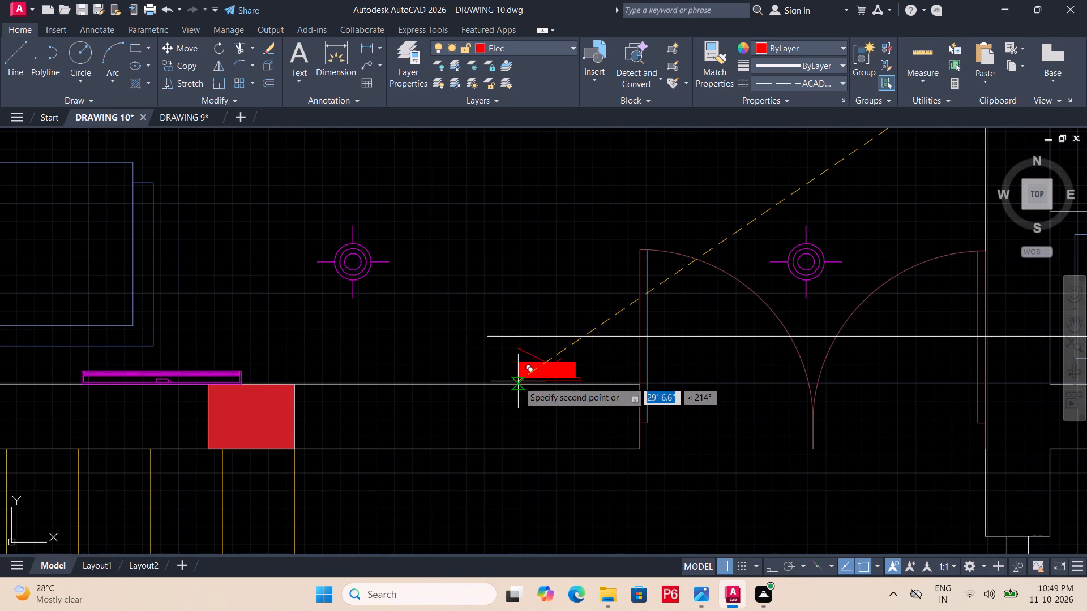
{"action": "left_click", "coordinate": [518, 381]}
Place another one way switch board copy inside the kitchen, in the open space between the door swing and the tube light.
{"action": "middle_click_drag", "start_coordinate": [658, 251], "coordinate": [524, 493]}
{"action": "scroll", "coordinate": [637, 228], "scroll_direction": "down", "scroll_amount": 2}
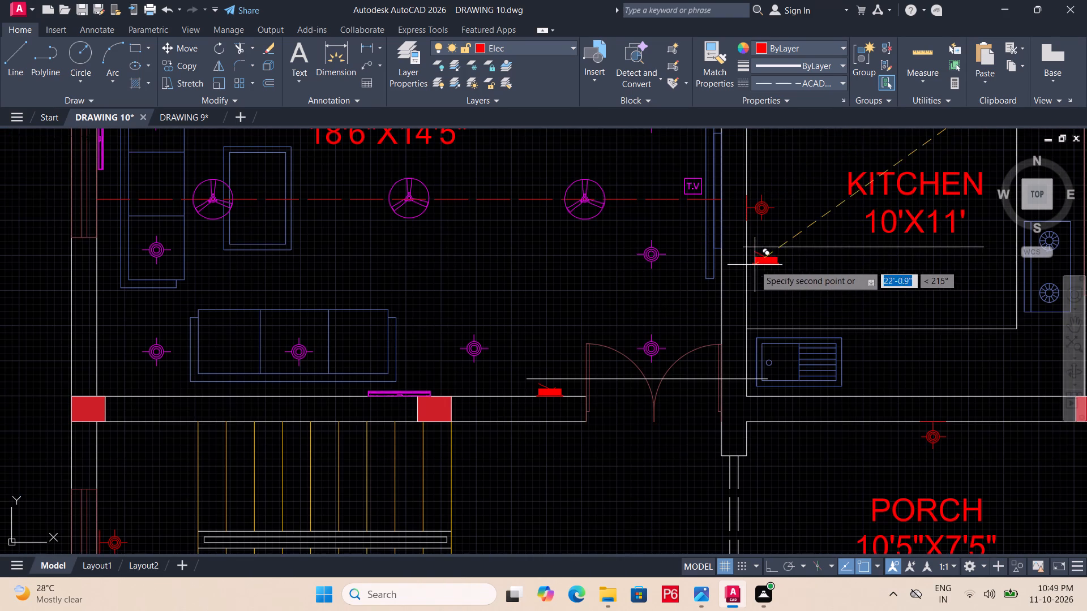
{"action": "middle_click_drag", "start_coordinate": [754, 265], "coordinate": [416, 173]}
{"action": "middle_click_drag", "start_coordinate": [545, 236], "coordinate": [694, 528]}
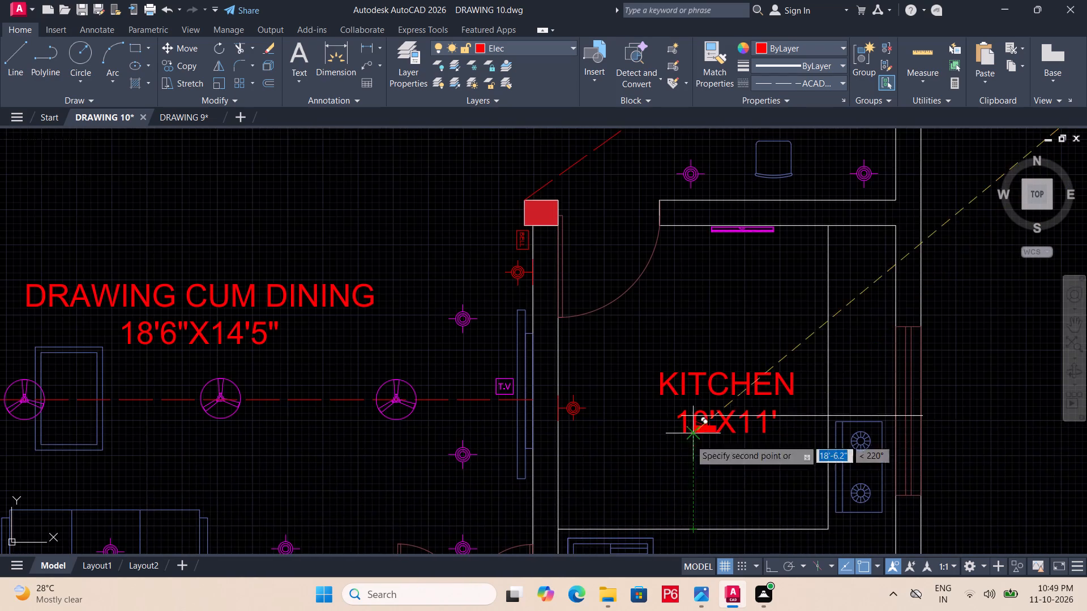
{"action": "scroll", "coordinate": [677, 291], "scroll_direction": "down", "scroll_amount": 1}
{"action": "scroll", "coordinate": [670, 263], "scroll_direction": "up", "scroll_amount": 2}
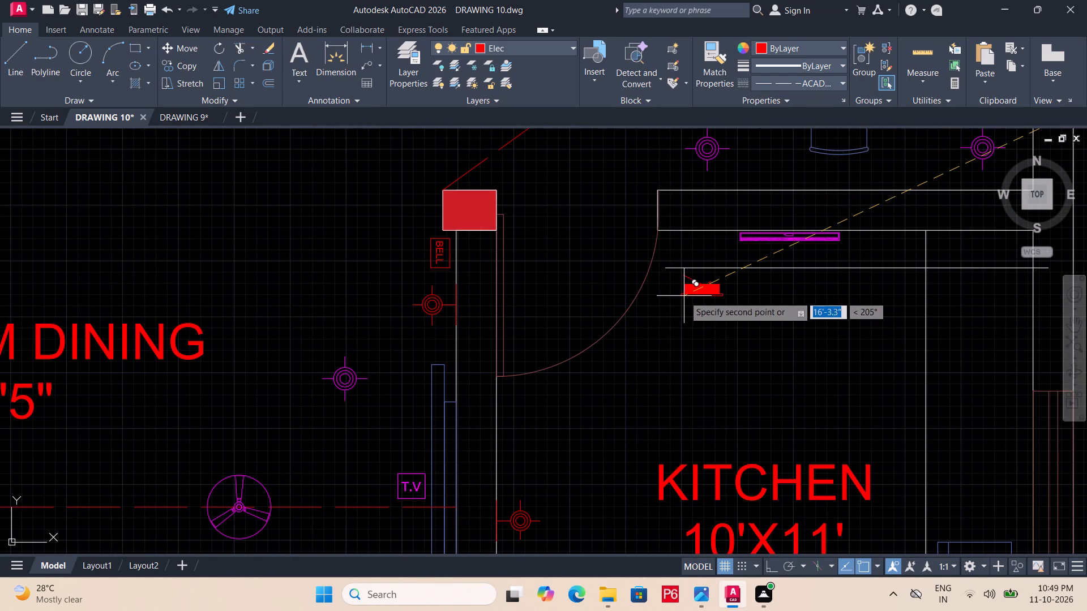
{"action": "left_click", "coordinate": [684, 296]}
{"action": "key", "text": "Escape"}
{"action": "scroll", "coordinate": [698, 284], "scroll_direction": "up", "scroll_amount": 2}
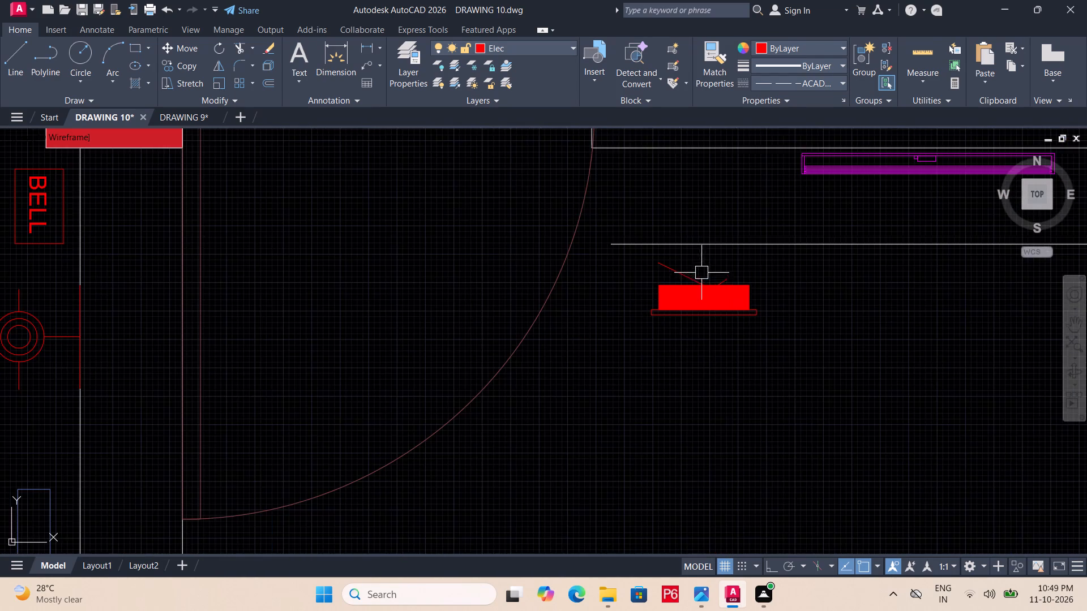
Delete the stray horizontal line above the one way switch board in the kitchen.
{"action": "scroll", "coordinate": [713, 285], "scroll_direction": "down", "scroll_amount": 2}
{"action": "middle_click_drag", "start_coordinate": [667, 305], "coordinate": [593, 337]}
{"action": "left_click", "coordinate": [767, 311]}
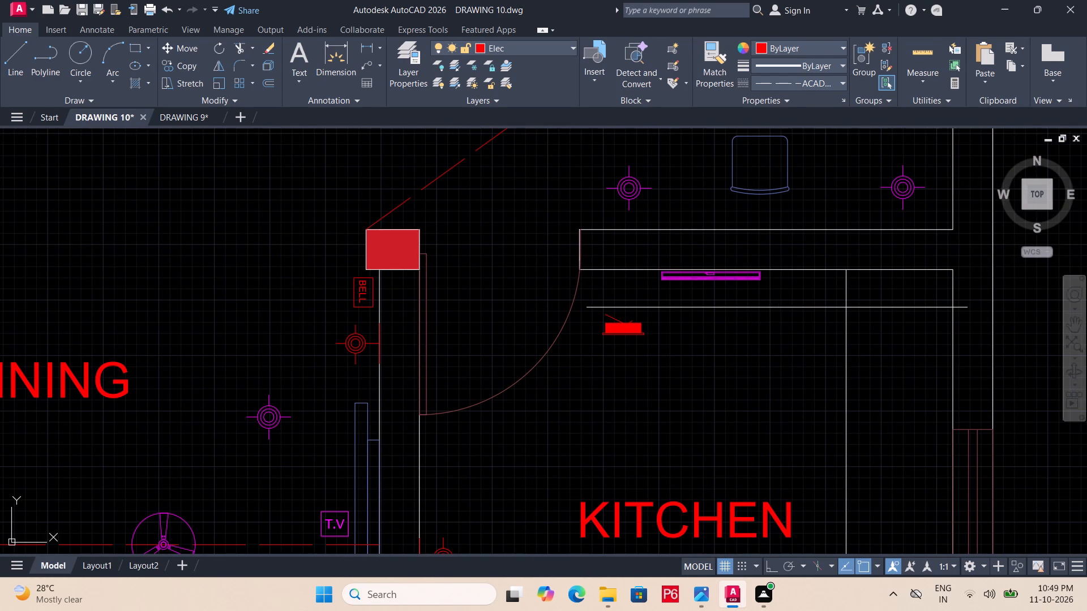
{"action": "key", "text": "Delete"}
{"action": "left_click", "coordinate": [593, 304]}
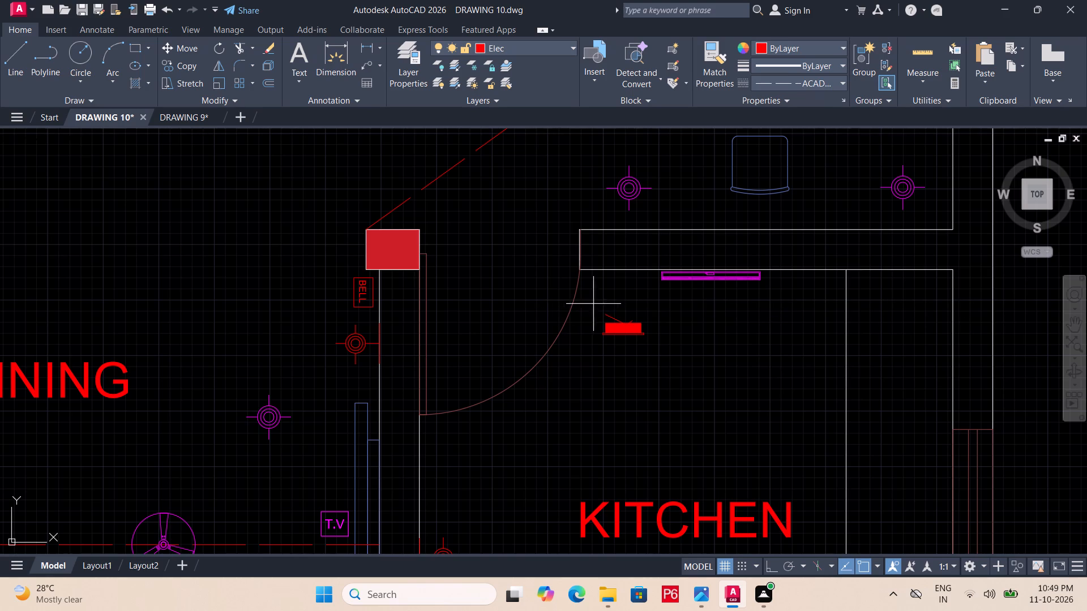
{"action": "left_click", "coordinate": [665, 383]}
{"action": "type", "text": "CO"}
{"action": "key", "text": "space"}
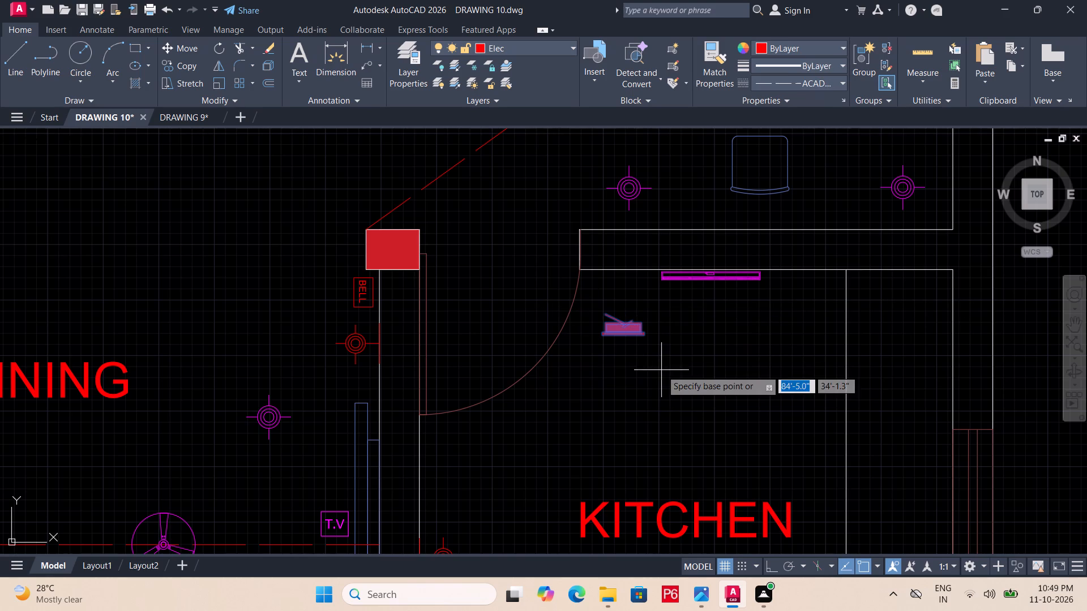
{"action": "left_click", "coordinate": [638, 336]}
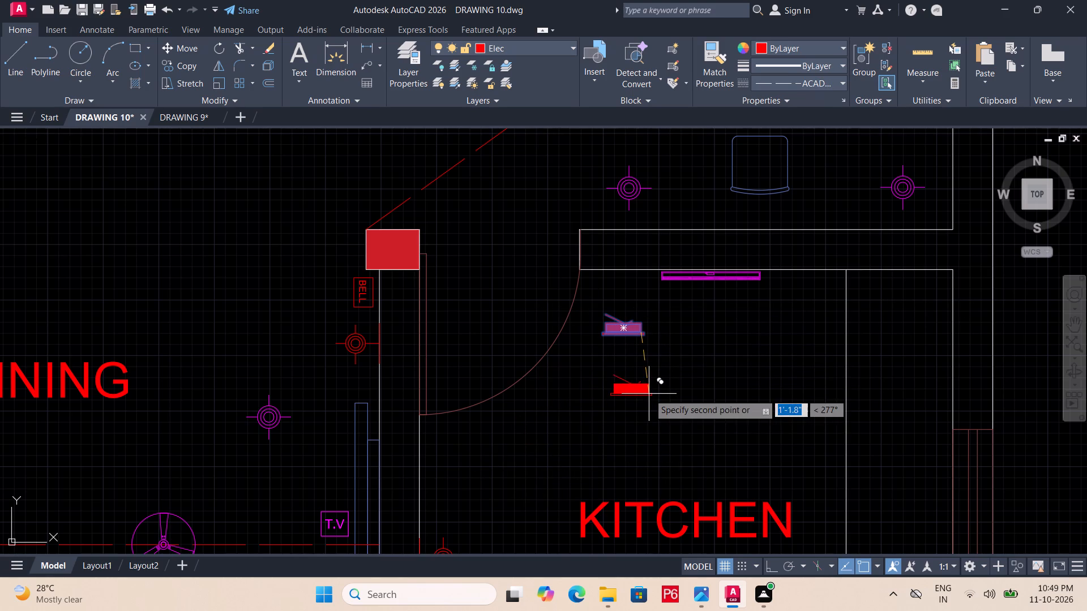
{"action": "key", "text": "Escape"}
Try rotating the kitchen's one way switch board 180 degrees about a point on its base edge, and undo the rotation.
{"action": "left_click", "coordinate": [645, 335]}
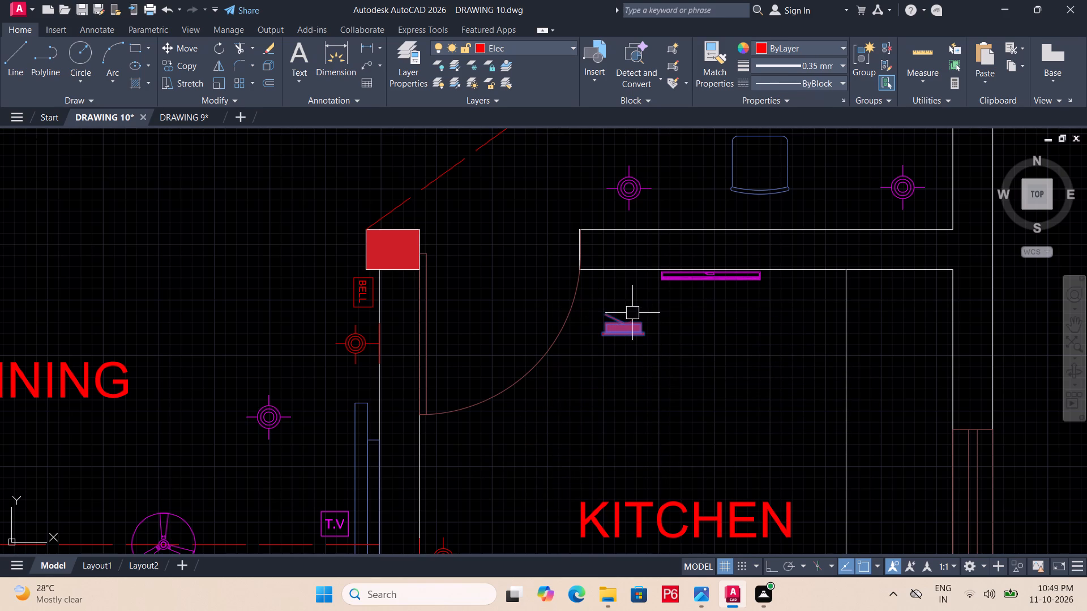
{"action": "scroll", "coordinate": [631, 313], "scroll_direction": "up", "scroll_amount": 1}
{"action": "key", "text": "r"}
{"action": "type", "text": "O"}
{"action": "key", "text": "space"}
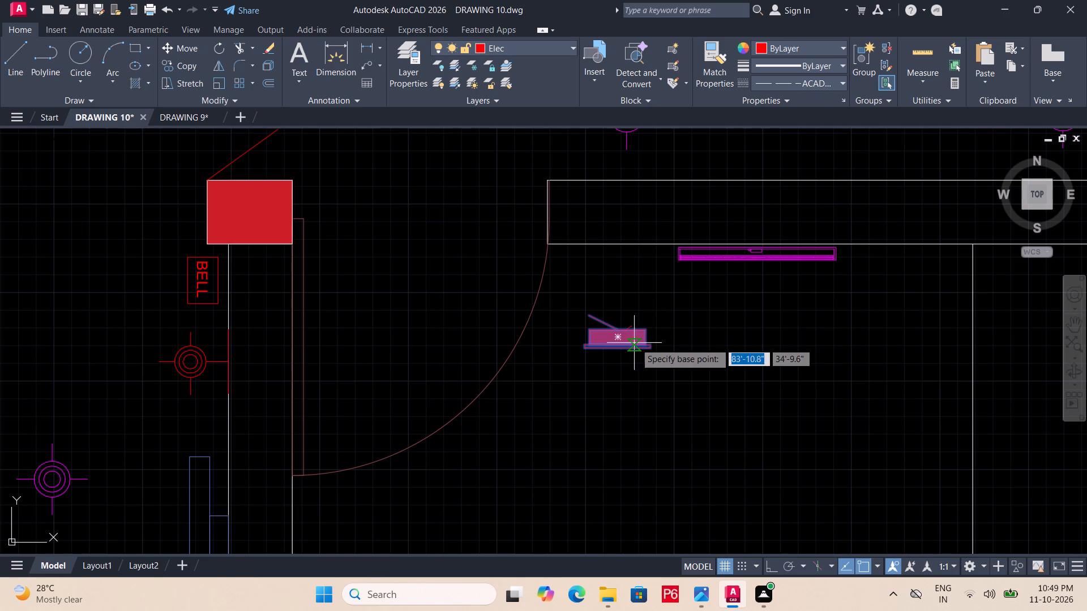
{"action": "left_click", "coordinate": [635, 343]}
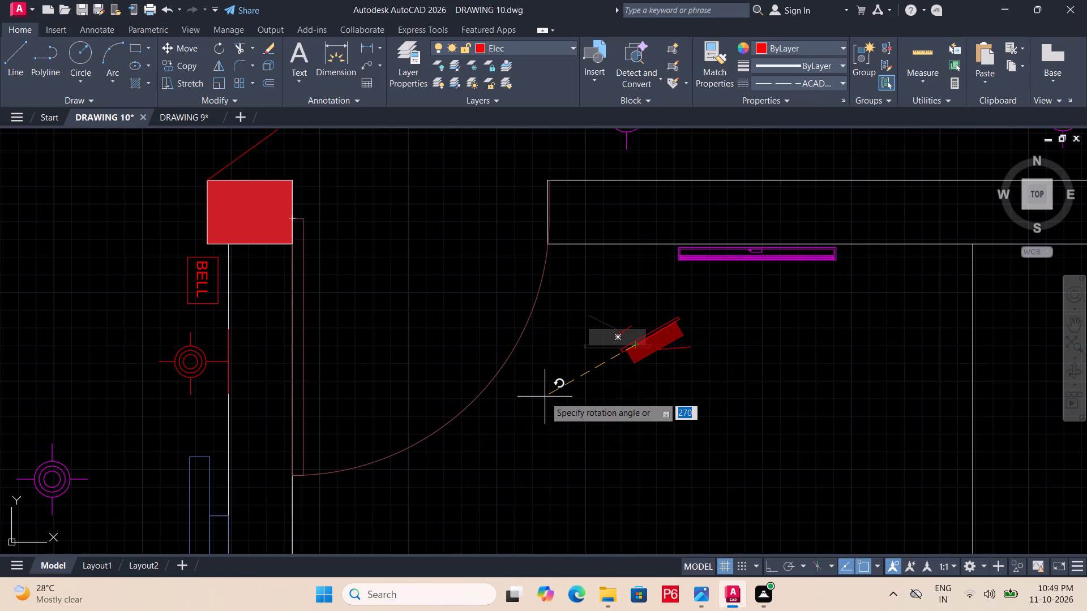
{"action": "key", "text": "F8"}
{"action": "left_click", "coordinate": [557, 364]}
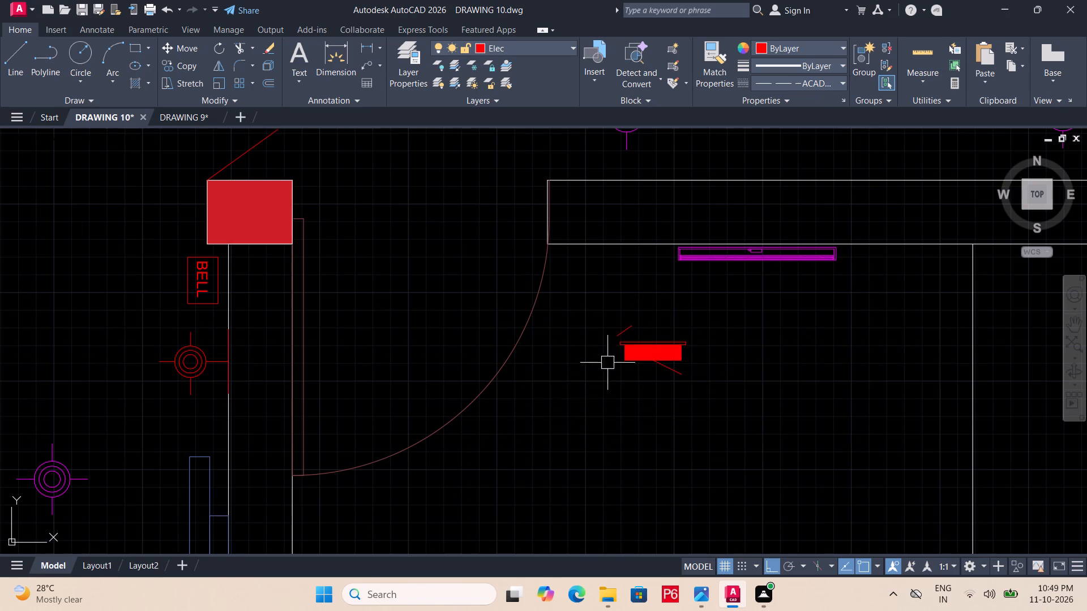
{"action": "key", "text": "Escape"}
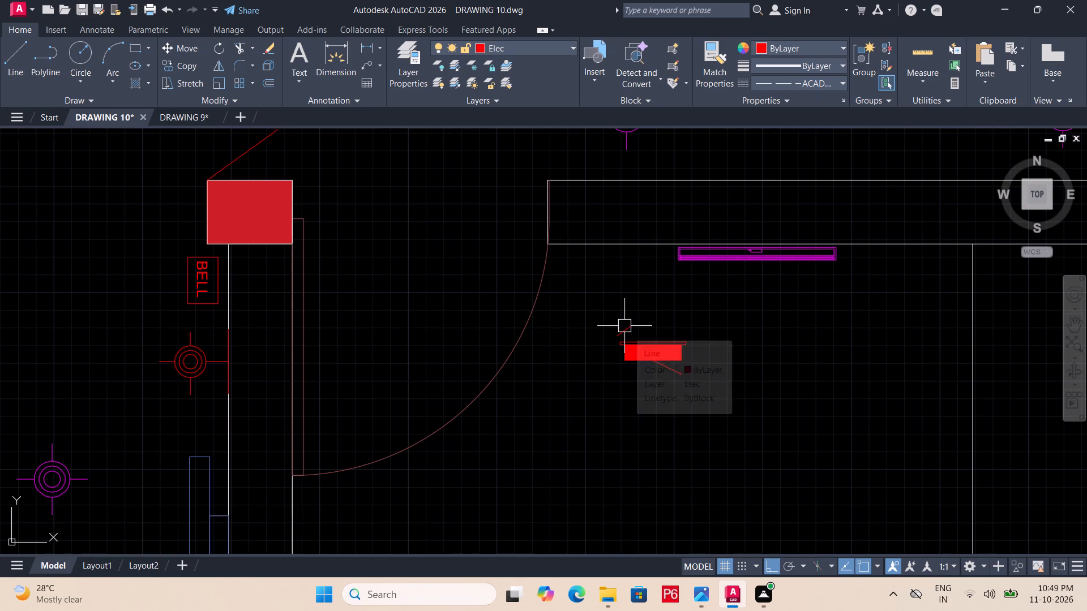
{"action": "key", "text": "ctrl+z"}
Rotate the kitchen's one way switch board 180 degrees so its base edge faces the wall with the tube light.
{"action": "left_click", "coordinate": [577, 299]}
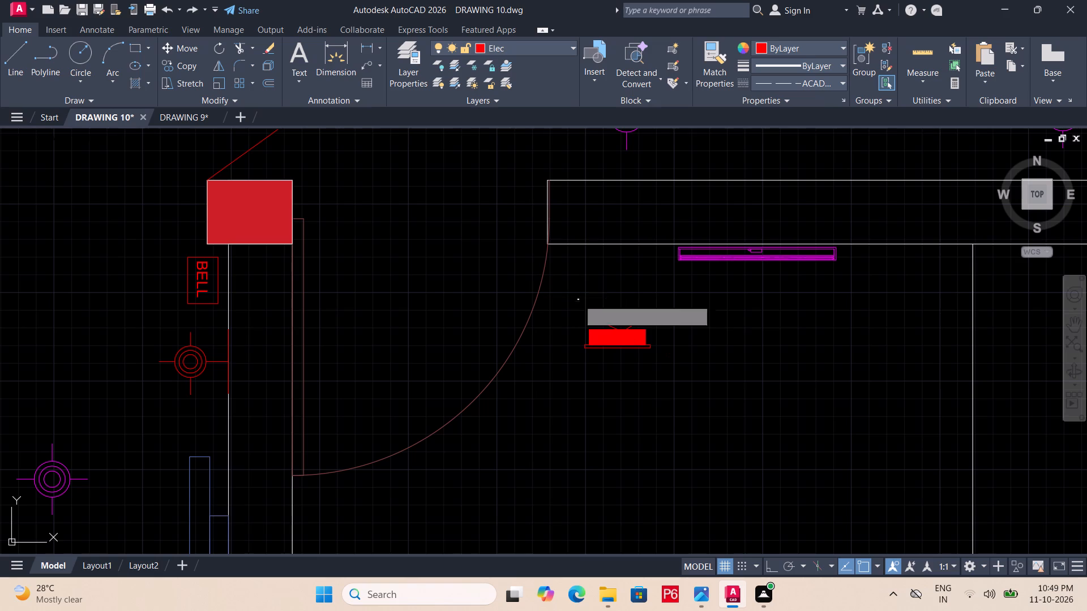
{"action": "left_click", "coordinate": [688, 401]}
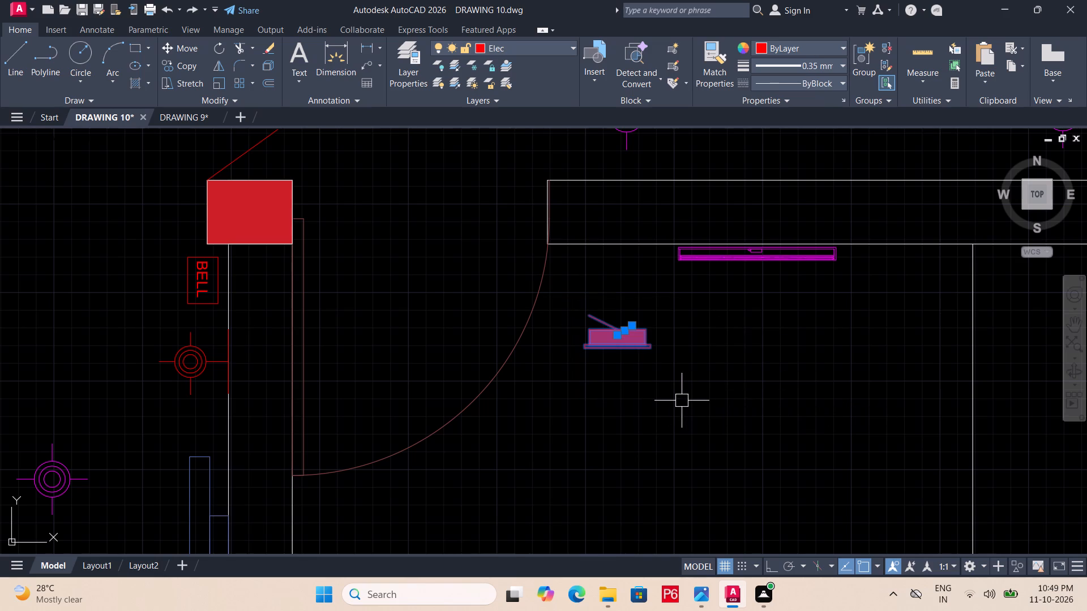
{"action": "key", "text": "c"}
{"action": "key", "text": "BackSpace"}
{"action": "type", "text": "RO"}
{"action": "key", "text": "space"}
{"action": "left_click", "coordinate": [657, 347]}
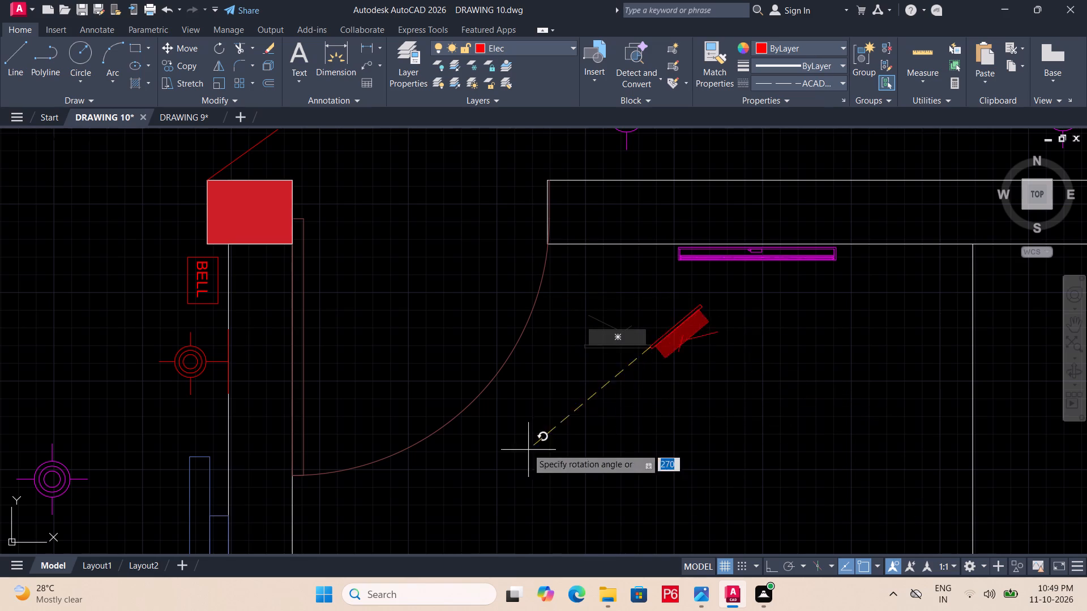
{"action": "key", "text": "F8"}
{"action": "double_click", "coordinate": [564, 351]}
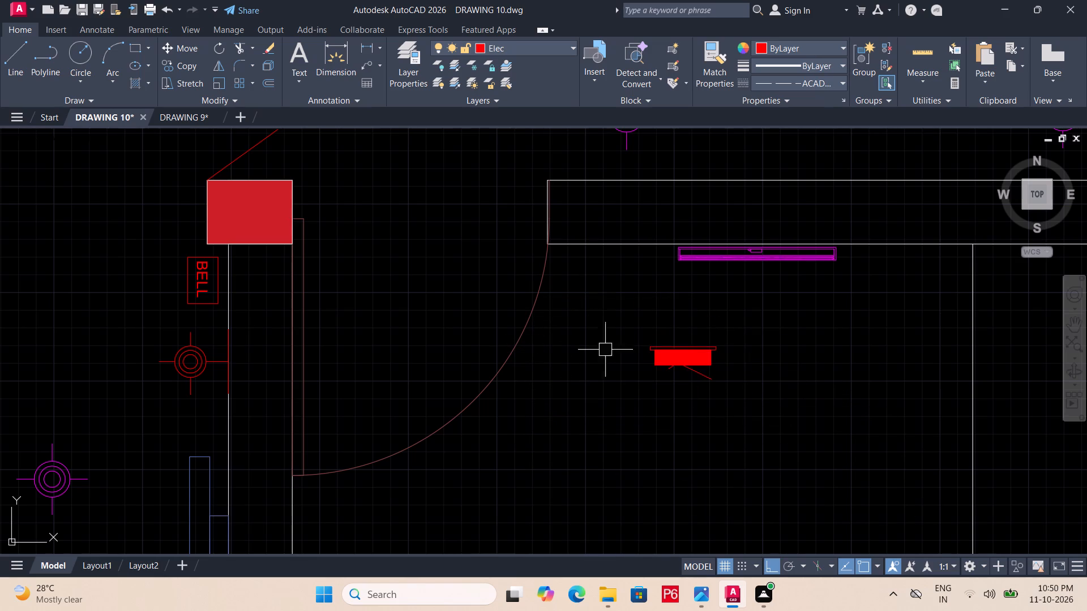
{"action": "key", "text": "Escape"}
Move the rotated switch board by its base edge midpoint onto the kitchen wall, between the door opening and the tube light.
{"action": "left_click_drag", "start_coordinate": [639, 333], "coordinate": [655, 339]}
{"action": "double_click", "coordinate": [742, 418]}
{"action": "key", "text": "m"}
{"action": "key", "text": "space"}
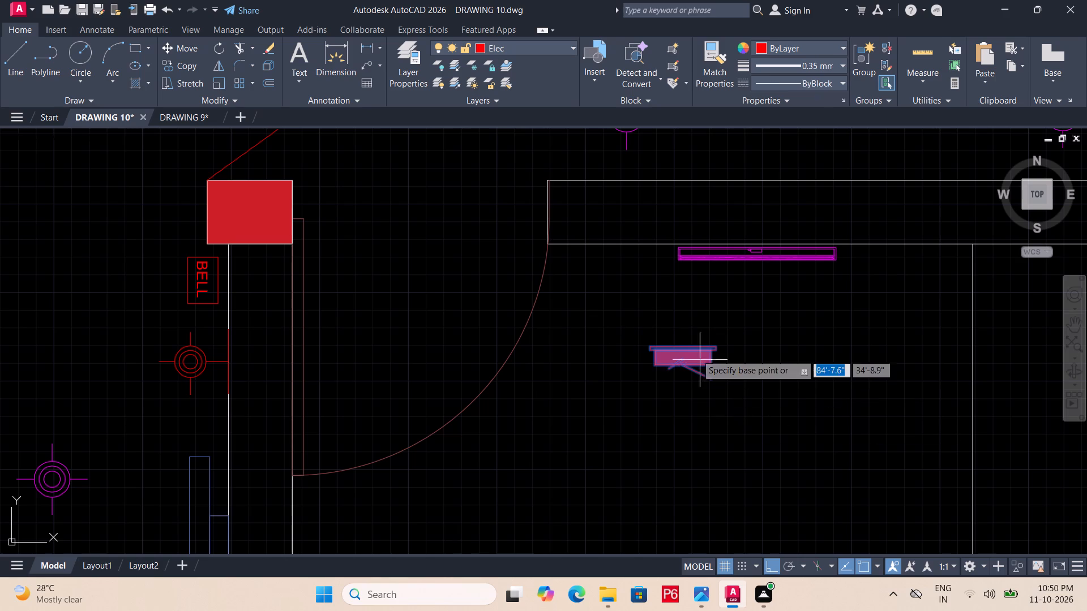
{"action": "scroll", "coordinate": [678, 341], "scroll_direction": "up", "scroll_amount": 1}
{"action": "left_click", "coordinate": [680, 348]}
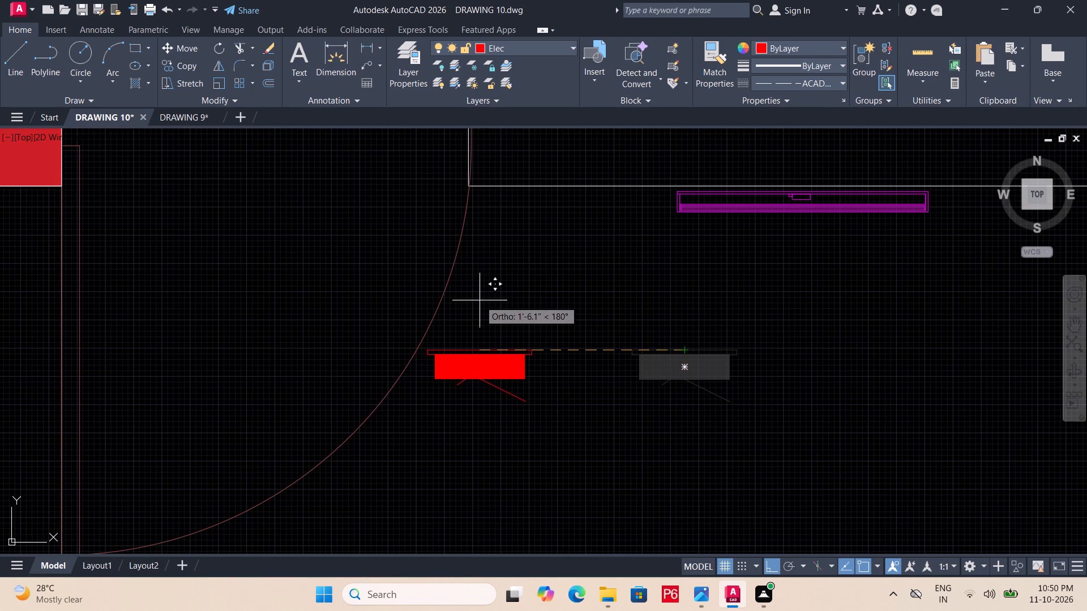
{"action": "key", "text": "F8"}
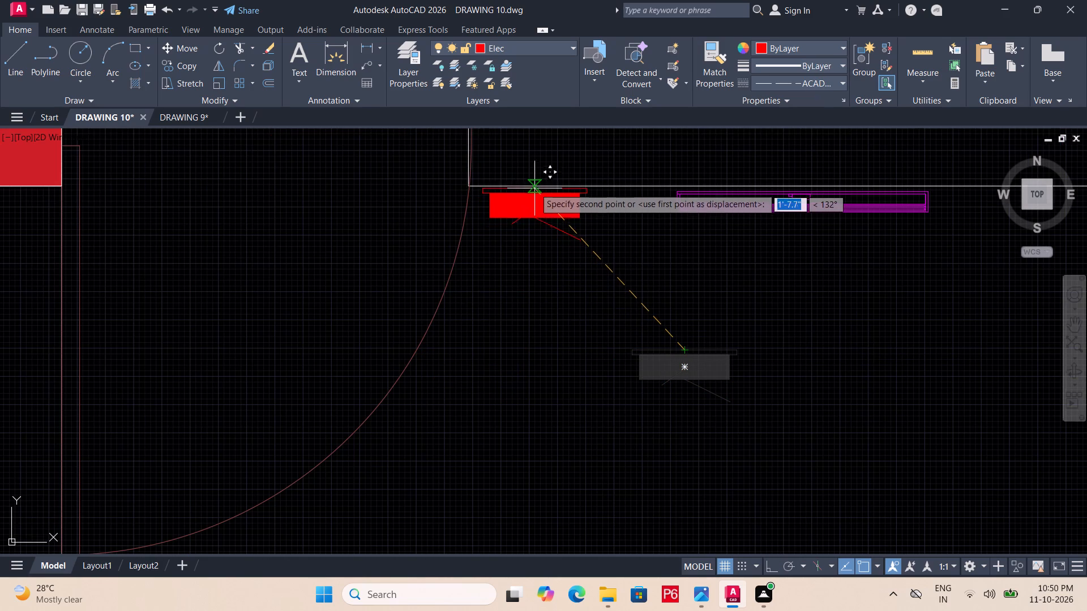
{"action": "left_click", "coordinate": [533, 186]}
{"action": "scroll", "coordinate": [551, 315], "scroll_direction": "down", "scroll_amount": 2}
Save the drawing.
{"action": "key", "text": "ctrl+s"}
{"action": "key", "text": "ctrl+s"}
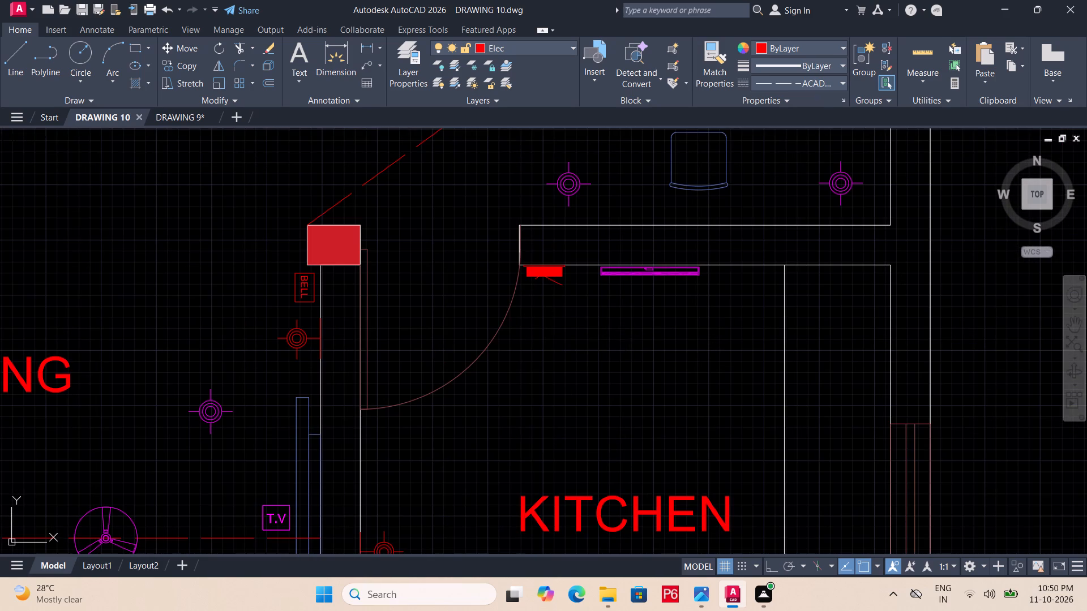
{"action": "key", "text": "ctrl+s"}
{"action": "key", "text": "ctrl+s"}
{"action": "scroll", "coordinate": [627, 333], "scroll_direction": "down", "scroll_amount": 3, "text": "ctrl"}
{"action": "key", "text": "ctrl+s"}
{"action": "key", "text": "ctrl+s"}
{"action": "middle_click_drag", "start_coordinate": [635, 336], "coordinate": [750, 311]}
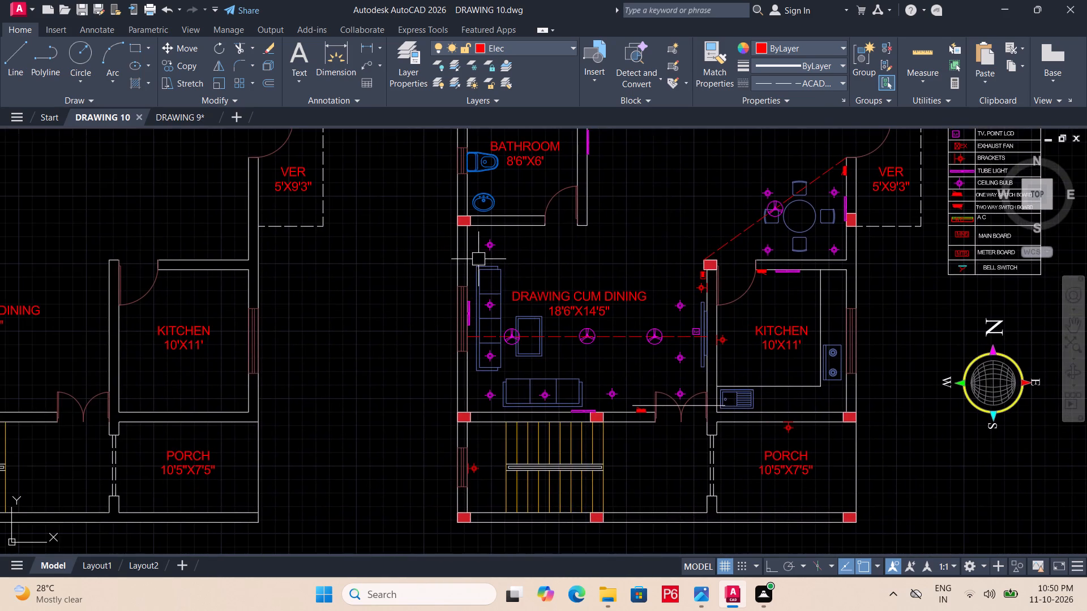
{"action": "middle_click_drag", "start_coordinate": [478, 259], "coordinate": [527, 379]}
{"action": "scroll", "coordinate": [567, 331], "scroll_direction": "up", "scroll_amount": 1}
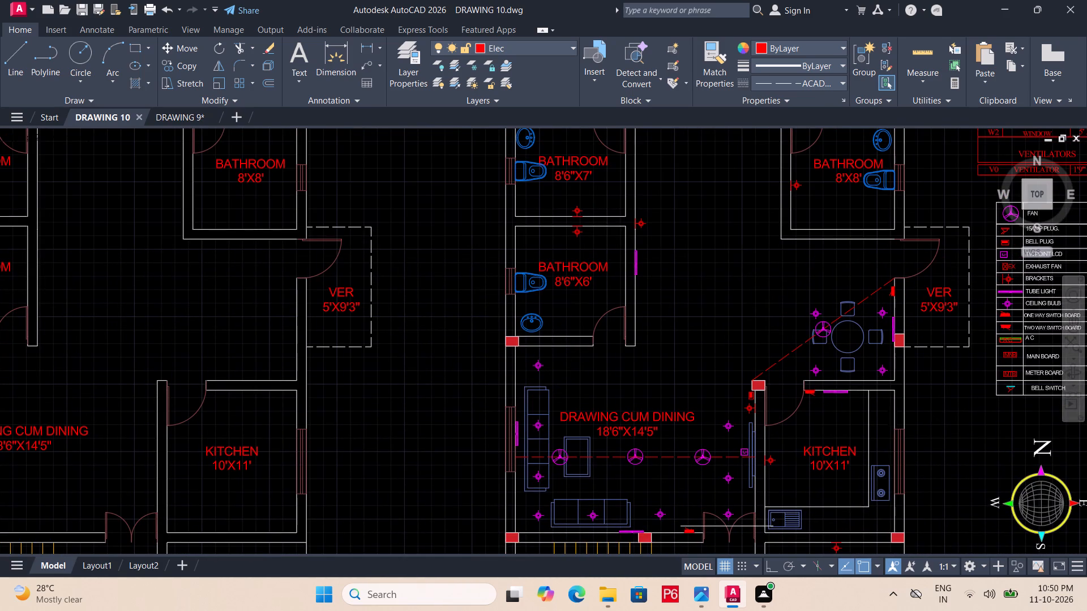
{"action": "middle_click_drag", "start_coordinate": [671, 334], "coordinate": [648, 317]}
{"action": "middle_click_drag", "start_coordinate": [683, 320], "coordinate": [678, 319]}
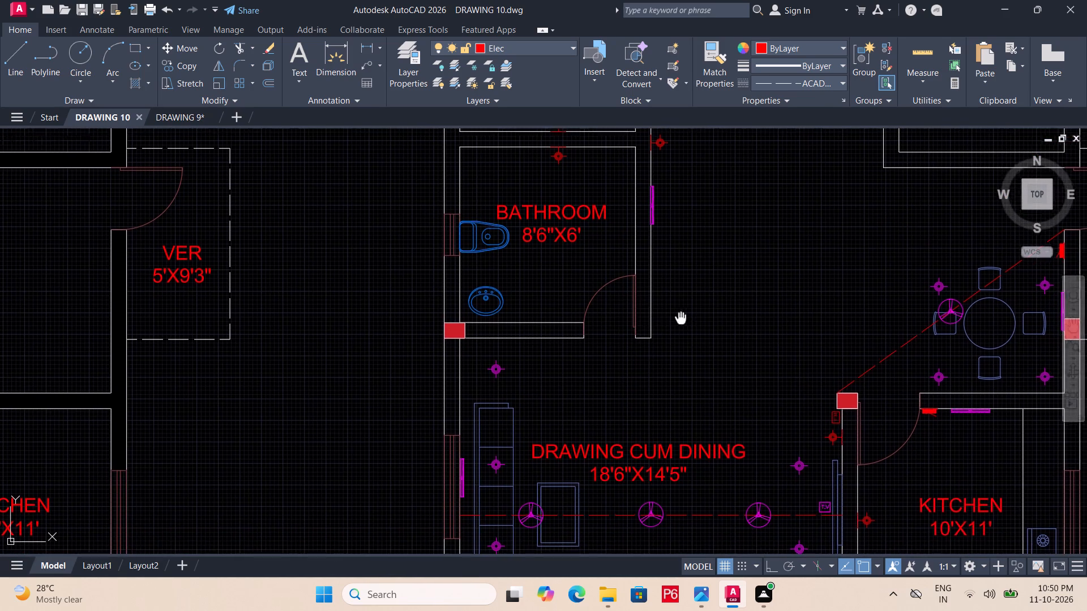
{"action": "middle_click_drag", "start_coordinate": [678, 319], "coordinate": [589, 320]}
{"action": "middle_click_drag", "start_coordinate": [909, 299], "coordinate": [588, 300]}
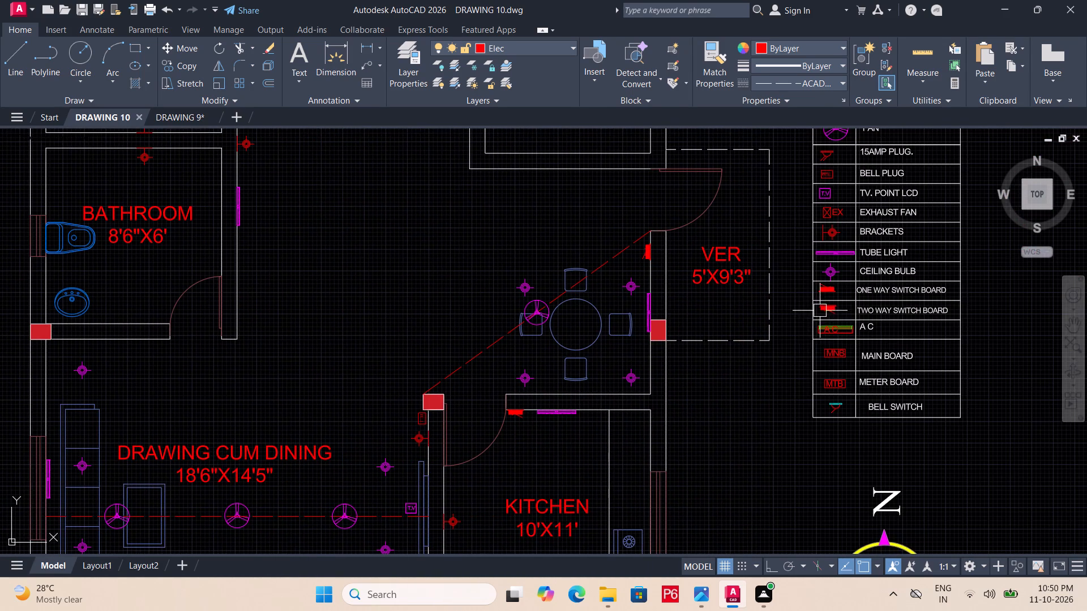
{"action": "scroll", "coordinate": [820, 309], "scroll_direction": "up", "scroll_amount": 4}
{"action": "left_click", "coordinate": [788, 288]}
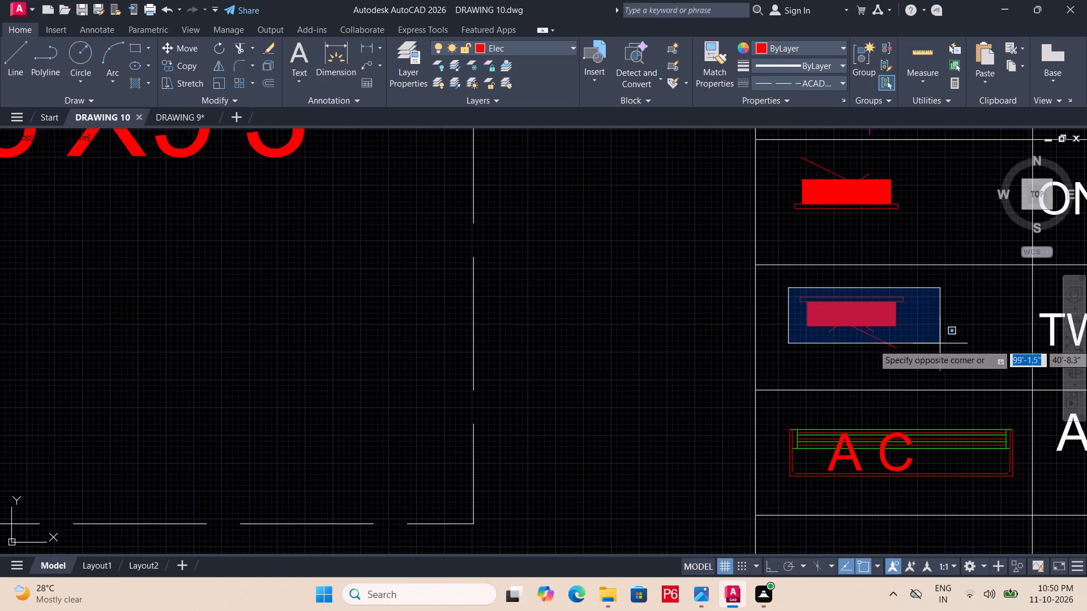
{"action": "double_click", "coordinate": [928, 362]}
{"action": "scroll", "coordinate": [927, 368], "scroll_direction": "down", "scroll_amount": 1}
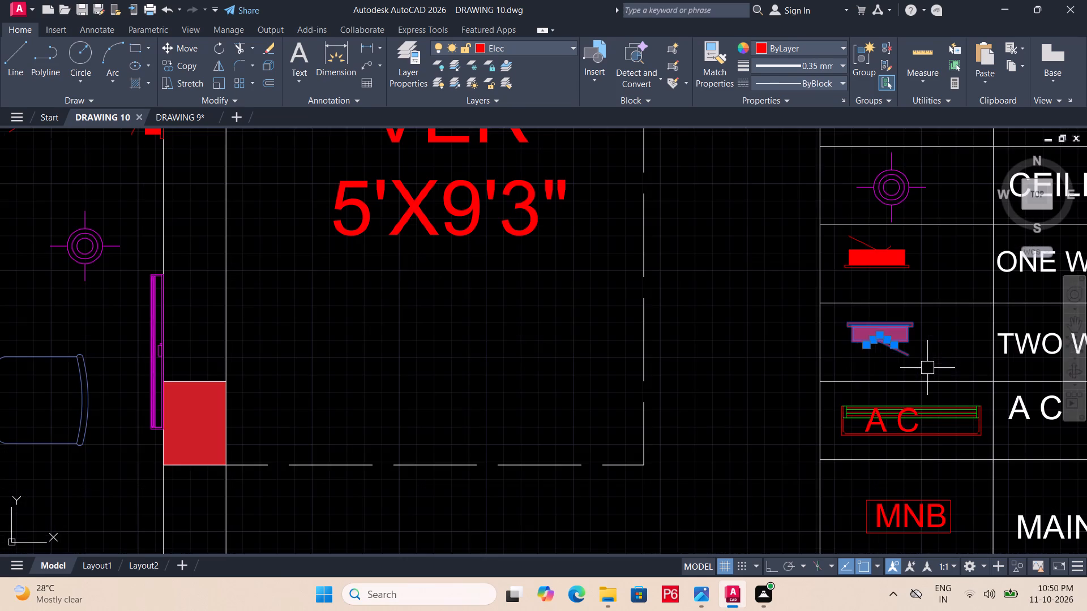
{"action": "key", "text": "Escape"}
Copy the kitchen's switch board to the drawing room side of the 8'6"X6' bathroom wall, beside the bathroom door.
{"action": "scroll", "coordinate": [901, 348], "scroll_direction": "down", "scroll_amount": 2}
{"action": "middle_click_drag", "start_coordinate": [879, 307], "coordinate": [886, 183]}
{"action": "scroll", "coordinate": [436, 410], "scroll_direction": "up", "scroll_amount": 2}
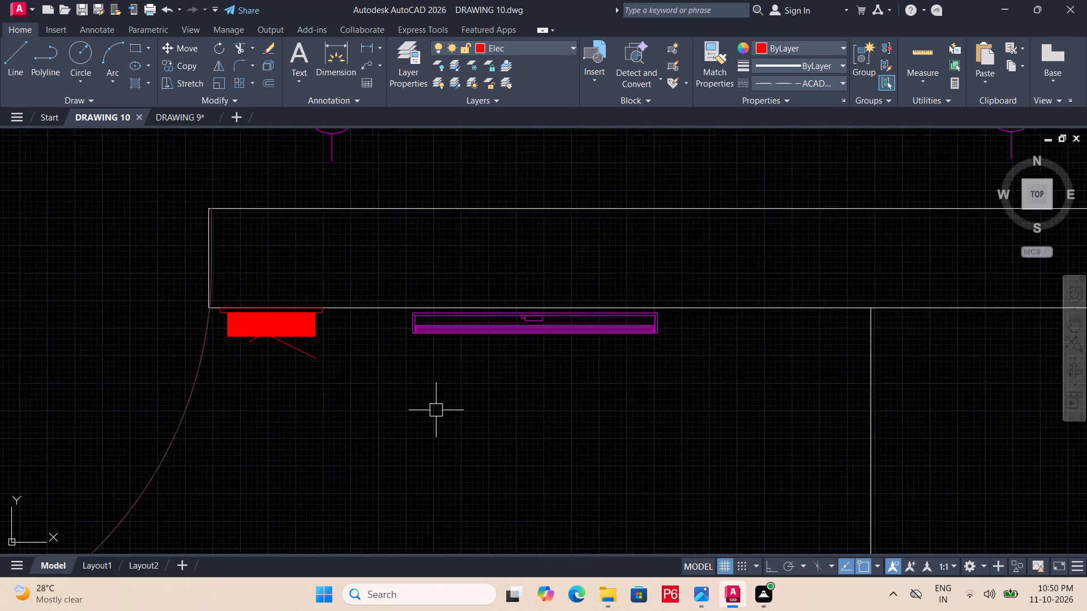
{"action": "scroll", "coordinate": [436, 410], "scroll_direction": "up", "scroll_amount": 2}
{"action": "middle_click_drag", "start_coordinate": [299, 378], "coordinate": [600, 481]}
{"action": "left_click_drag", "start_coordinate": [579, 378], "coordinate": [558, 382]}
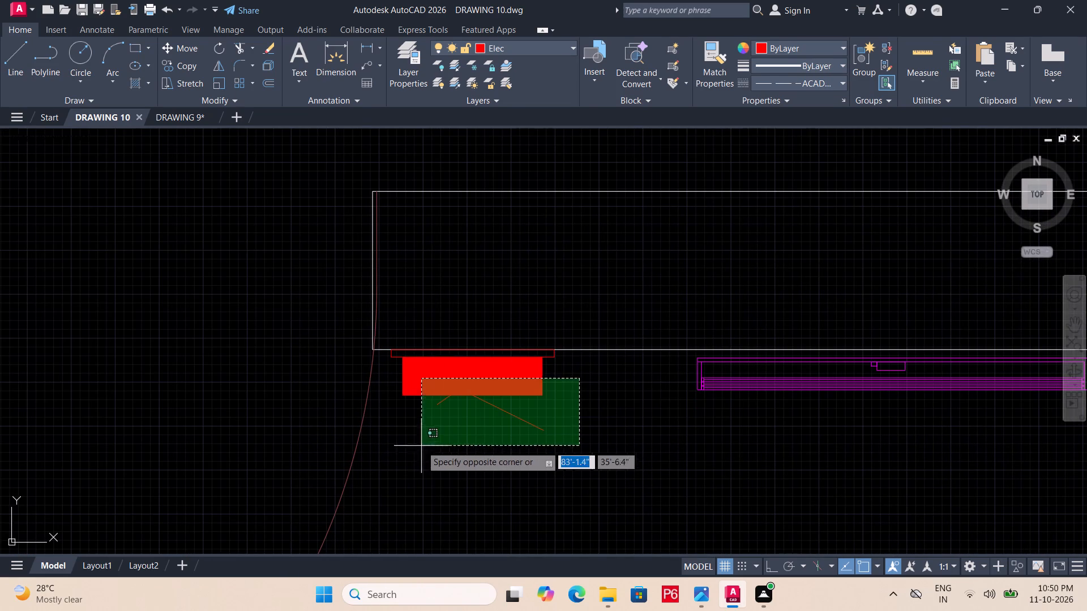
{"action": "left_click", "coordinate": [390, 444]}
{"action": "type", "text": "CO"}
{"action": "key", "text": "space"}
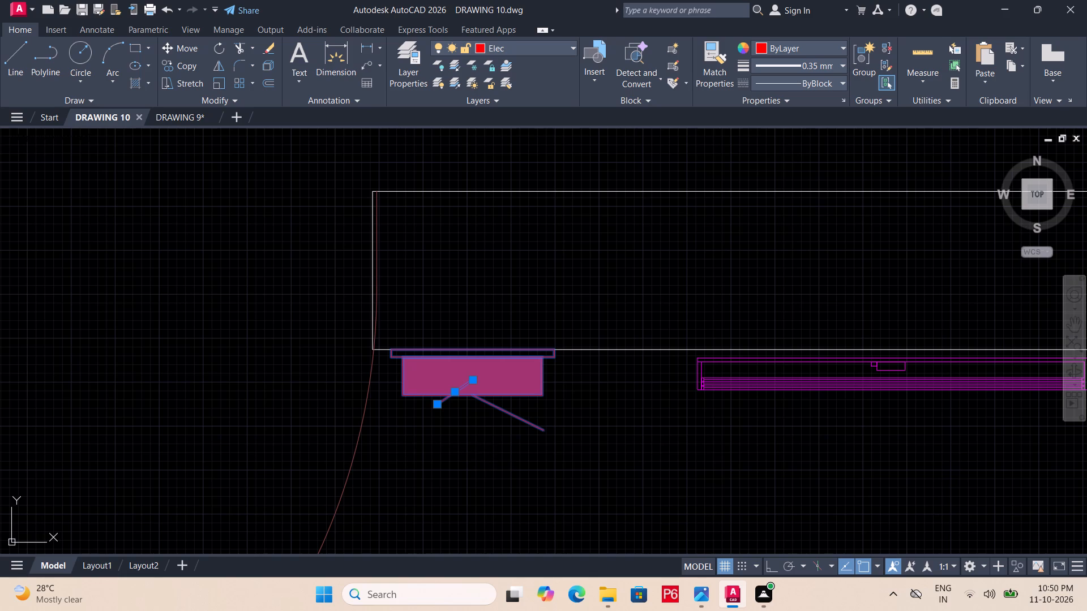
{"action": "scroll", "coordinate": [481, 360], "scroll_direction": "up", "scroll_amount": 2}
{"action": "left_click", "coordinate": [461, 339]}
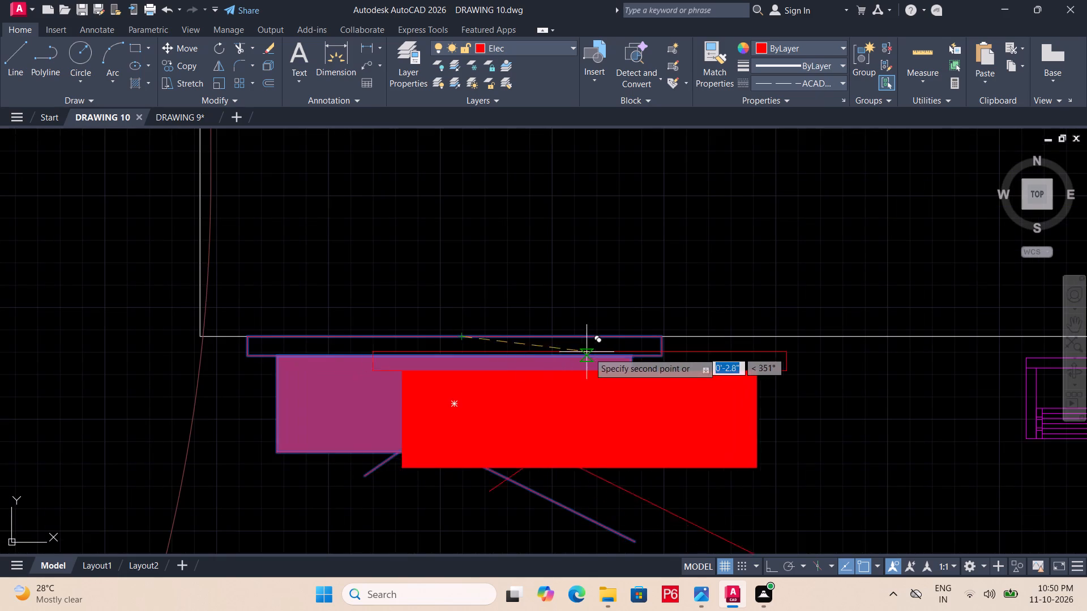
{"action": "scroll", "coordinate": [614, 360], "scroll_direction": "down", "scroll_amount": 5}
{"action": "scroll", "coordinate": [557, 378], "scroll_direction": "down", "scroll_amount": 3}
{"action": "scroll", "coordinate": [272, 377], "scroll_direction": "up", "scroll_amount": 3}
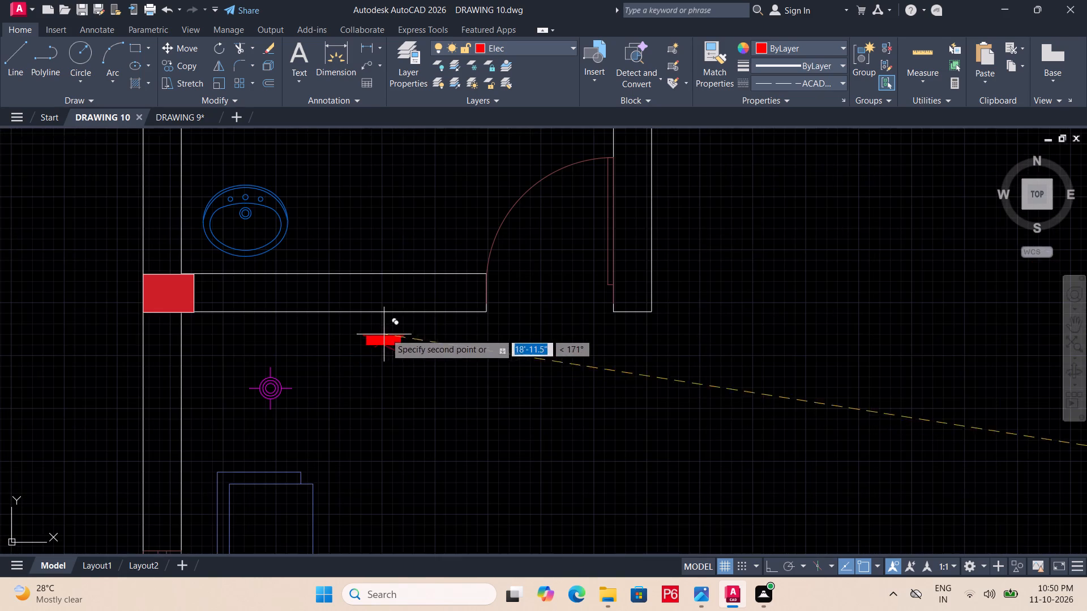
{"action": "left_click", "coordinate": [445, 311]}
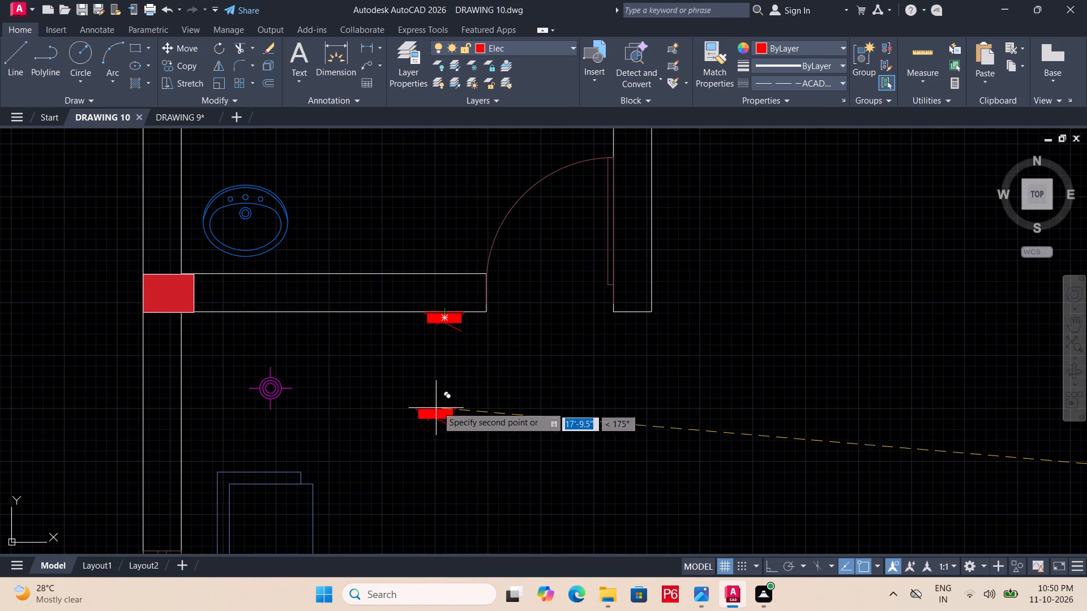
Place another switch board copy inside Bedroom 1, just off the 8'6"X7' bathroom wall and near the bathroom door.
{"action": "scroll", "coordinate": [436, 418], "scroll_direction": "down", "scroll_amount": 1}
{"action": "middle_click_drag", "start_coordinate": [436, 419], "coordinate": [386, 517]}
{"action": "middle_click_drag", "start_coordinate": [536, 298], "coordinate": [403, 578]}
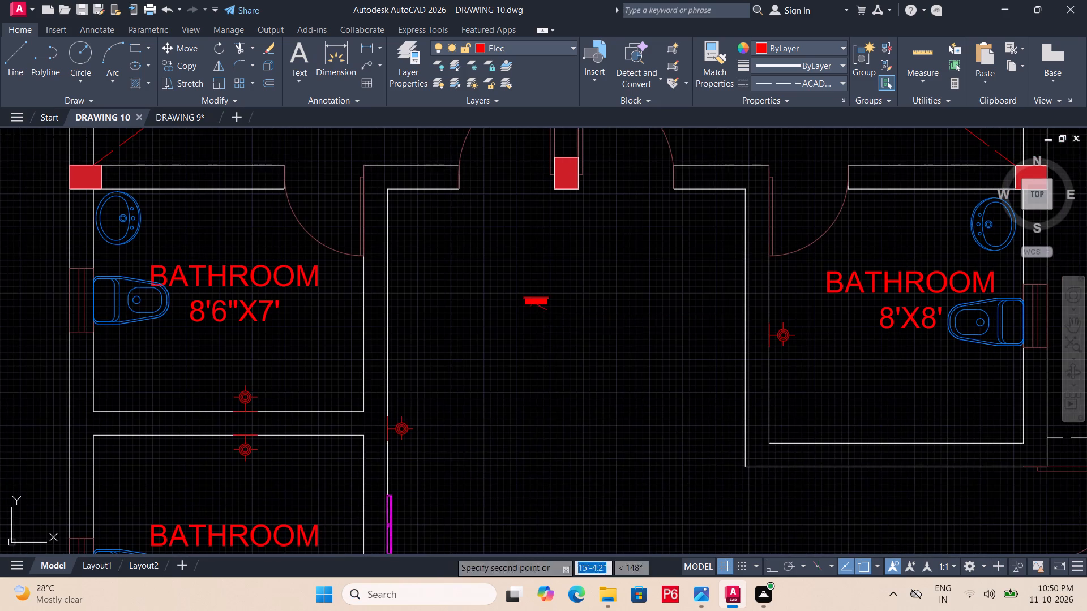
{"action": "middle_click_drag", "start_coordinate": [420, 383], "coordinate": [591, 479]}
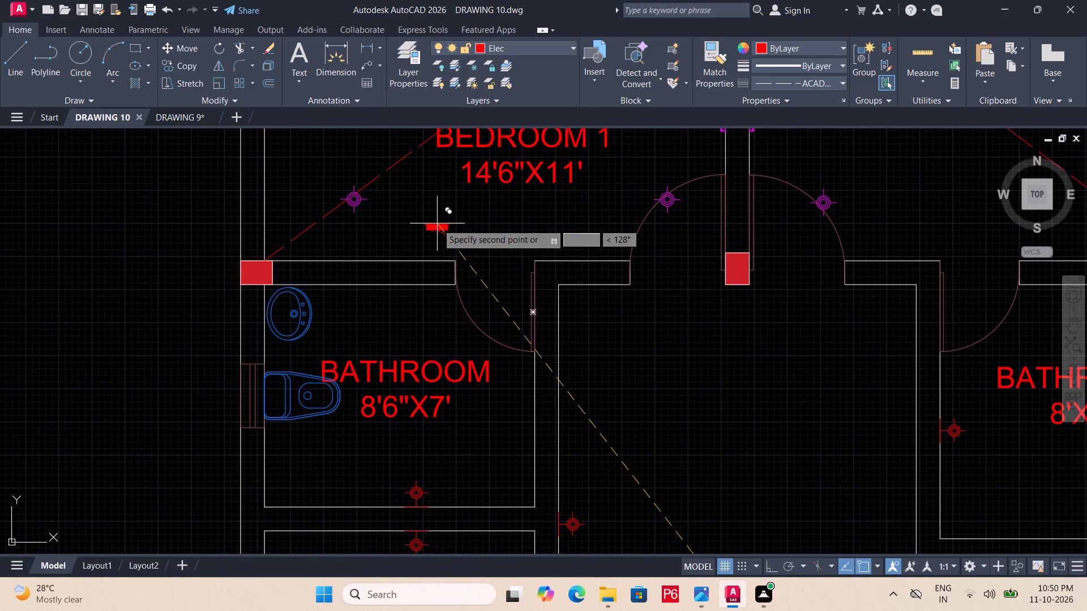
{"action": "scroll", "coordinate": [436, 233], "scroll_direction": "up", "scroll_amount": 2}
{"action": "left_click", "coordinate": [440, 267]}
{"action": "key", "text": "Escape"}
Rotate the switch board copy near the 8'6"X7' bathroom door in Bedroom 1 by 180° about the end of its base plate.
{"action": "left_click_drag", "start_coordinate": [373, 246], "coordinate": [381, 246]}
{"action": "left_click", "coordinate": [486, 300]}
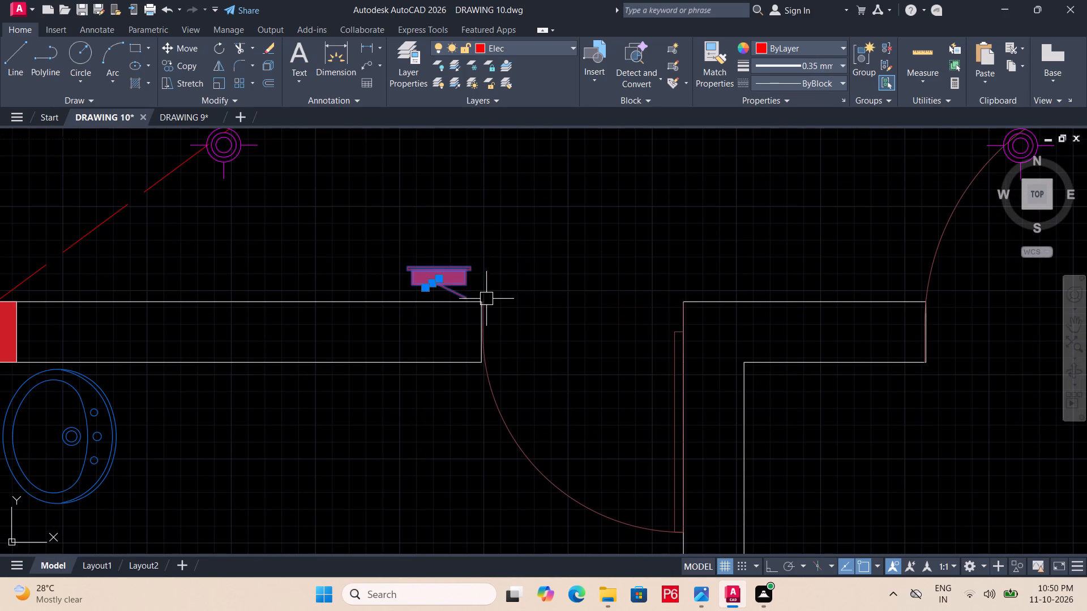
{"action": "scroll", "coordinate": [436, 278], "scroll_direction": "up", "scroll_amount": 2}
{"action": "middle_click", "coordinate": [438, 276]}
{"action": "type", "text": "RO"}
{"action": "key", "text": "space"}
{"action": "left_click", "coordinate": [467, 246]}
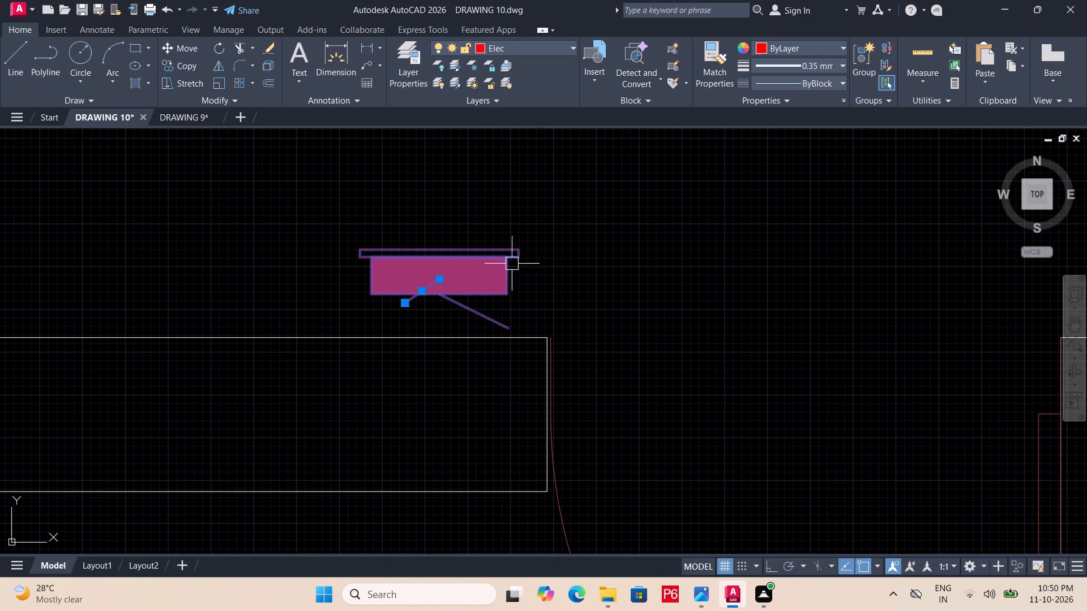
{"action": "left_click", "coordinate": [514, 253]}
{"action": "type", "text": "RO"}
{"action": "key", "text": "space"}
{"action": "left_click", "coordinate": [513, 257]}
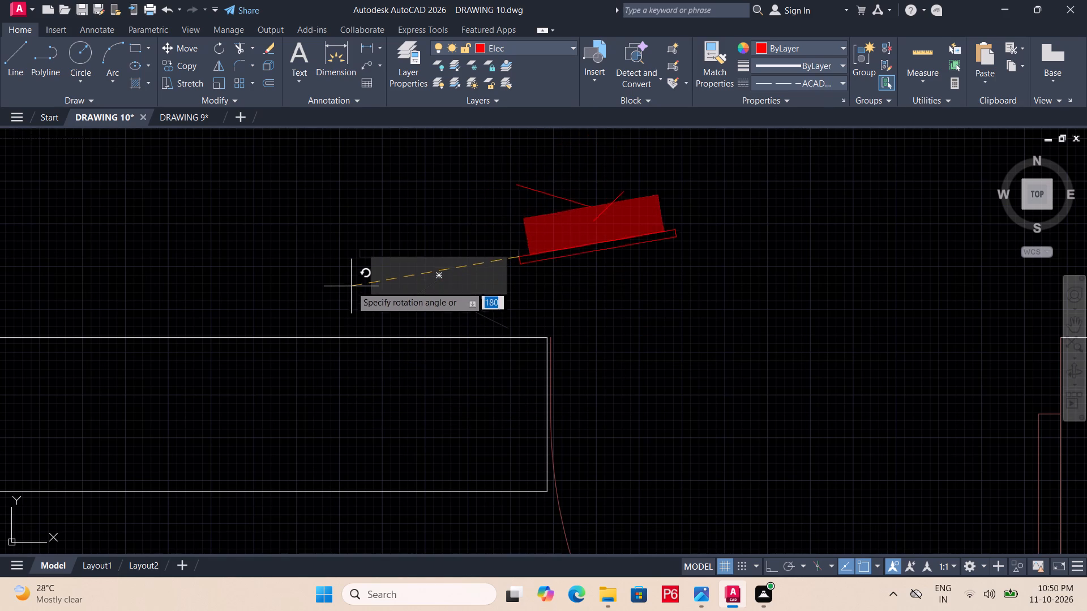
{"action": "key", "text": "F8"}
{"action": "left_click", "coordinate": [351, 281]}
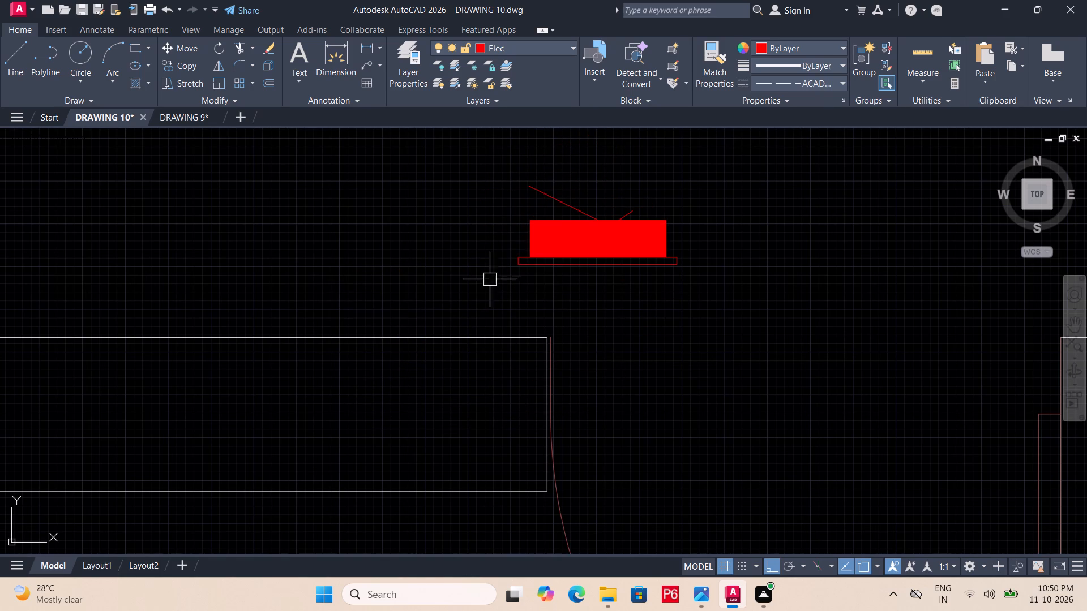
Move the rotated switch board by its base edge midpoint onto Bedroom 1's wall face, just beside the 8'6"X7' bathroom door.
{"action": "left_click", "coordinate": [493, 180]}
{"action": "left_click", "coordinate": [684, 291]}
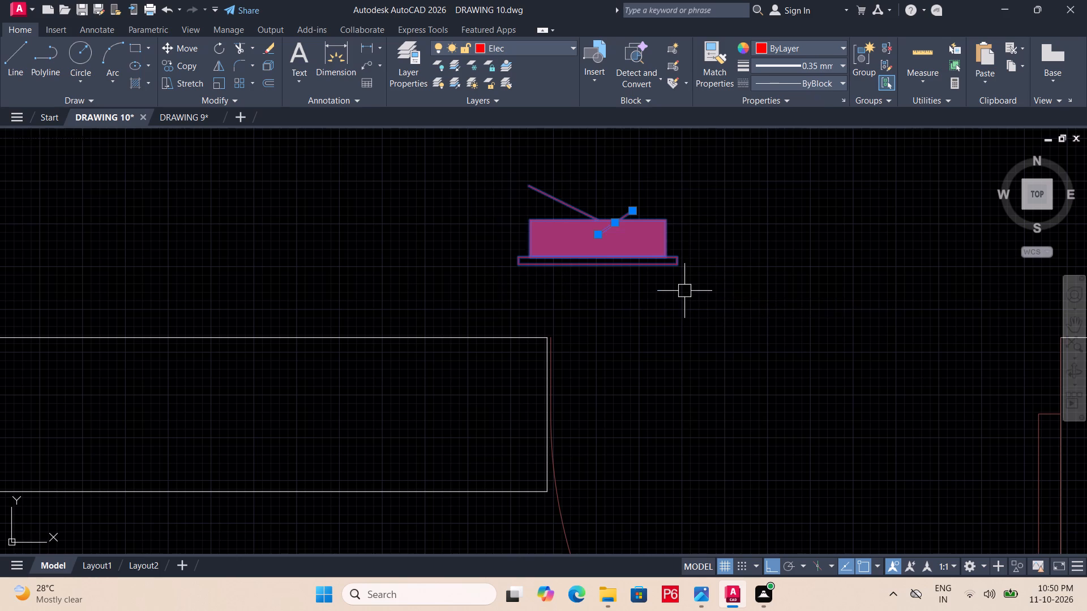
{"action": "key", "text": "m"}
{"action": "key", "text": "space"}
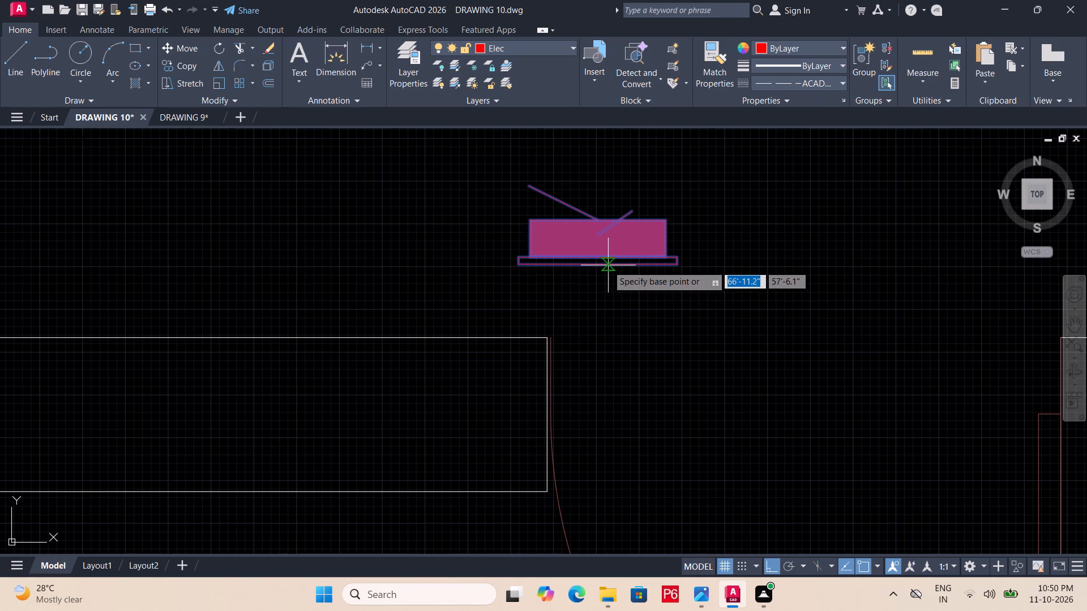
{"action": "left_click", "coordinate": [599, 267]}
{"action": "key", "text": "F8"}
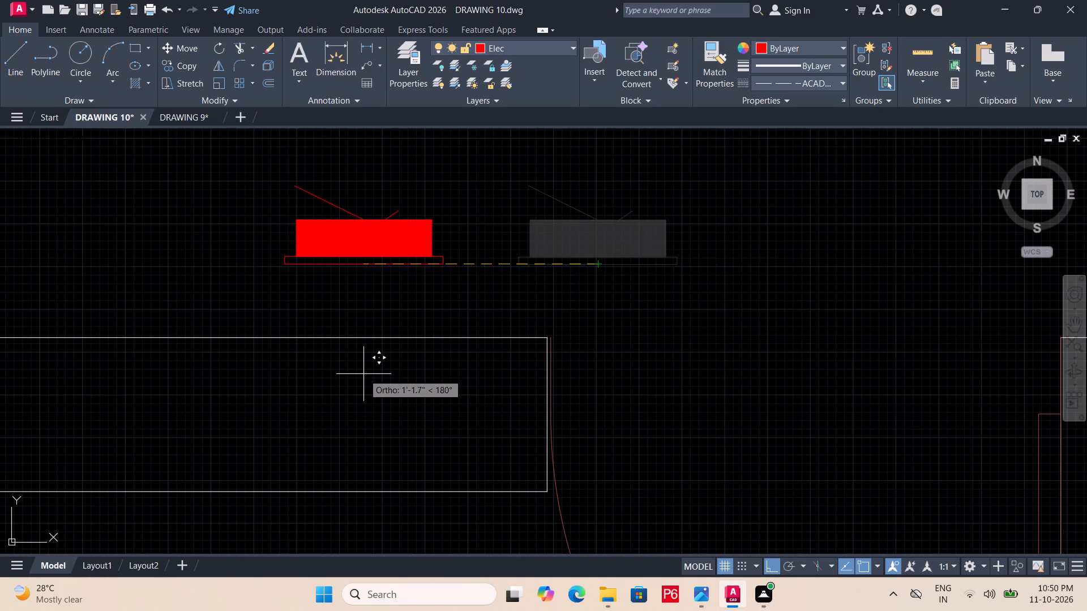
{"action": "left_click", "coordinate": [421, 335]}
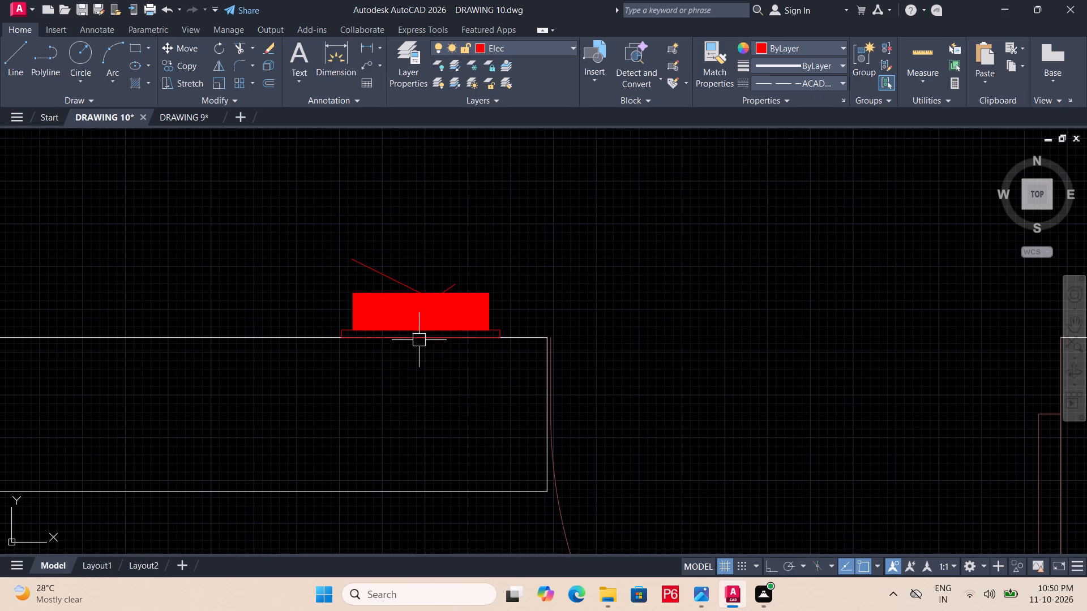
Save the drawing.
{"action": "key", "text": "ctrl+s"}
{"action": "key", "text": "ctrl+s"}
{"action": "key", "text": "ctrl+s"}
{"action": "key", "text": "ctrl+s"}
Copy Bedroom 1's switch board by its base midpoint onto Bedroom 2's wall, between the bedroom door and the 8'X8' bathroom door.
{"action": "scroll", "coordinate": [378, 371], "scroll_direction": "down", "scroll_amount": 3, "text": "ctrl"}
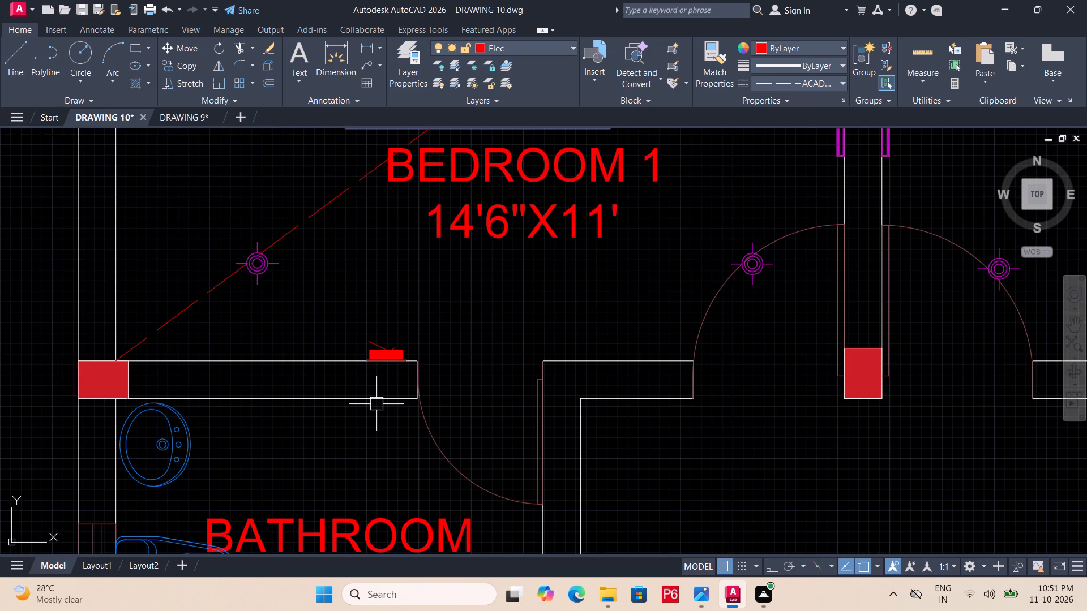
{"action": "scroll", "coordinate": [397, 402], "scroll_direction": "down", "scroll_amount": 1}
{"action": "middle_click_drag", "start_coordinate": [396, 394], "coordinate": [386, 305]}
{"action": "middle_click_drag", "start_coordinate": [523, 375], "coordinate": [520, 363]}
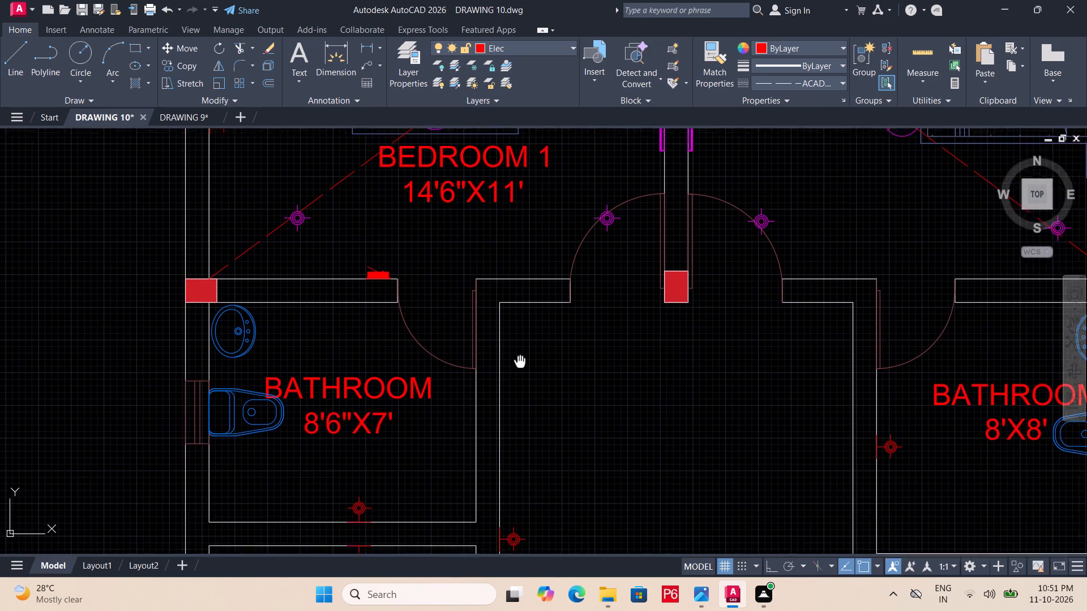
{"action": "middle_click_drag", "start_coordinate": [520, 363], "coordinate": [500, 294]}
{"action": "scroll", "coordinate": [553, 303], "scroll_direction": "down", "scroll_amount": 3}
{"action": "middle_click_drag", "start_coordinate": [598, 332], "coordinate": [588, 292]}
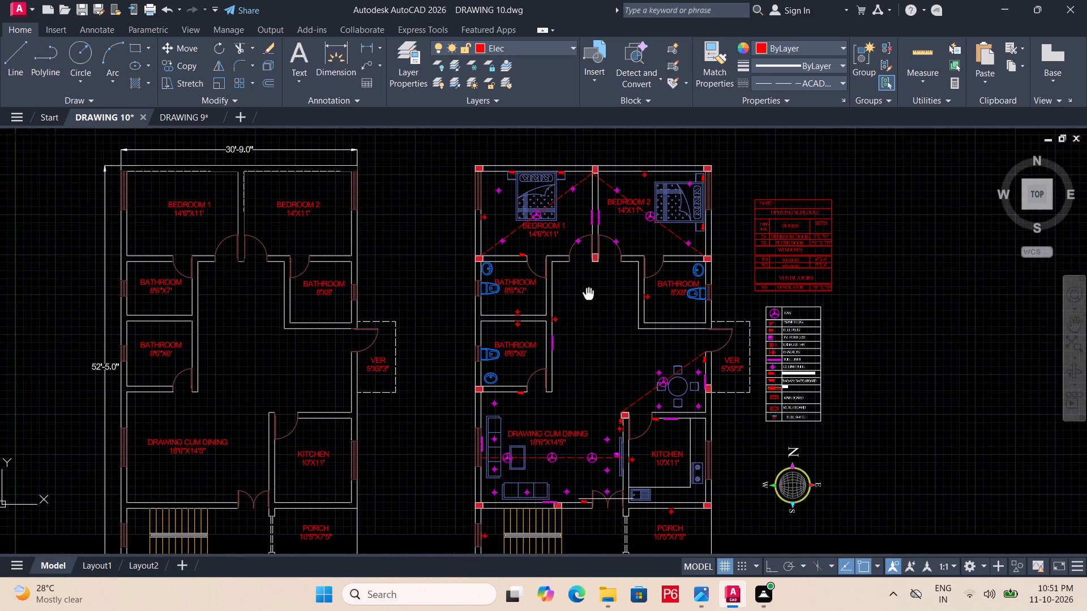
{"action": "middle_click_drag", "start_coordinate": [588, 292], "coordinate": [588, 289]}
{"action": "scroll", "coordinate": [653, 242], "scroll_direction": "up", "scroll_amount": 3}
{"action": "middle_click_drag", "start_coordinate": [643, 241], "coordinate": [648, 313]}
{"action": "scroll", "coordinate": [643, 241], "scroll_direction": "down", "scroll_amount": 1}
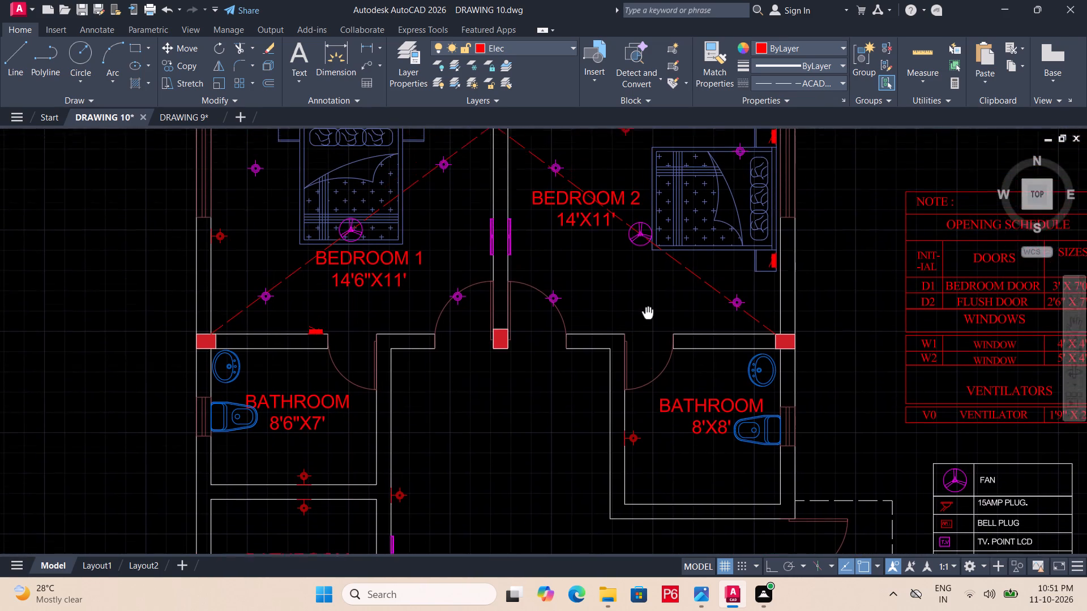
{"action": "middle_click_drag", "start_coordinate": [648, 313], "coordinate": [644, 348]}
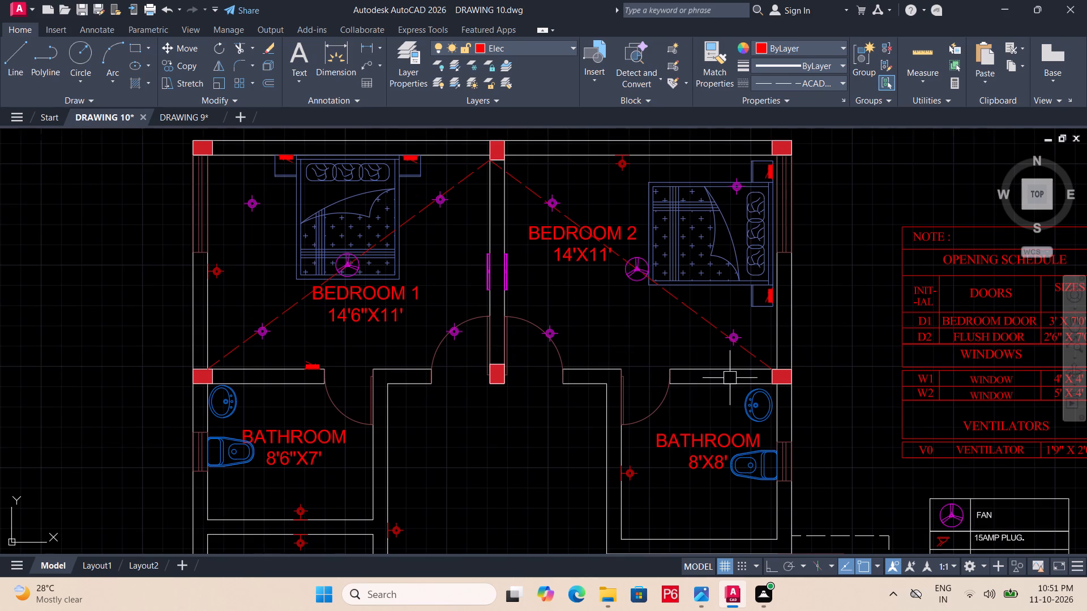
{"action": "middle_click_drag", "start_coordinate": [730, 378], "coordinate": [693, 284]}
{"action": "scroll", "coordinate": [287, 285], "scroll_direction": "up", "scroll_amount": 3}
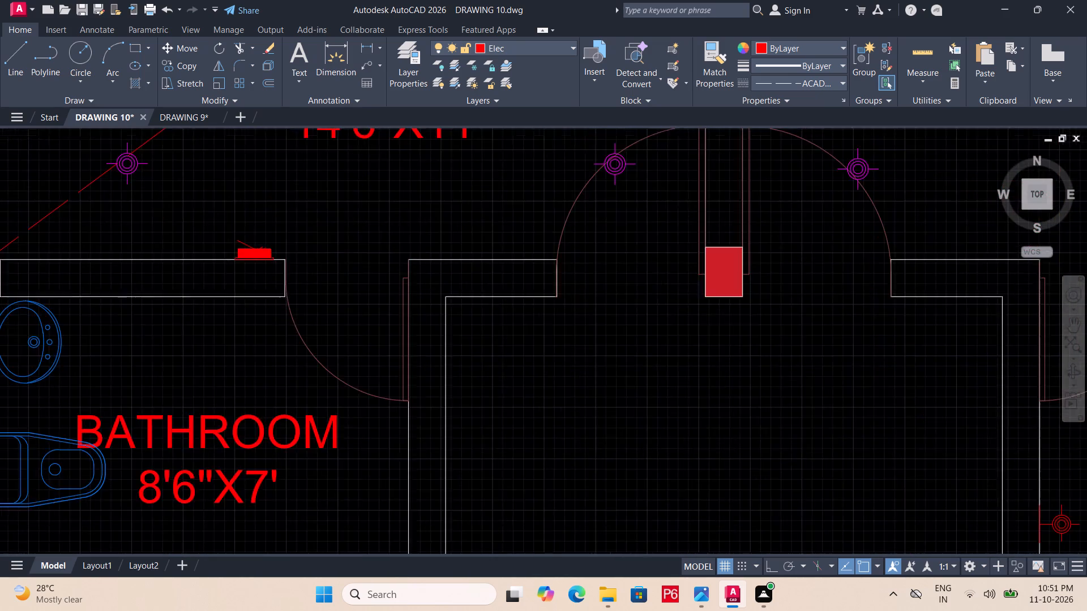
{"action": "middle_click_drag", "start_coordinate": [294, 288], "coordinate": [464, 341]}
{"action": "left_click", "coordinate": [350, 267]}
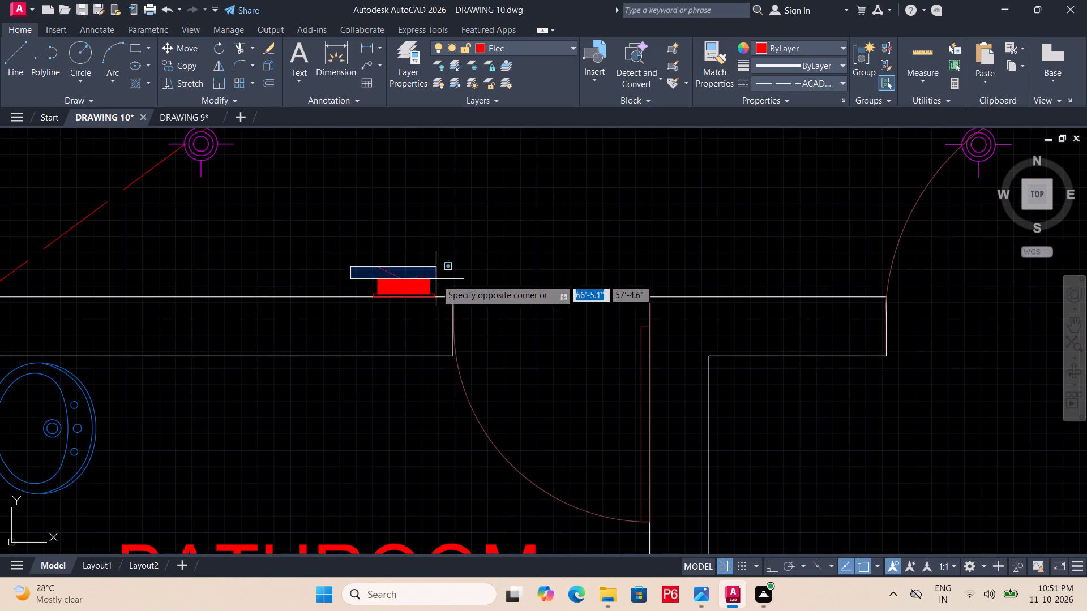
{"action": "double_click", "coordinate": [436, 279]}
{"action": "left_click", "coordinate": [456, 264]}
{"action": "left_click", "coordinate": [343, 285]}
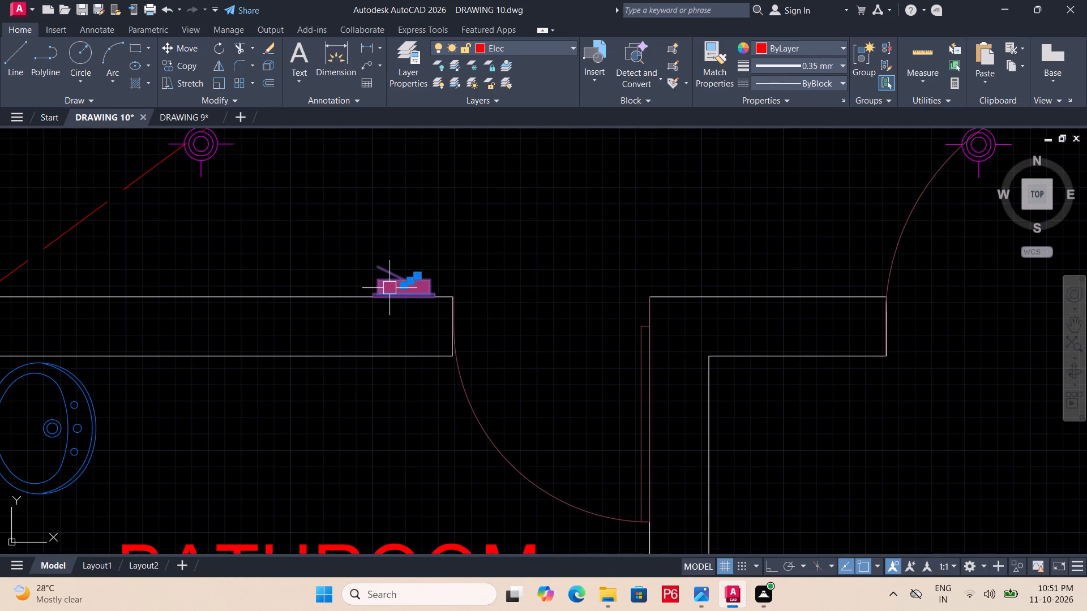
{"action": "type", "text": "CO"}
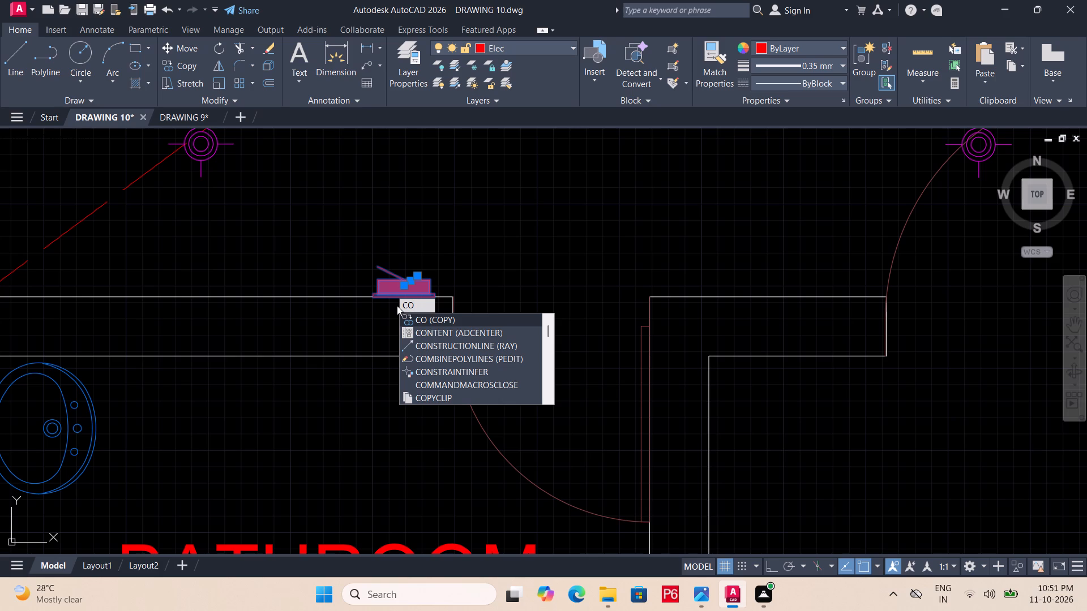
{"action": "key", "text": "Return"}
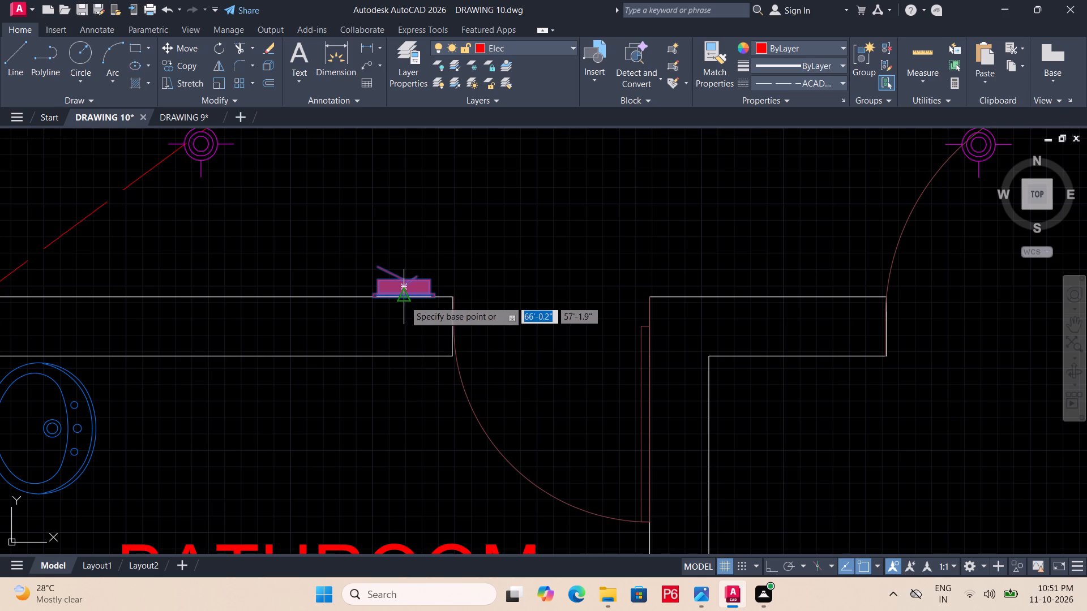
{"action": "left_click", "coordinate": [404, 300]}
{"action": "middle_click_drag", "start_coordinate": [677, 293], "coordinate": [70, 319]}
{"action": "middle_click_drag", "start_coordinate": [816, 327], "coordinate": [761, 327]}
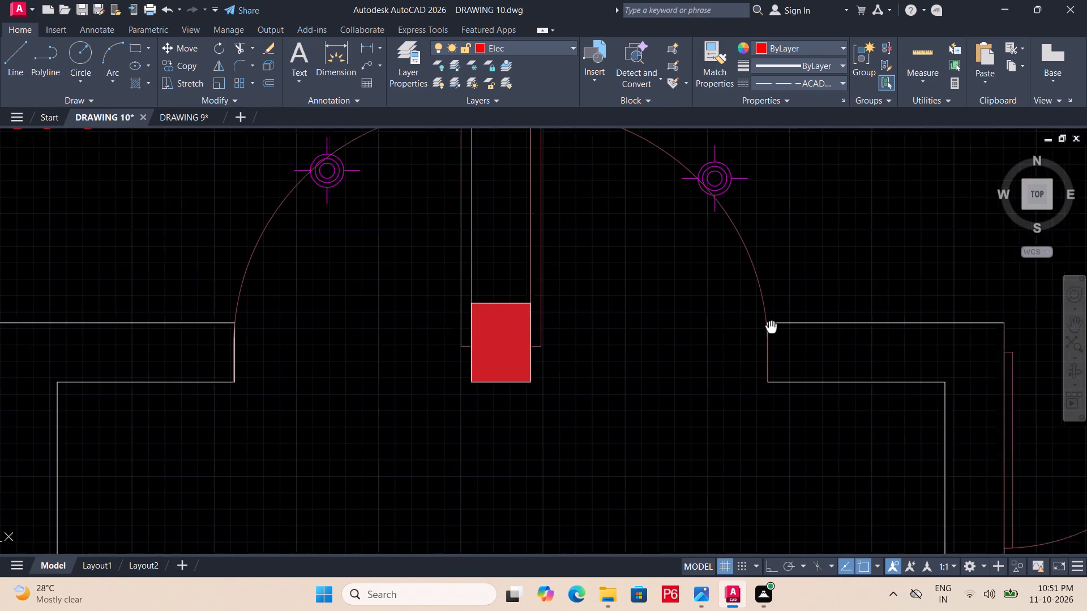
{"action": "middle_click_drag", "start_coordinate": [761, 327], "coordinate": [471, 334]}
{"action": "left_click", "coordinate": [550, 330]}
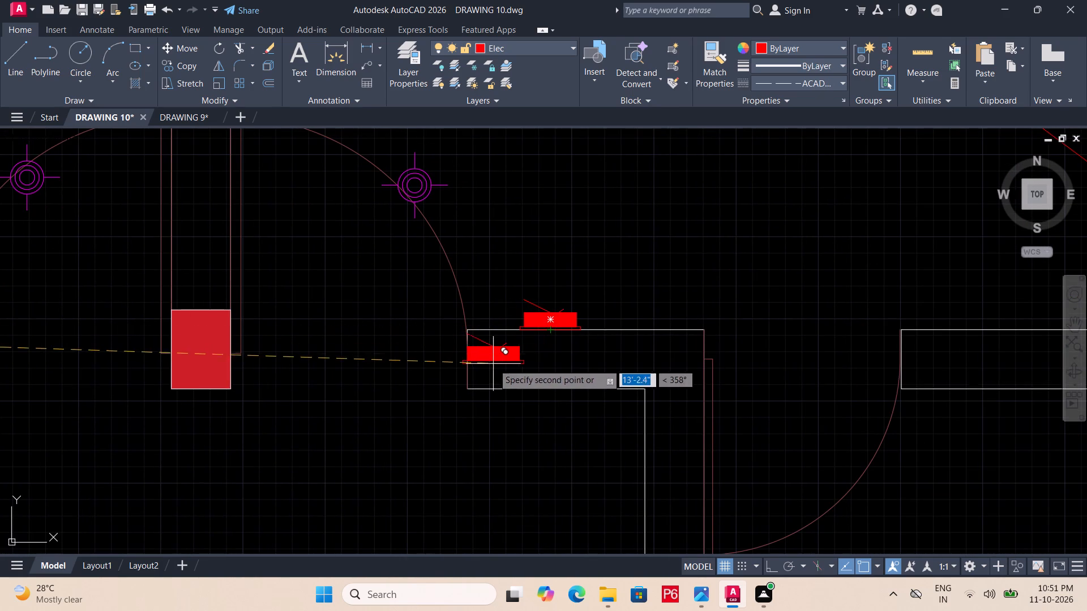
Save the drawing with the switch board copied into Bedroom 2.
{"action": "key", "text": "ctrl+s"}
{"action": "key", "text": "ctrl+s"}
{"action": "key", "text": "ctrl+s"}
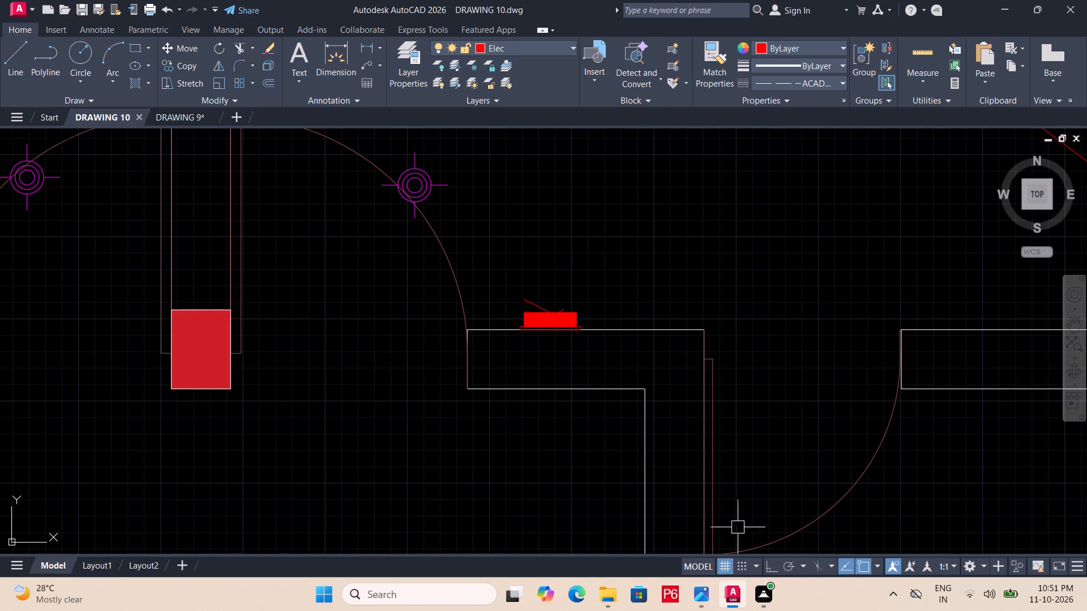
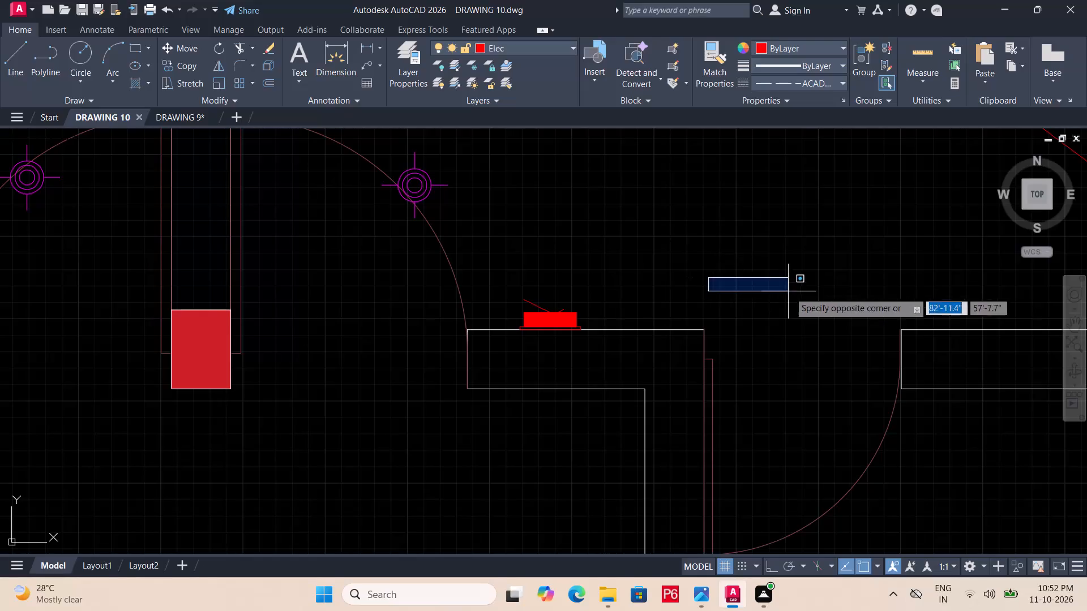
Save the drawing.
{"action": "scroll", "coordinate": [785, 300], "scroll_direction": "down", "scroll_amount": 3}
{"action": "middle_click_drag", "start_coordinate": [790, 271], "coordinate": [695, 268]}
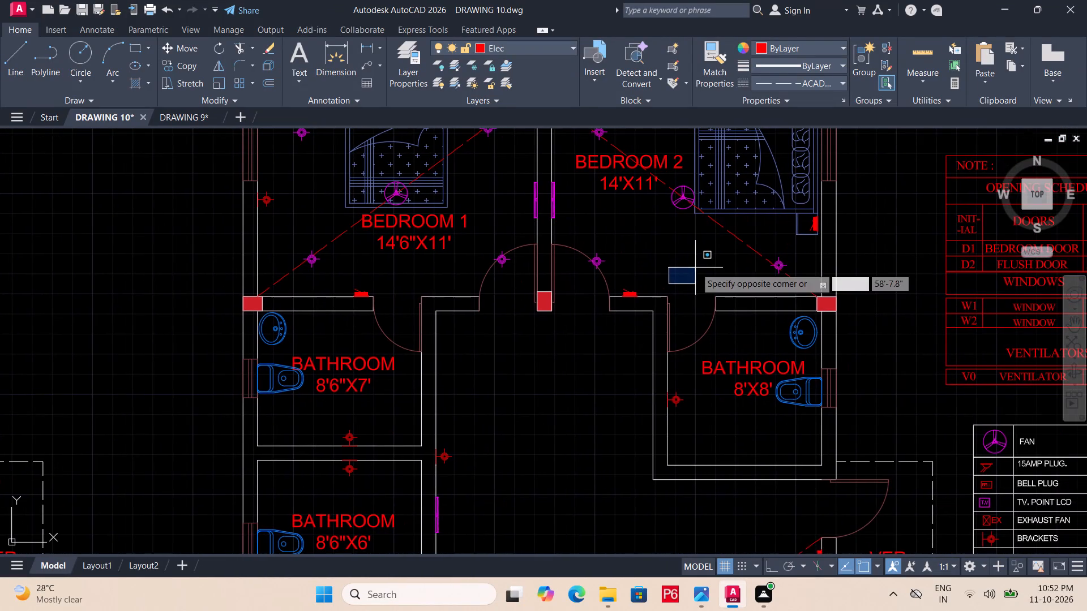
{"action": "key", "text": "ctrl+s"}
{"action": "key", "text": "ctrl+s"}
{"action": "key", "text": "ctrl+s"}
Examine the opening schedule, the electrical symbol legend and the symbols placed across the furnished plan.
{"action": "middle_click_drag", "start_coordinate": [845, 338], "coordinate": [651, 300]}
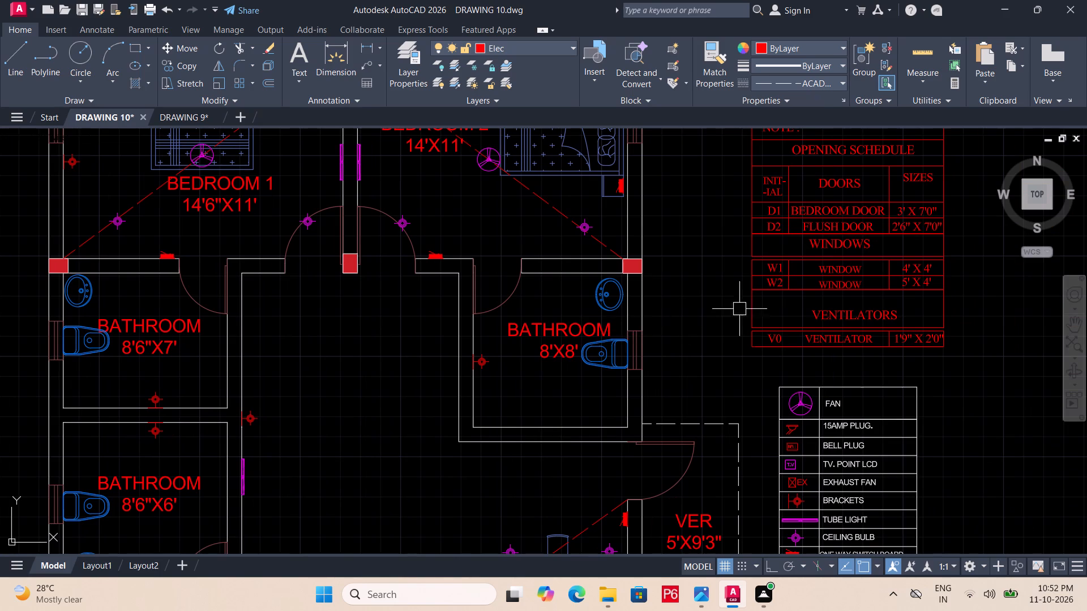
{"action": "scroll", "coordinate": [771, 303], "scroll_direction": "up", "scroll_amount": 1}
{"action": "middle_click_drag", "start_coordinate": [771, 303], "coordinate": [737, 343]}
{"action": "scroll", "coordinate": [726, 303], "scroll_direction": "down", "scroll_amount": 2}
{"action": "middle_click_drag", "start_coordinate": [722, 435], "coordinate": [731, 365]}
{"action": "scroll", "coordinate": [790, 397], "scroll_direction": "up", "scroll_amount": 1}
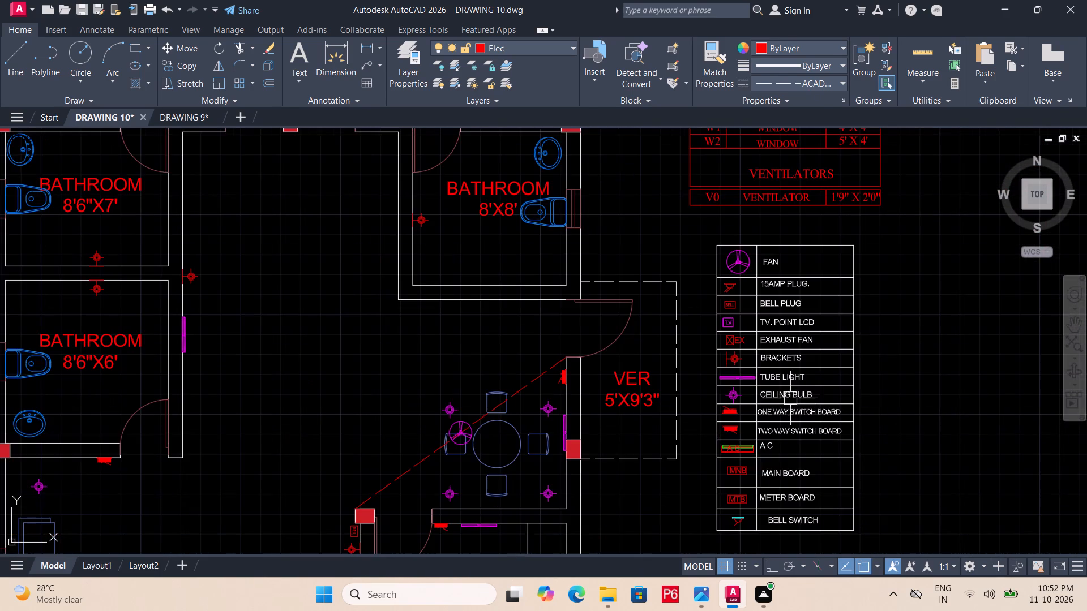
{"action": "scroll", "coordinate": [759, 441], "scroll_direction": "up", "scroll_amount": 1}
{"action": "middle_click_drag", "start_coordinate": [735, 450], "coordinate": [761, 448]}
{"action": "scroll", "coordinate": [758, 444], "scroll_direction": "down", "scroll_amount": 1}
{"action": "scroll", "coordinate": [678, 419], "scroll_direction": "down", "scroll_amount": 2}
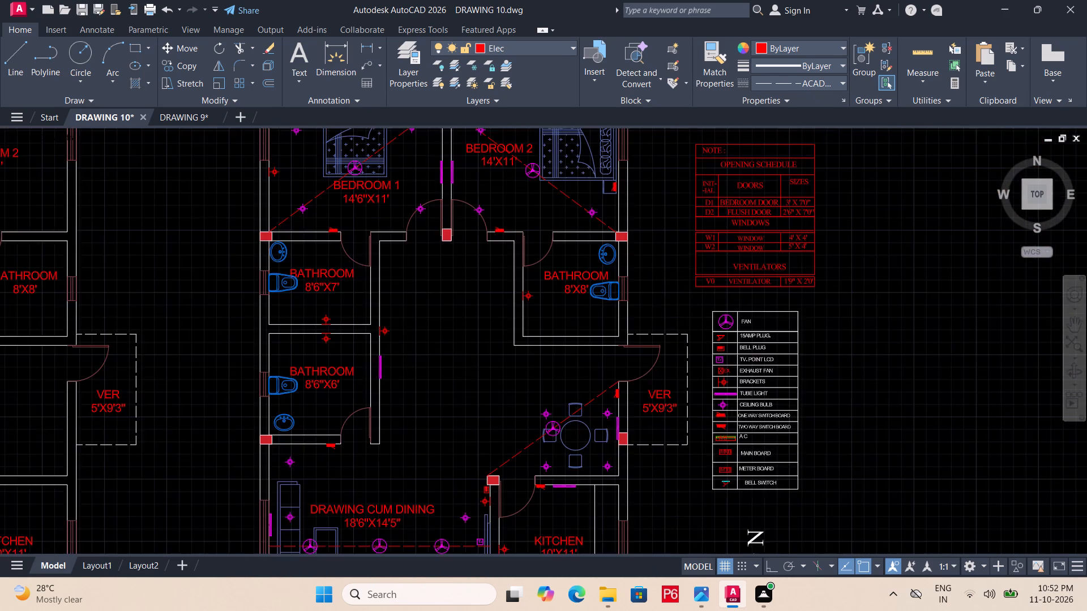
{"action": "middle_click_drag", "start_coordinate": [678, 419], "coordinate": [816, 312]}
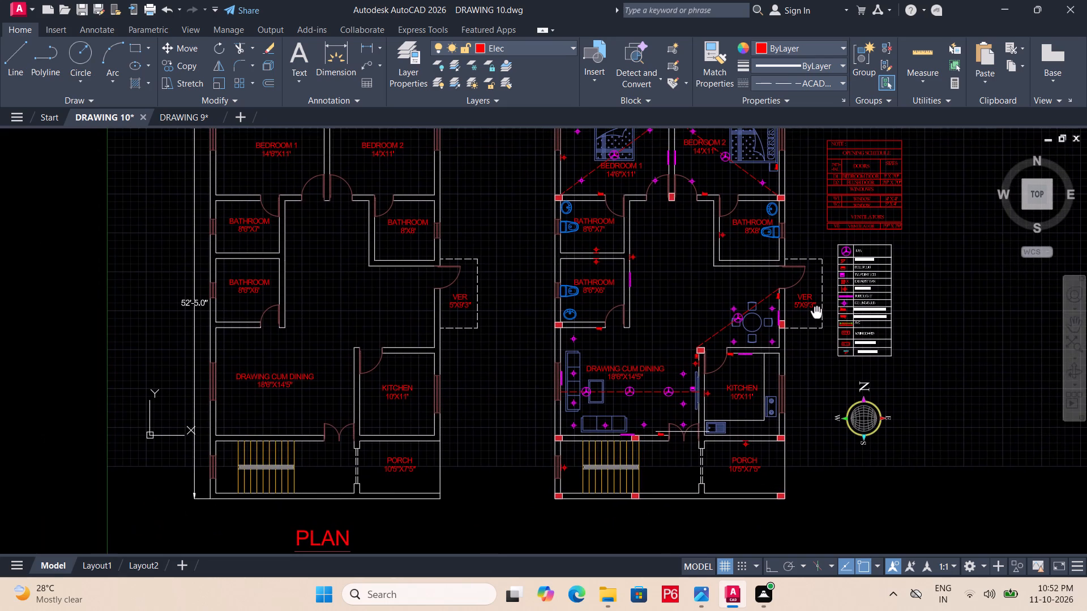
{"action": "middle_click_drag", "start_coordinate": [816, 312], "coordinate": [815, 312]}
Delete the stray horizontal line crossing the double door at the bottom of the drawing cum dining room, and save the drawing.
{"action": "scroll", "coordinate": [713, 450], "scroll_direction": "up", "scroll_amount": 2}
{"action": "middle_click_drag", "start_coordinate": [713, 450], "coordinate": [711, 428]}
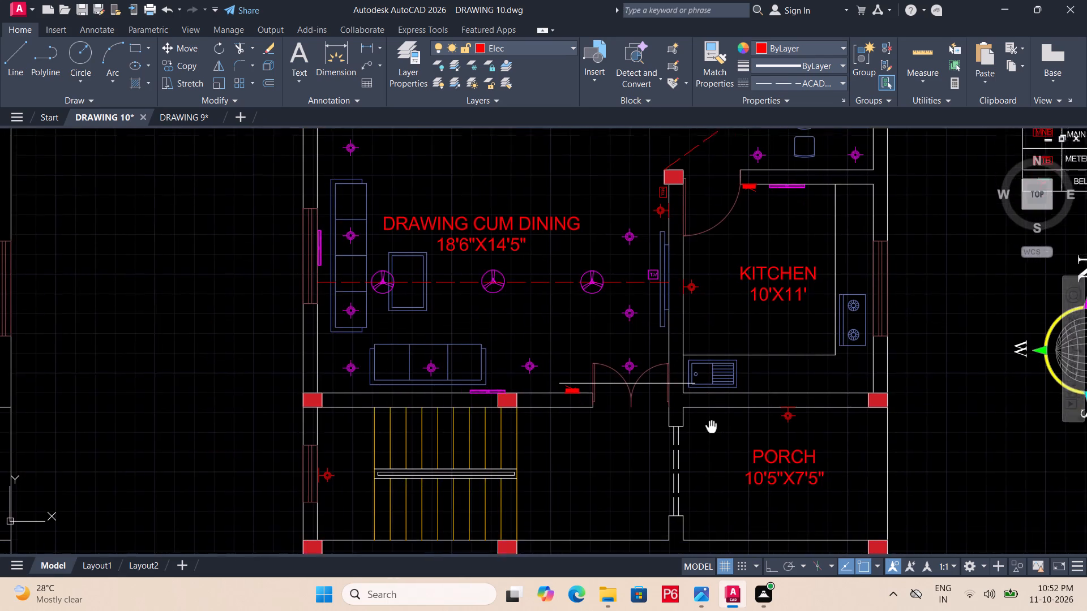
{"action": "middle_click_drag", "start_coordinate": [711, 428], "coordinate": [688, 529]}
{"action": "scroll", "coordinate": [681, 459], "scroll_direction": "down", "scroll_amount": 1}
{"action": "middle_click_drag", "start_coordinate": [669, 385], "coordinate": [667, 390]}
{"action": "scroll", "coordinate": [632, 492], "scroll_direction": "up", "scroll_amount": 3}
{"action": "left_click", "coordinate": [670, 448]}
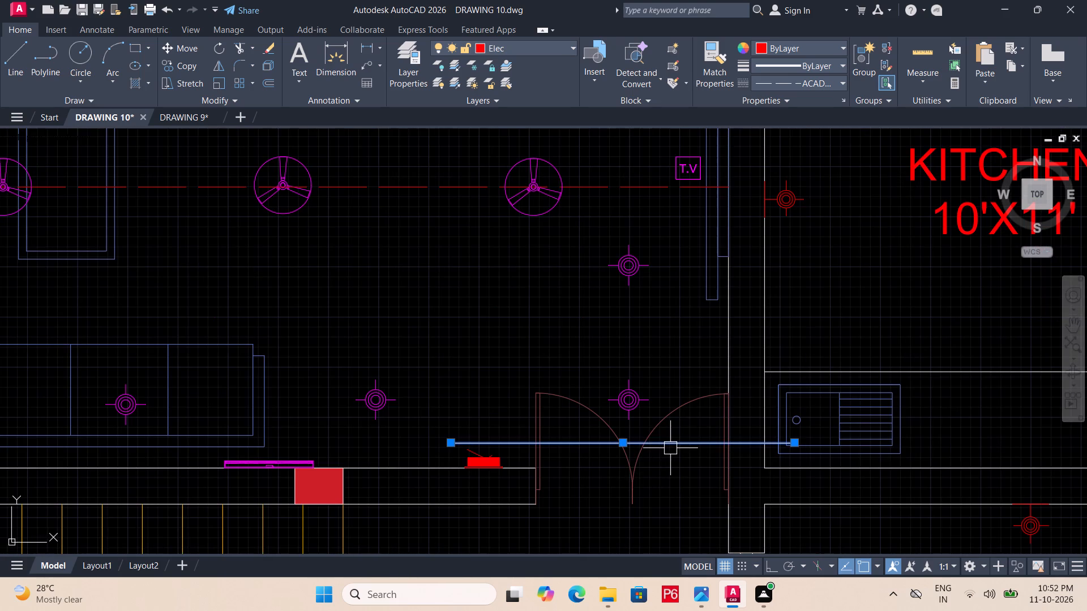
{"action": "key", "text": "Delete"}
{"action": "key", "text": "ctrl+s"}
{"action": "key", "text": "ctrl+s"}
{"action": "key", "text": "ctrl+s"}
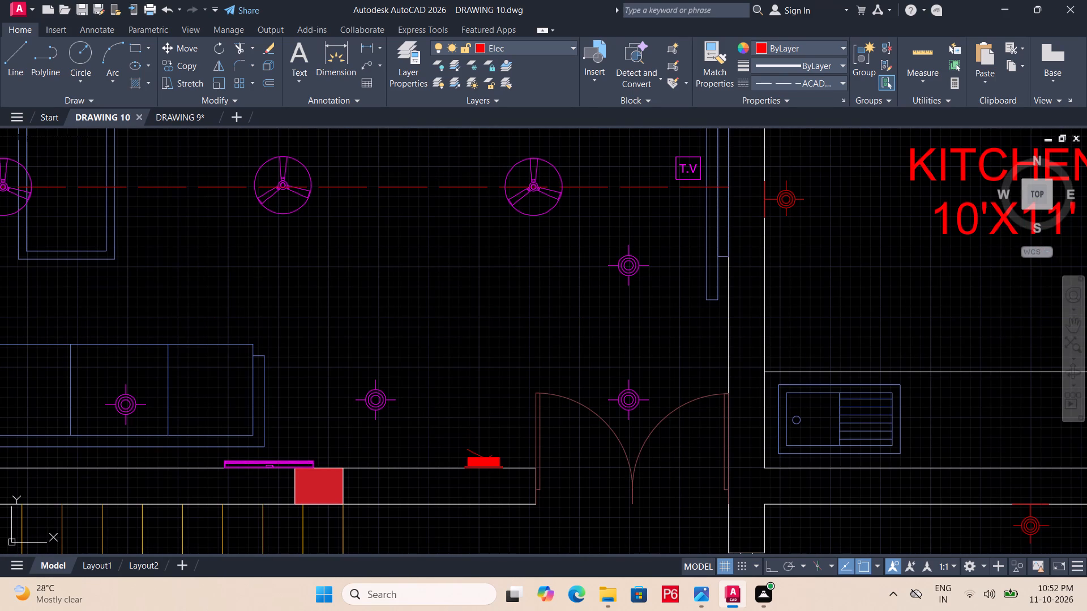
Save the drawing after reviewing the whole furnished plan.
{"action": "scroll", "coordinate": [667, 453], "scroll_direction": "down", "scroll_amount": 1}
{"action": "middle_click_drag", "start_coordinate": [667, 453], "coordinate": [598, 549]}
{"action": "scroll", "coordinate": [588, 466], "scroll_direction": "down", "scroll_amount": 2}
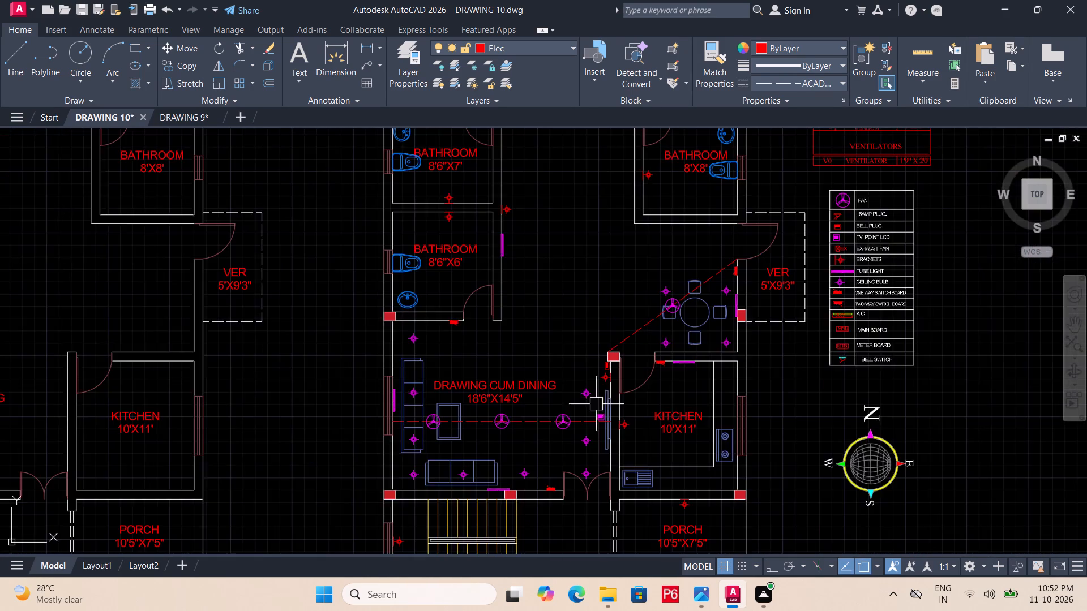
{"action": "middle_click_drag", "start_coordinate": [595, 397], "coordinate": [521, 424]}
{"action": "scroll", "coordinate": [595, 397], "scroll_direction": "down", "scroll_amount": 1}
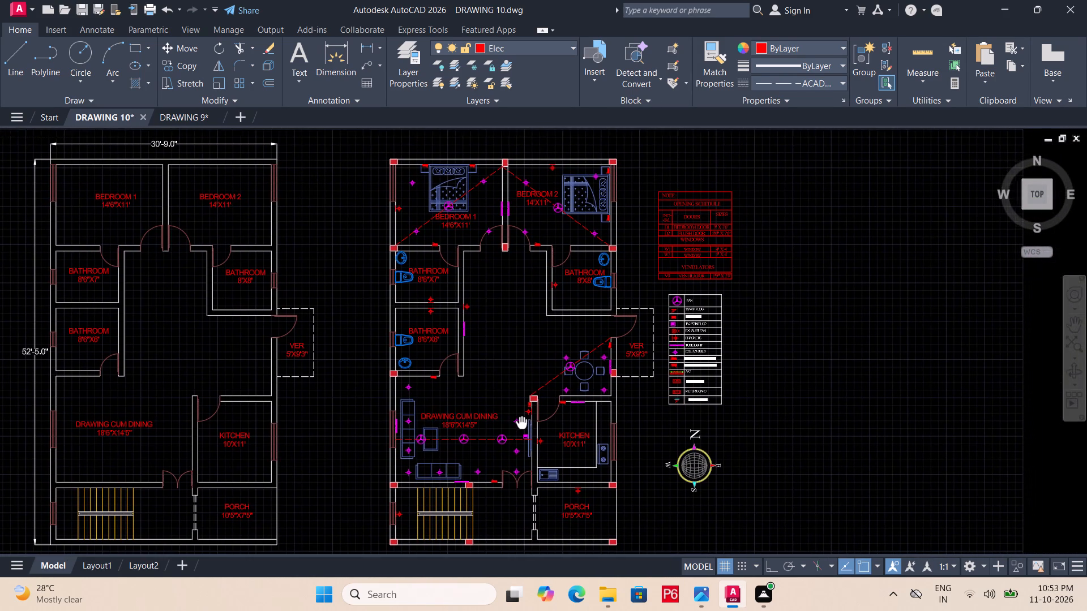
{"action": "middle_click_drag", "start_coordinate": [521, 424], "coordinate": [506, 397]}
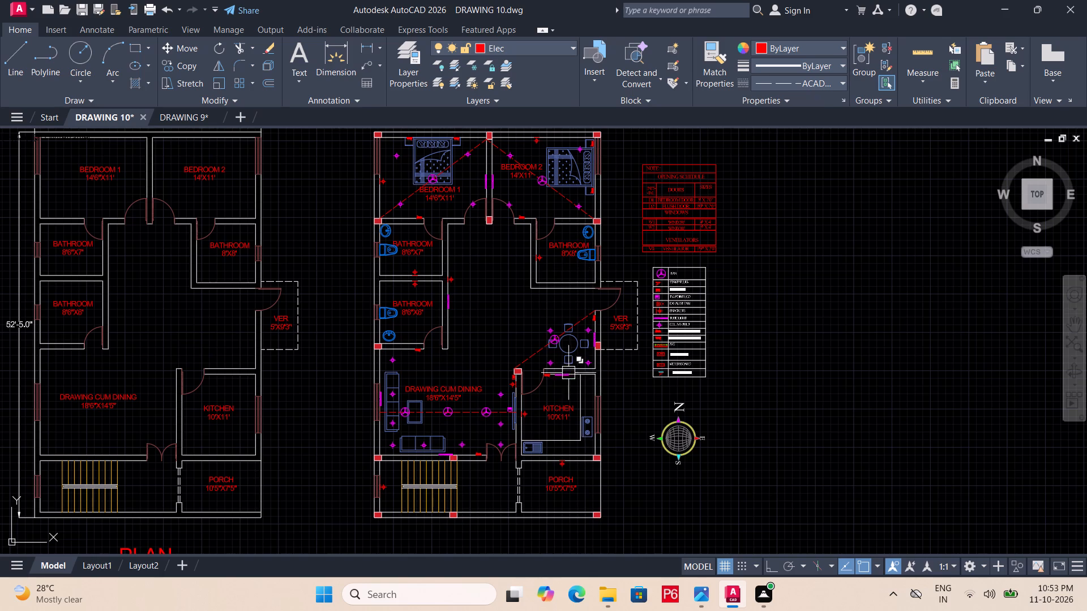
{"action": "key", "text": "ctrl+s"}
{"action": "key", "text": "ctrl+s"}
{"action": "key", "text": "ctrl+s"}
{"action": "key", "text": "ctrl+s"}
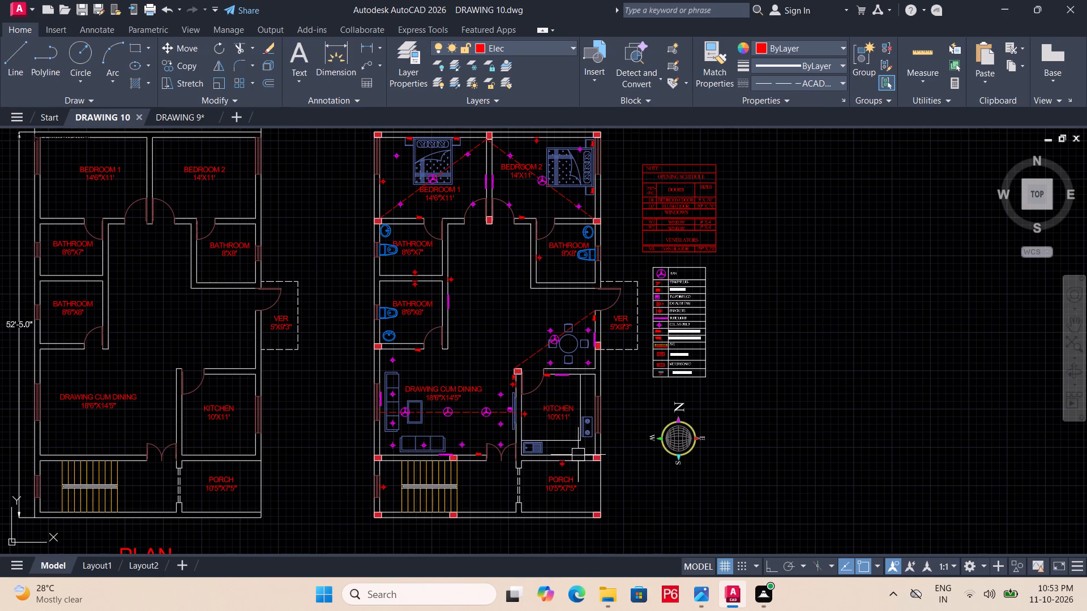
Copy the kitchen's switch board by its base midpoint straight down onto the porch's wall beside the bracket light, and save the drawing.
{"action": "middle_click_drag", "start_coordinate": [521, 470], "coordinate": [533, 459]}
{"action": "scroll", "coordinate": [534, 459], "scroll_direction": "up", "scroll_amount": 1}
{"action": "middle_click_drag", "start_coordinate": [535, 504], "coordinate": [542, 488]}
{"action": "scroll", "coordinate": [541, 492], "scroll_direction": "up", "scroll_amount": 1}
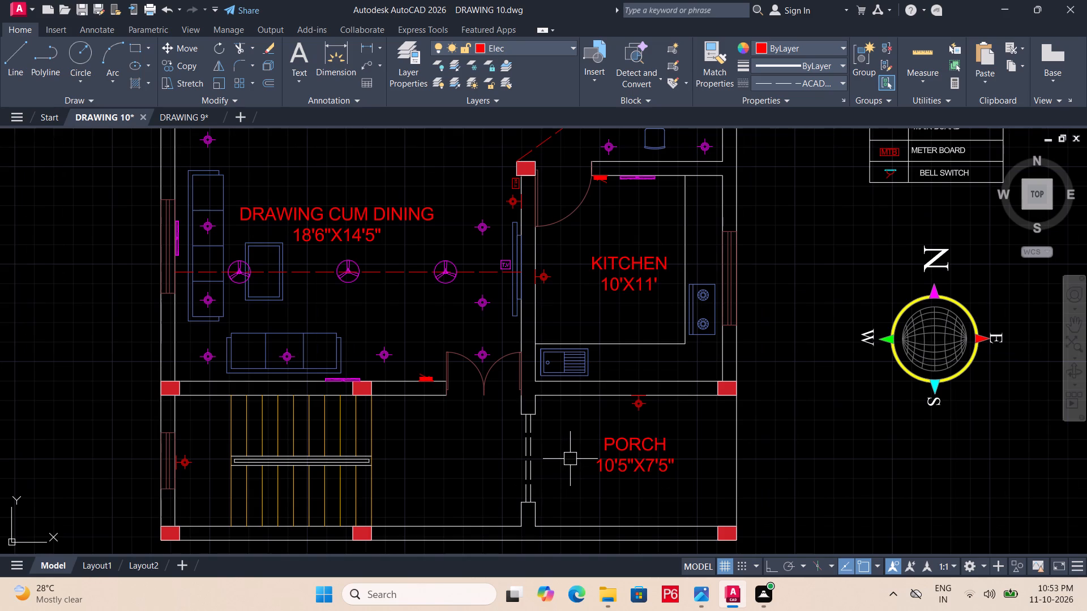
{"action": "scroll", "coordinate": [537, 403], "scroll_direction": "up", "scroll_amount": 1}
{"action": "scroll", "coordinate": [588, 405], "scroll_direction": "down", "scroll_amount": 1}
{"action": "middle_click_drag", "start_coordinate": [583, 411], "coordinate": [521, 399]}
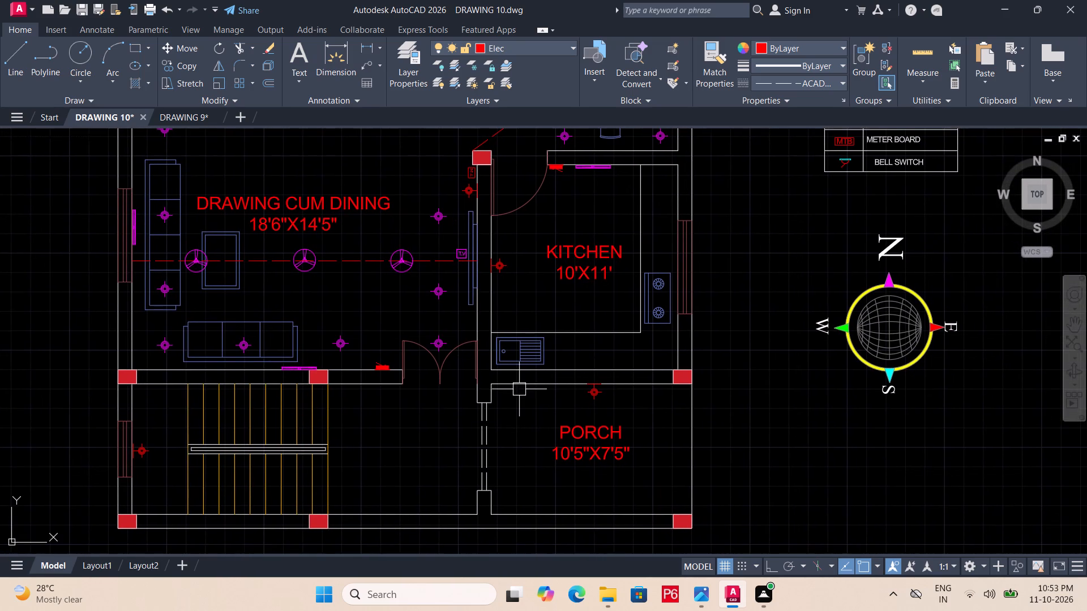
{"action": "scroll", "coordinate": [561, 161], "scroll_direction": "up", "scroll_amount": 3}
{"action": "left_click", "coordinate": [577, 183]}
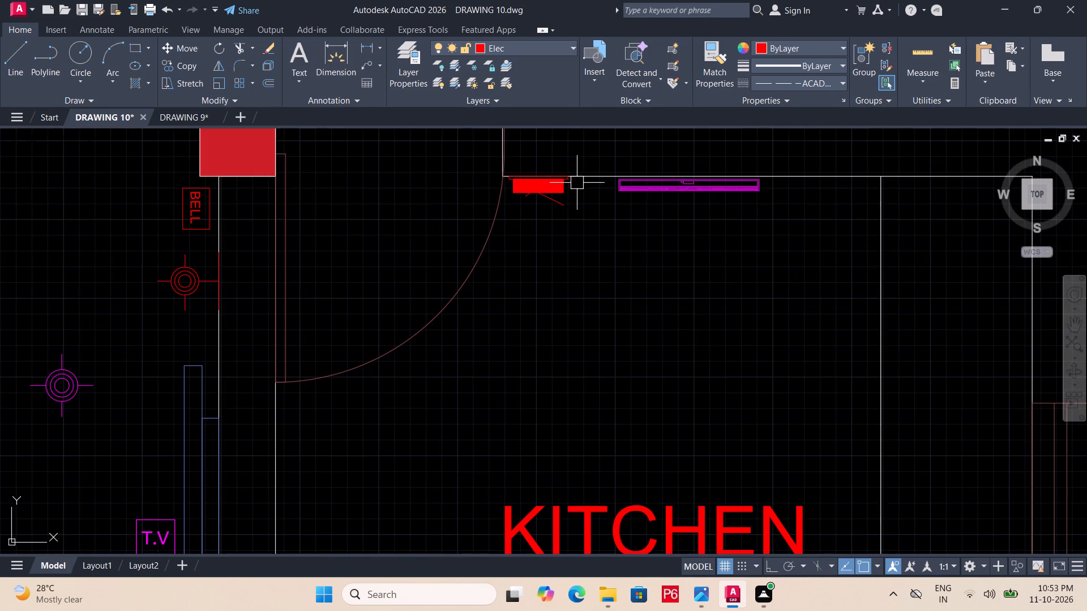
{"action": "left_click", "coordinate": [508, 203]}
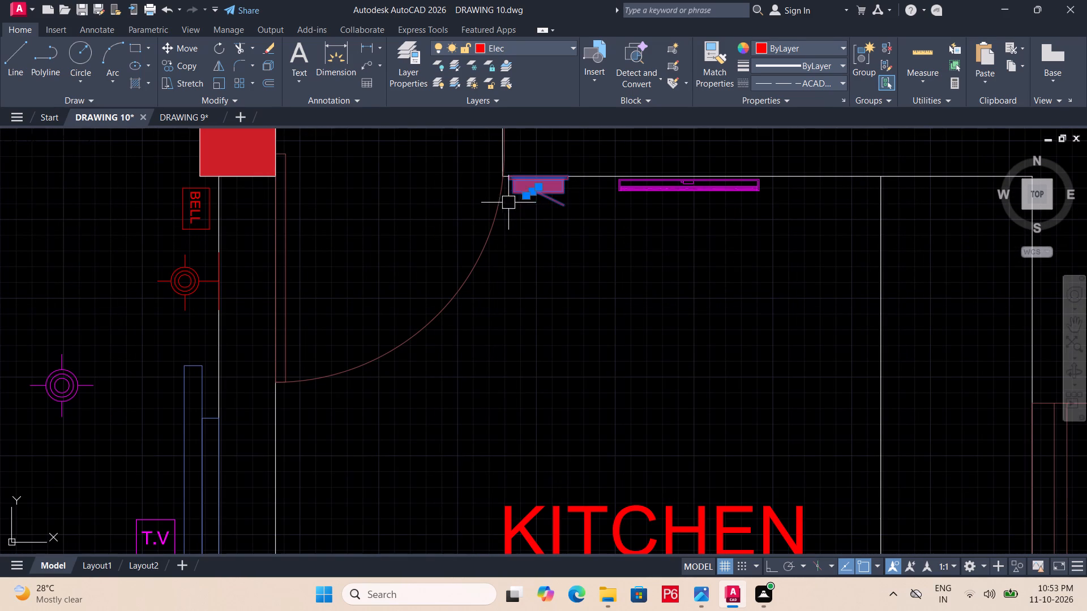
{"action": "type", "text": "CO"}
{"action": "key", "text": "space"}
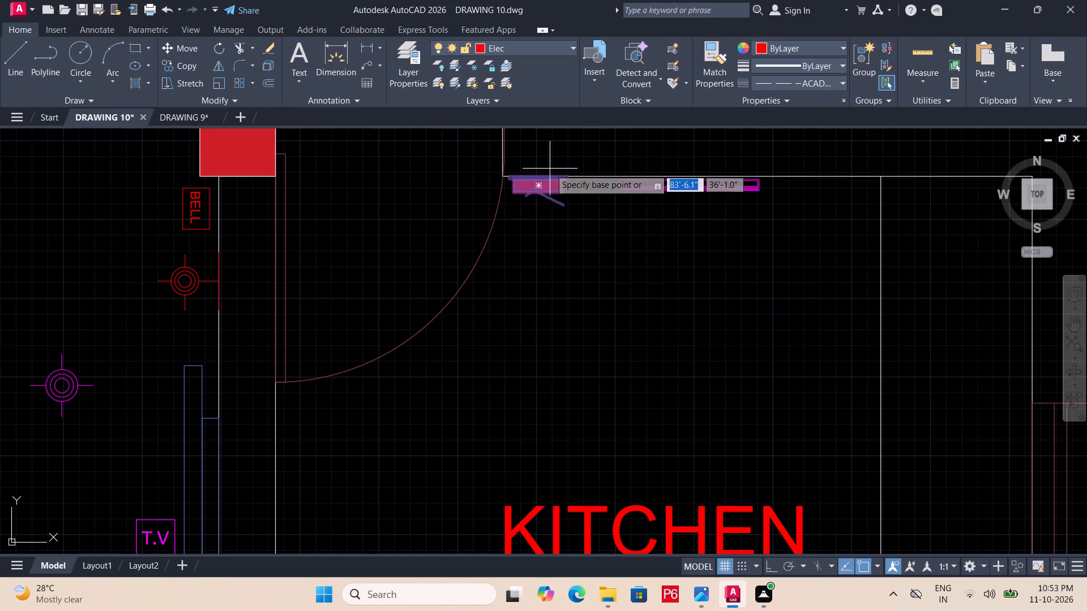
{"action": "scroll", "coordinate": [550, 169], "scroll_direction": "up", "scroll_amount": 3}
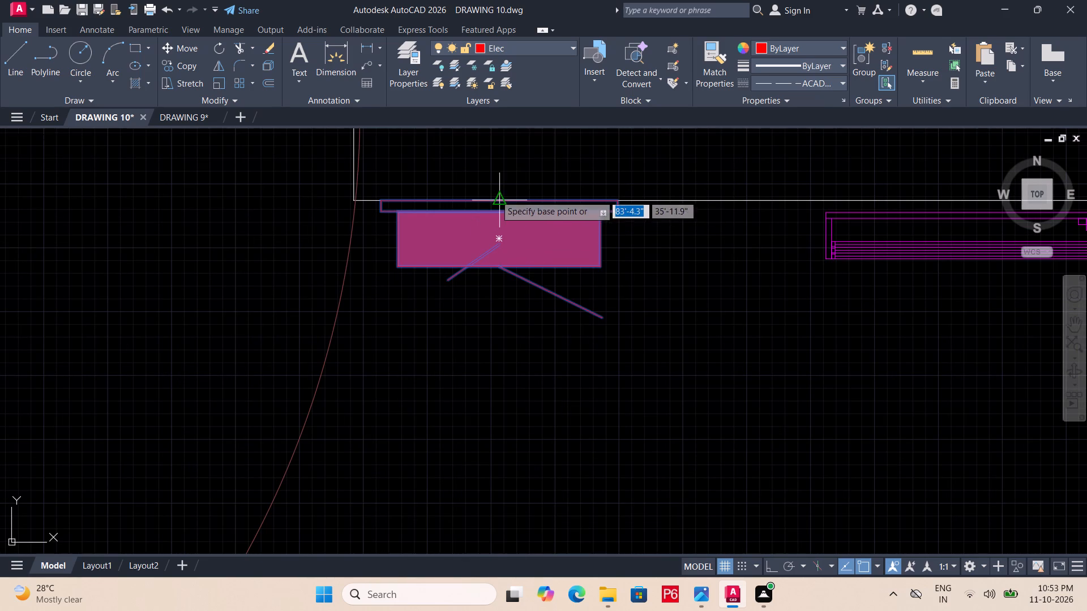
{"action": "left_click_drag", "start_coordinate": [500, 199], "coordinate": [501, 205]}
{"action": "scroll", "coordinate": [504, 324], "scroll_direction": "down", "scroll_amount": 4}
{"action": "middle_click_drag", "start_coordinate": [524, 361], "coordinate": [532, 190]}
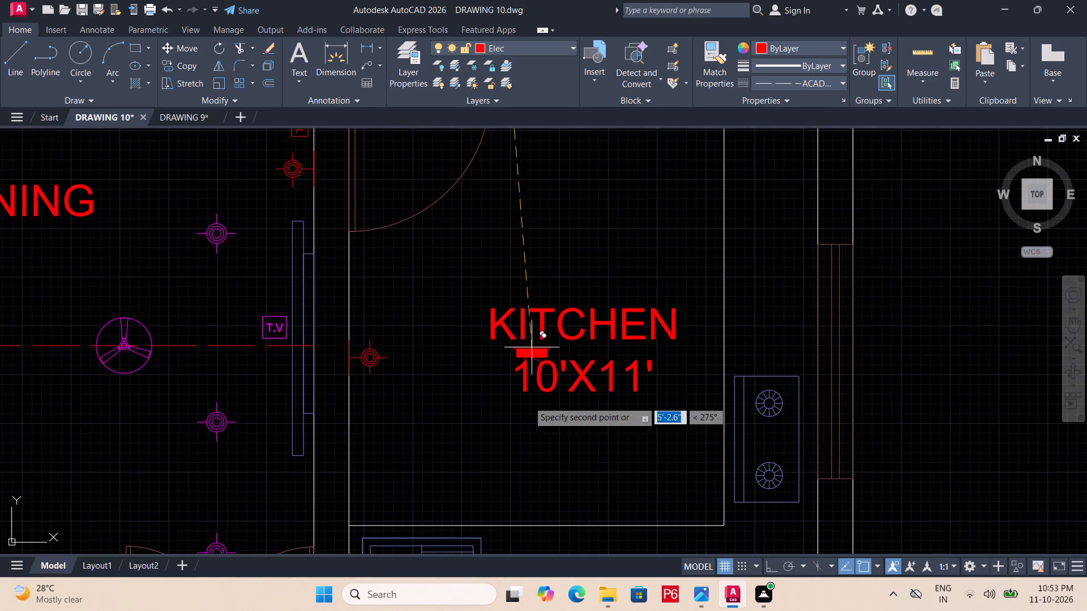
{"action": "middle_click_drag", "start_coordinate": [518, 464], "coordinate": [513, 351]}
{"action": "key", "text": "F8"}
{"action": "middle_click_drag", "start_coordinate": [500, 459], "coordinate": [506, 343]}
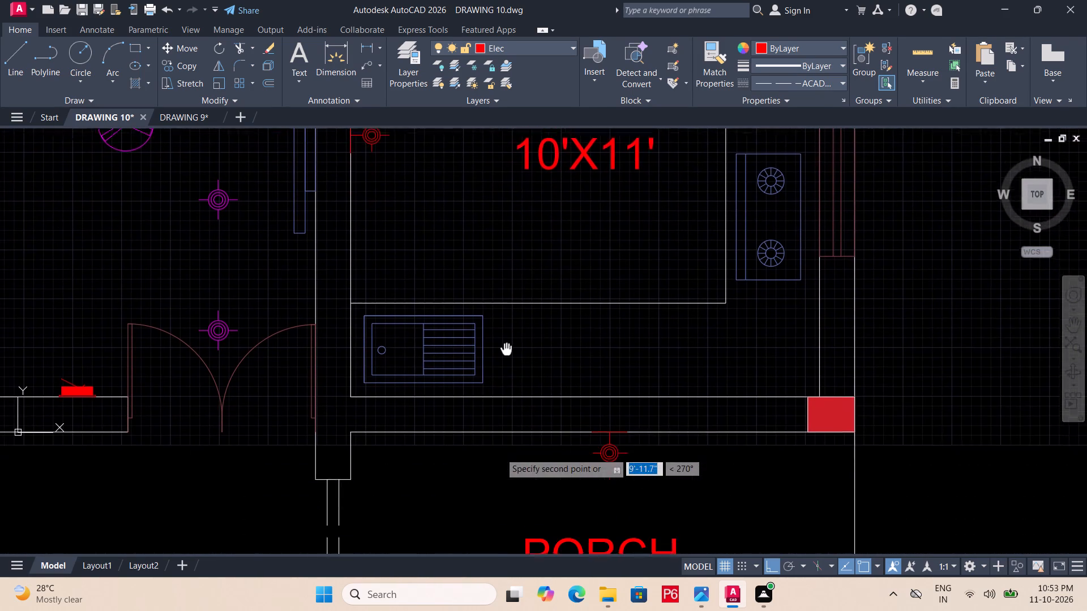
{"action": "middle_click_drag", "start_coordinate": [506, 343], "coordinate": [506, 302]}
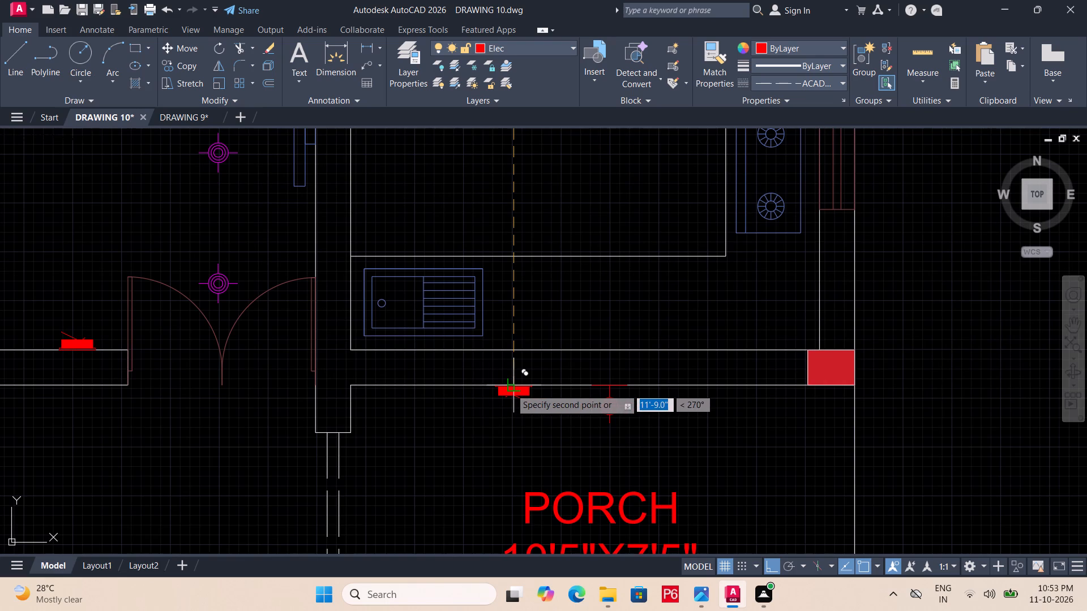
{"action": "left_click", "coordinate": [511, 389]}
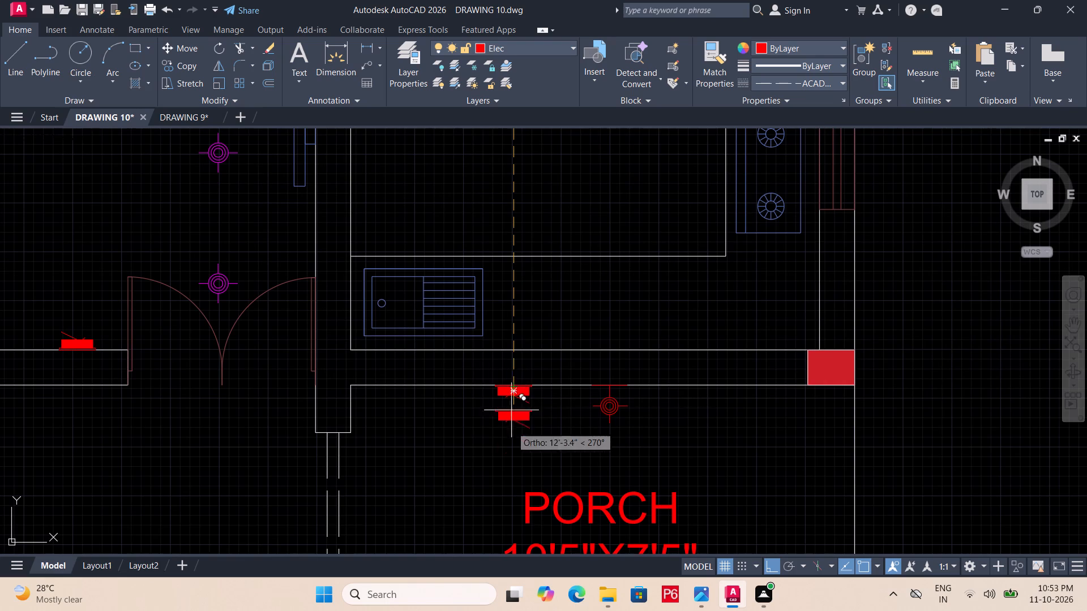
{"action": "key", "text": "ctrl+s"}
{"action": "key", "text": "ctrl+s"}
{"action": "key", "text": "ctrl+s"}
Copy the legend's MNB main board symbol into the porch's upper corner beside the double door wall, and save the drawing.
{"action": "scroll", "coordinate": [516, 458], "scroll_direction": "down", "scroll_amount": 3, "text": "ctrl"}
{"action": "middle_click_drag", "start_coordinate": [516, 458], "coordinate": [506, 469]}
{"action": "scroll", "coordinate": [704, 287], "scroll_direction": "up", "scroll_amount": 3}
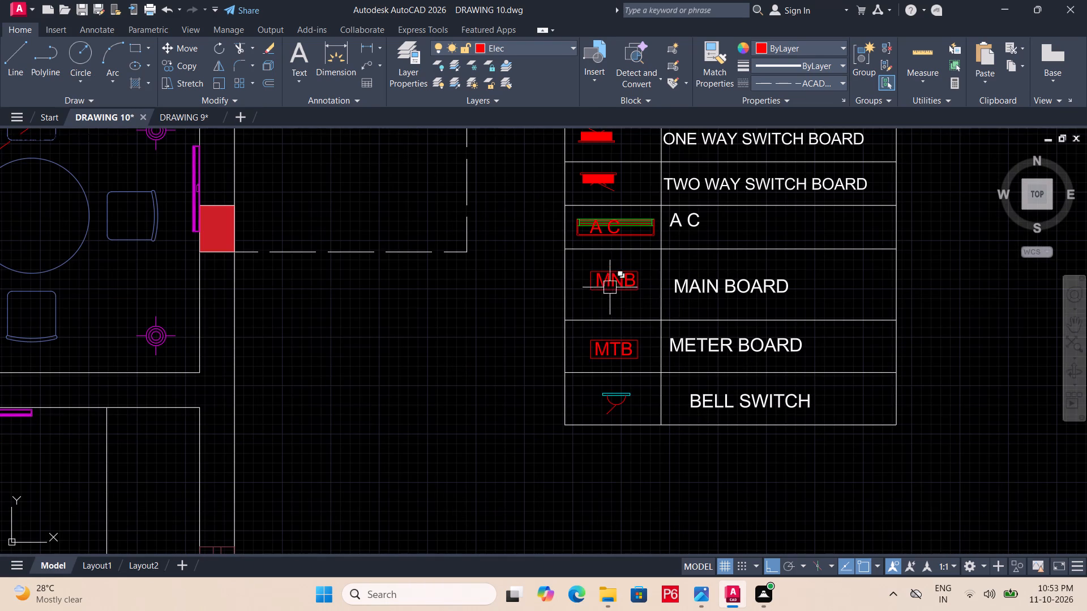
{"action": "left_click", "coordinate": [587, 264]}
{"action": "left_click", "coordinate": [641, 299]}
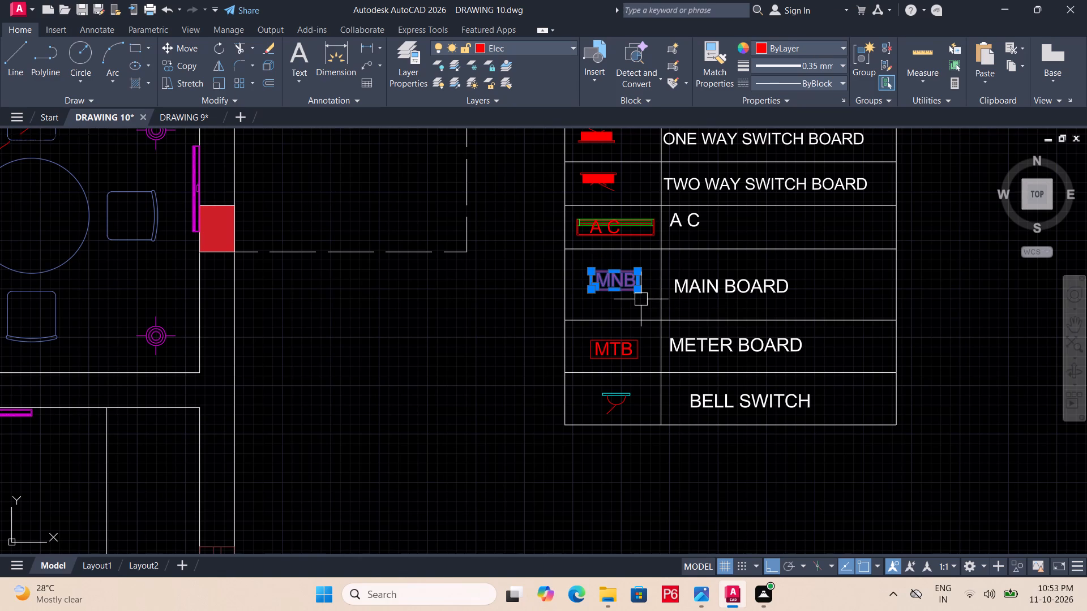
{"action": "type", "text": "CO"}
{"action": "key", "text": "space"}
{"action": "left_click", "coordinate": [623, 288]}
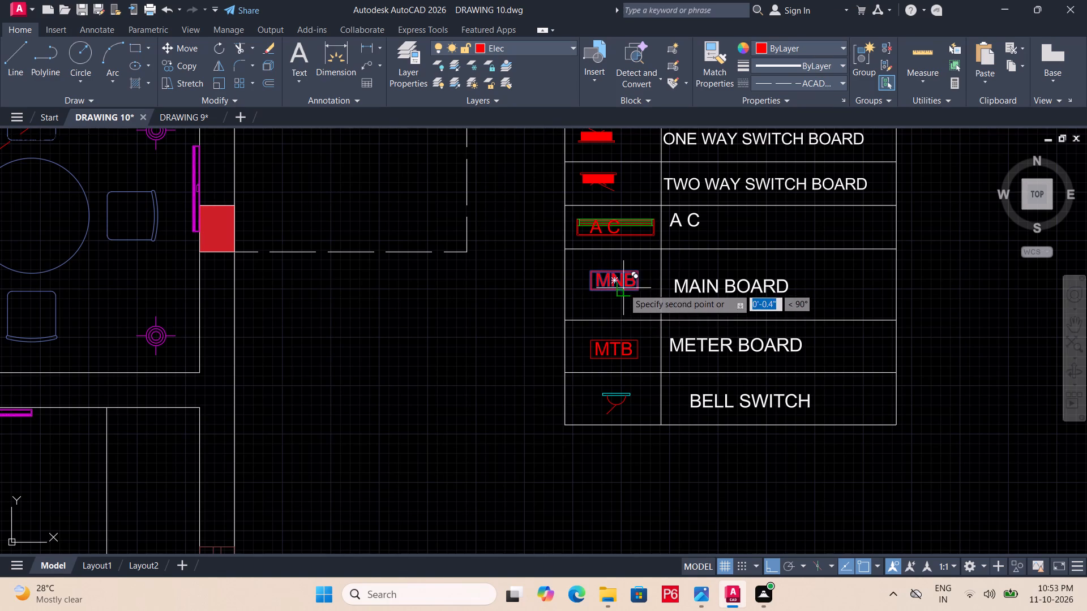
{"action": "key", "text": "F8"}
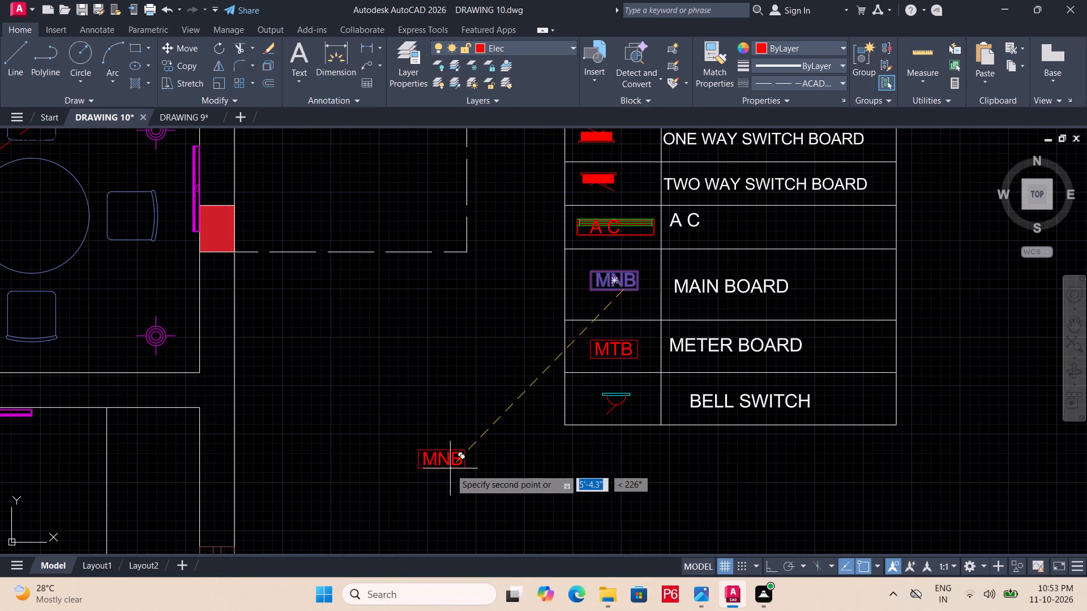
{"action": "middle_click_drag", "start_coordinate": [463, 455], "coordinate": [604, 352]}
{"action": "middle_click_drag", "start_coordinate": [464, 490], "coordinate": [580, 315]}
{"action": "middle_click_drag", "start_coordinate": [457, 416], "coordinate": [470, 398]}
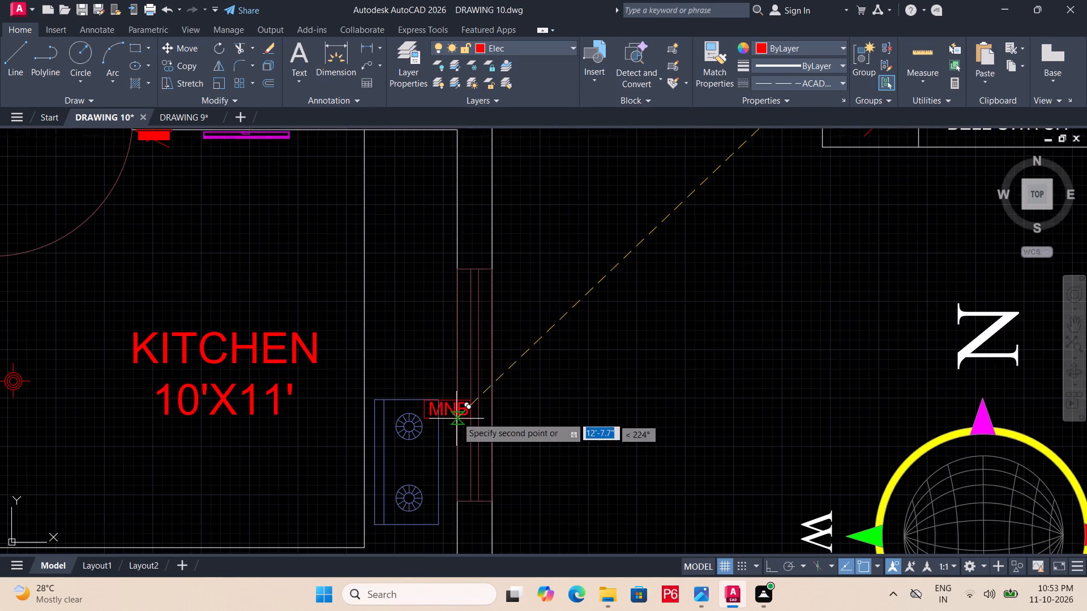
{"action": "middle_click_drag", "start_coordinate": [470, 398], "coordinate": [581, 252]}
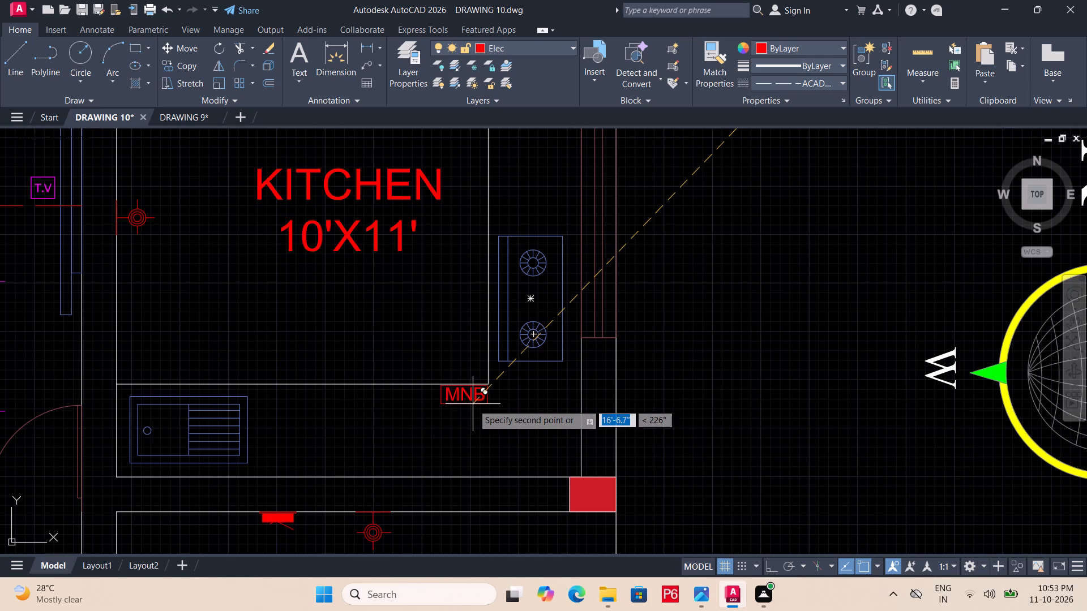
{"action": "middle_click_drag", "start_coordinate": [463, 421], "coordinate": [664, 327]}
{"action": "middle_click_drag", "start_coordinate": [615, 466], "coordinate": [660, 295]}
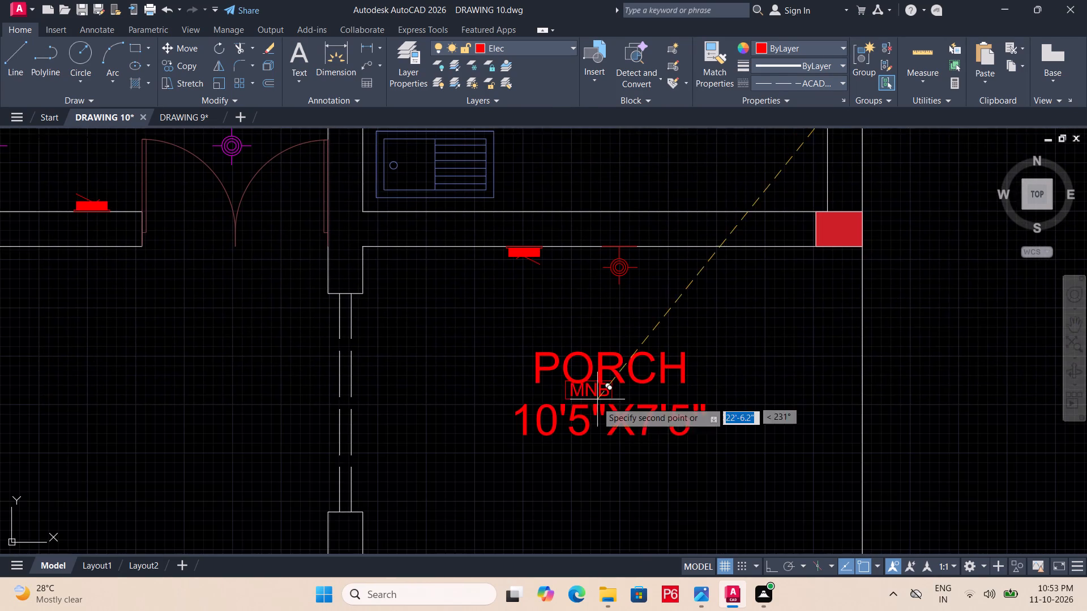
{"action": "middle_click_drag", "start_coordinate": [589, 413], "coordinate": [638, 239]}
{"action": "middle_click_drag", "start_coordinate": [600, 239], "coordinate": [675, 479]}
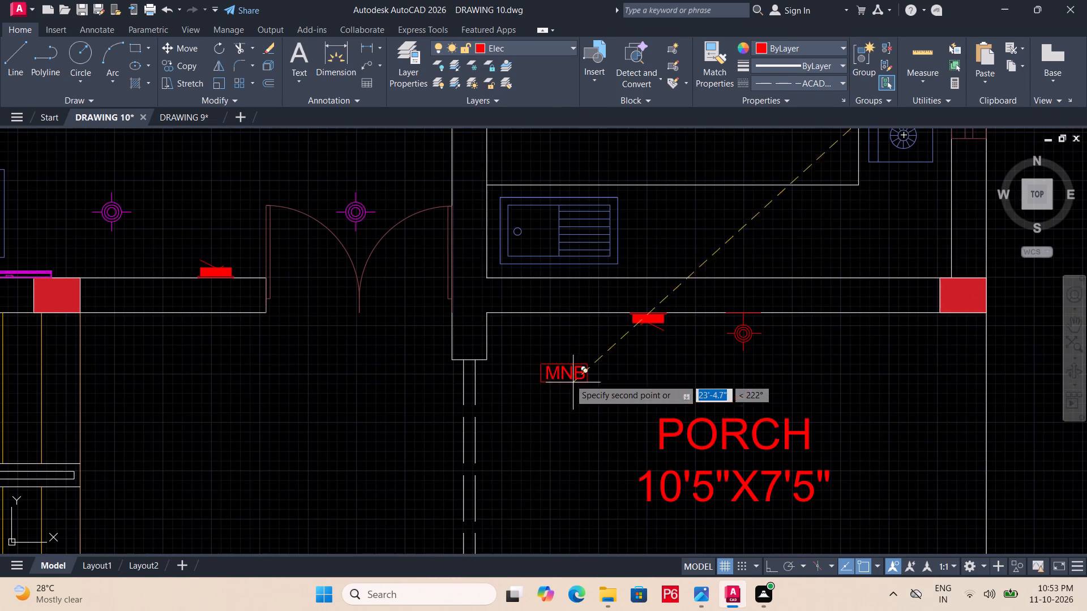
{"action": "scroll", "coordinate": [527, 348], "scroll_direction": "up", "scroll_amount": 1}
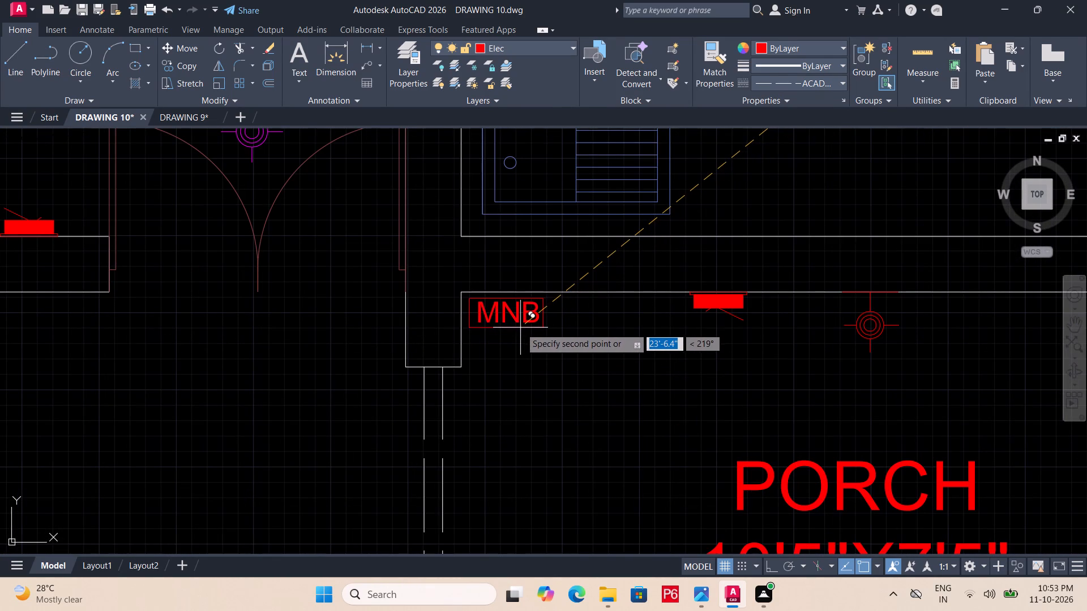
{"action": "double_click", "coordinate": [519, 329]}
{"action": "scroll", "coordinate": [589, 373], "scroll_direction": "down", "scroll_amount": 2}
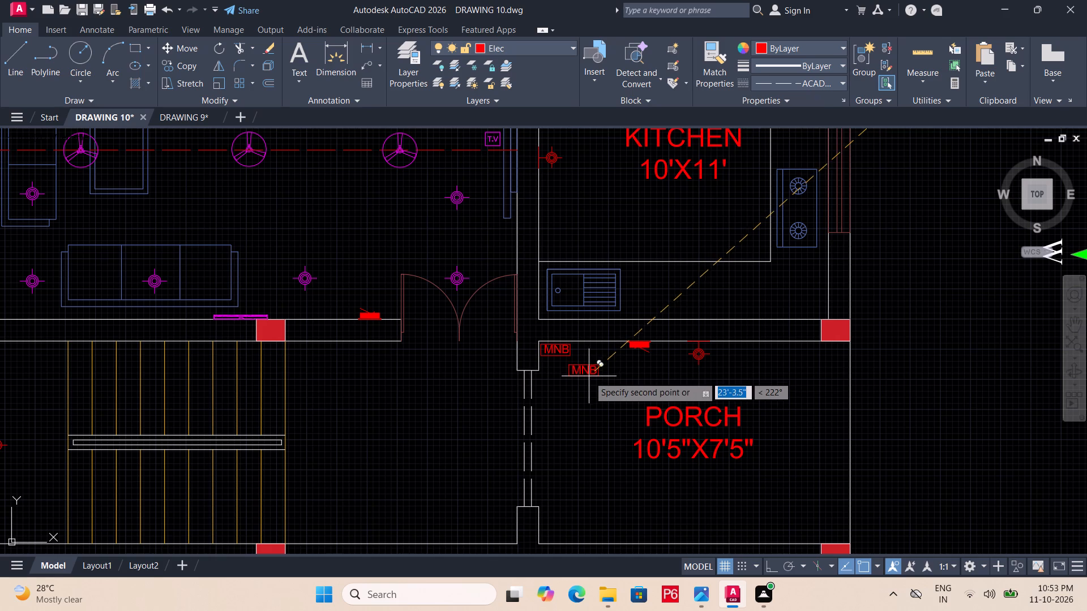
{"action": "key", "text": "ctrl+s"}
{"action": "key", "text": "ctrl+s"}
{"action": "key", "text": "ctrl+s"}
{"action": "key", "text": "ctrl+s"}
{"action": "key", "text": "ctrl+s"}
{"action": "key", "text": "ctrl+s"}
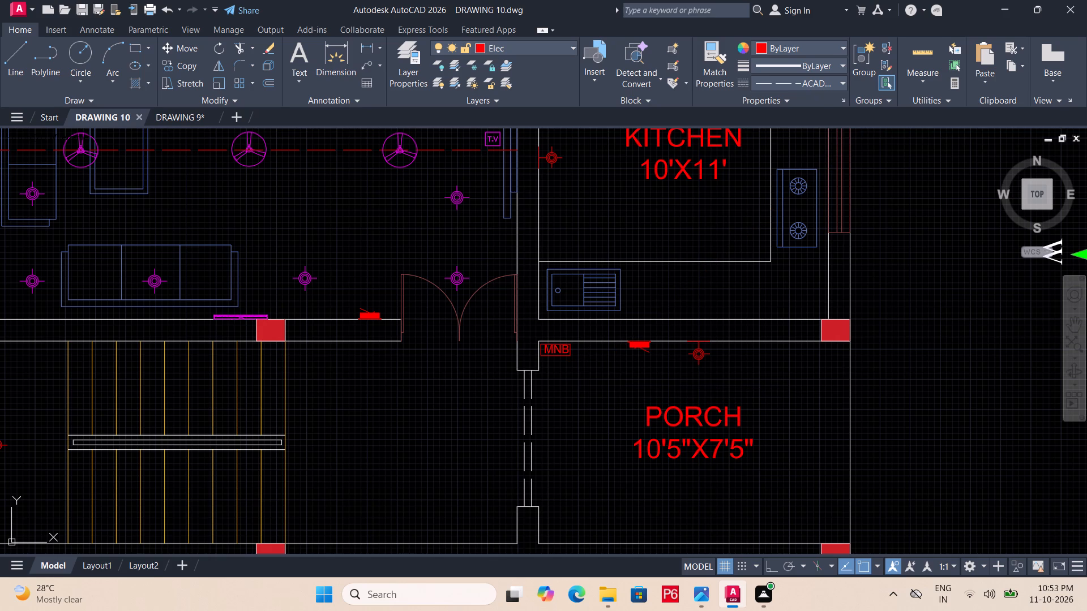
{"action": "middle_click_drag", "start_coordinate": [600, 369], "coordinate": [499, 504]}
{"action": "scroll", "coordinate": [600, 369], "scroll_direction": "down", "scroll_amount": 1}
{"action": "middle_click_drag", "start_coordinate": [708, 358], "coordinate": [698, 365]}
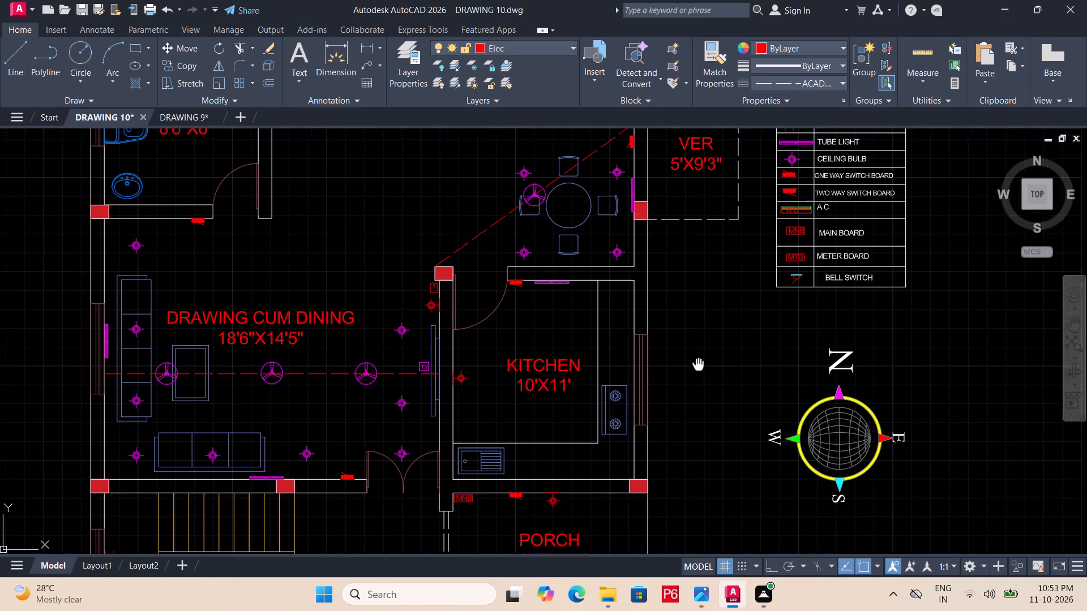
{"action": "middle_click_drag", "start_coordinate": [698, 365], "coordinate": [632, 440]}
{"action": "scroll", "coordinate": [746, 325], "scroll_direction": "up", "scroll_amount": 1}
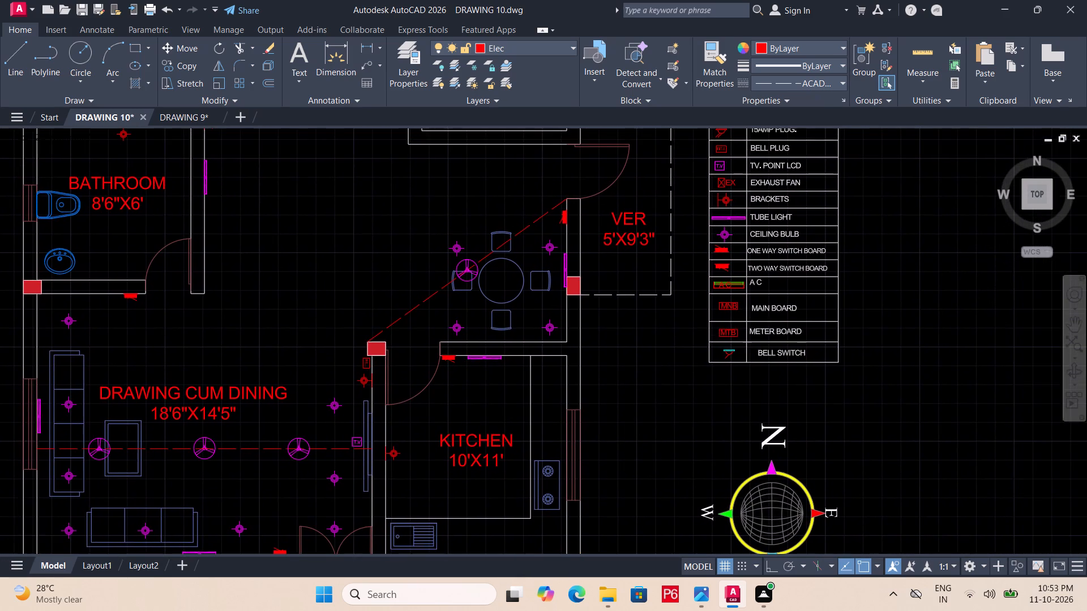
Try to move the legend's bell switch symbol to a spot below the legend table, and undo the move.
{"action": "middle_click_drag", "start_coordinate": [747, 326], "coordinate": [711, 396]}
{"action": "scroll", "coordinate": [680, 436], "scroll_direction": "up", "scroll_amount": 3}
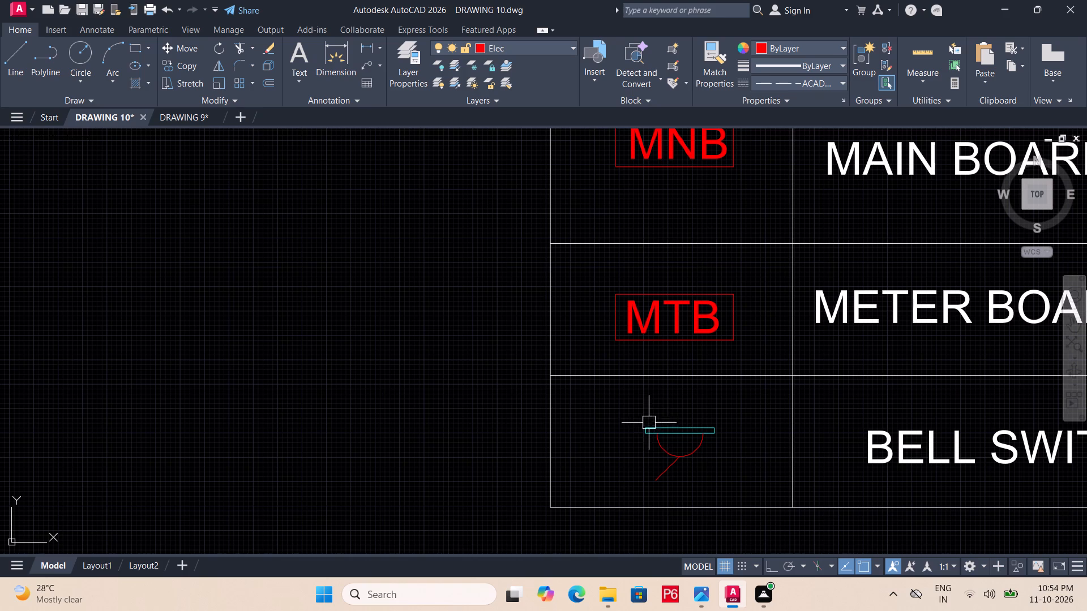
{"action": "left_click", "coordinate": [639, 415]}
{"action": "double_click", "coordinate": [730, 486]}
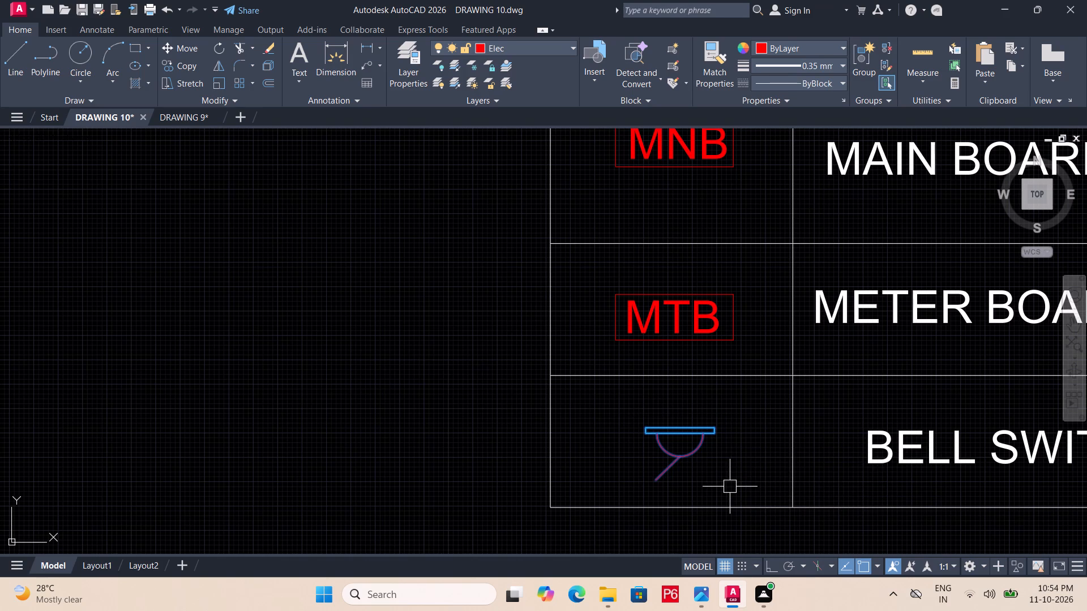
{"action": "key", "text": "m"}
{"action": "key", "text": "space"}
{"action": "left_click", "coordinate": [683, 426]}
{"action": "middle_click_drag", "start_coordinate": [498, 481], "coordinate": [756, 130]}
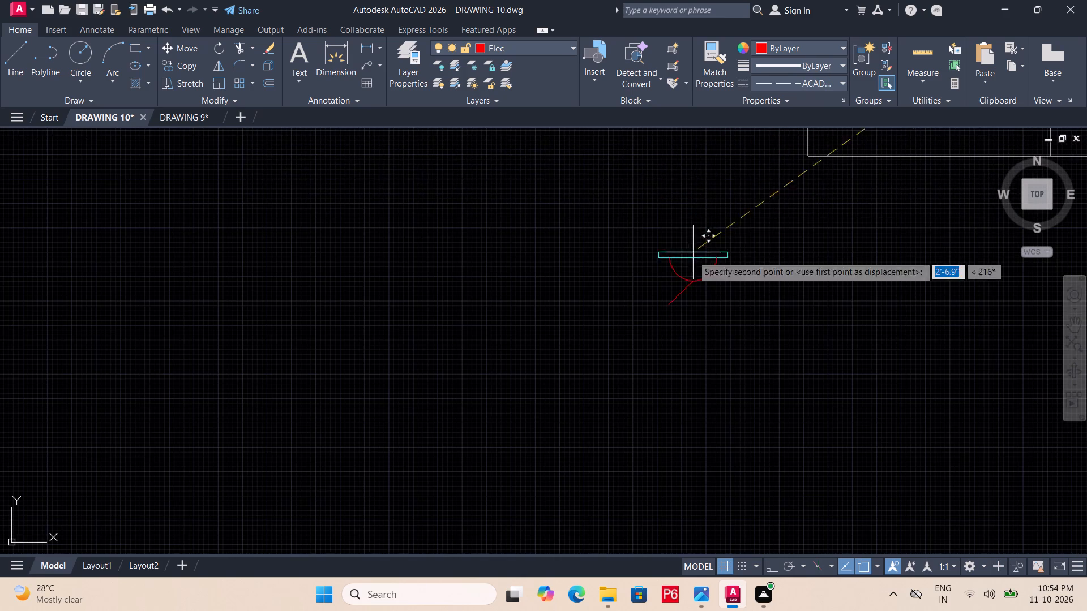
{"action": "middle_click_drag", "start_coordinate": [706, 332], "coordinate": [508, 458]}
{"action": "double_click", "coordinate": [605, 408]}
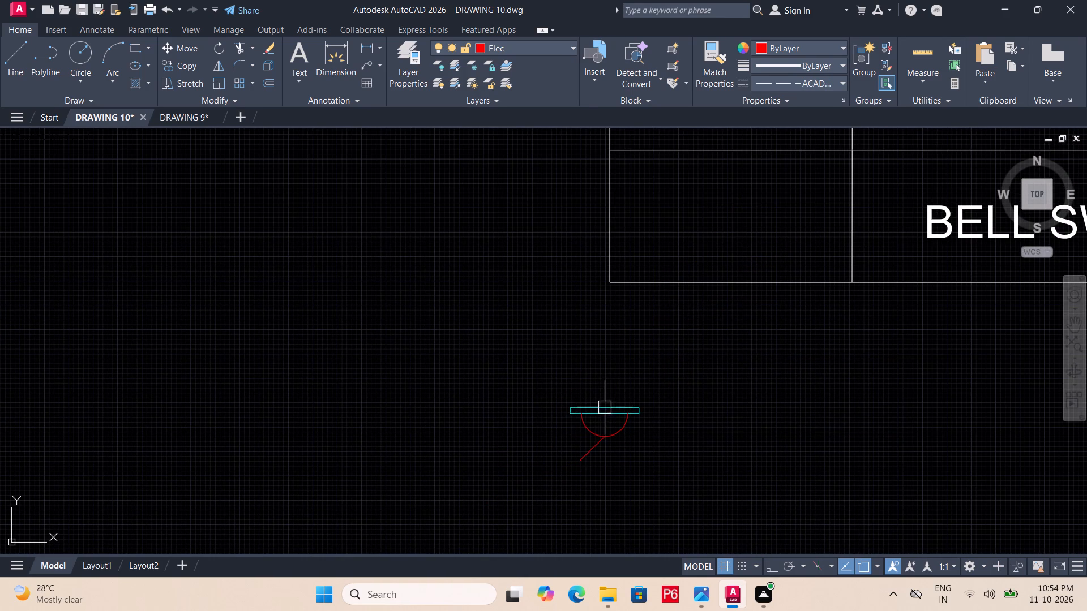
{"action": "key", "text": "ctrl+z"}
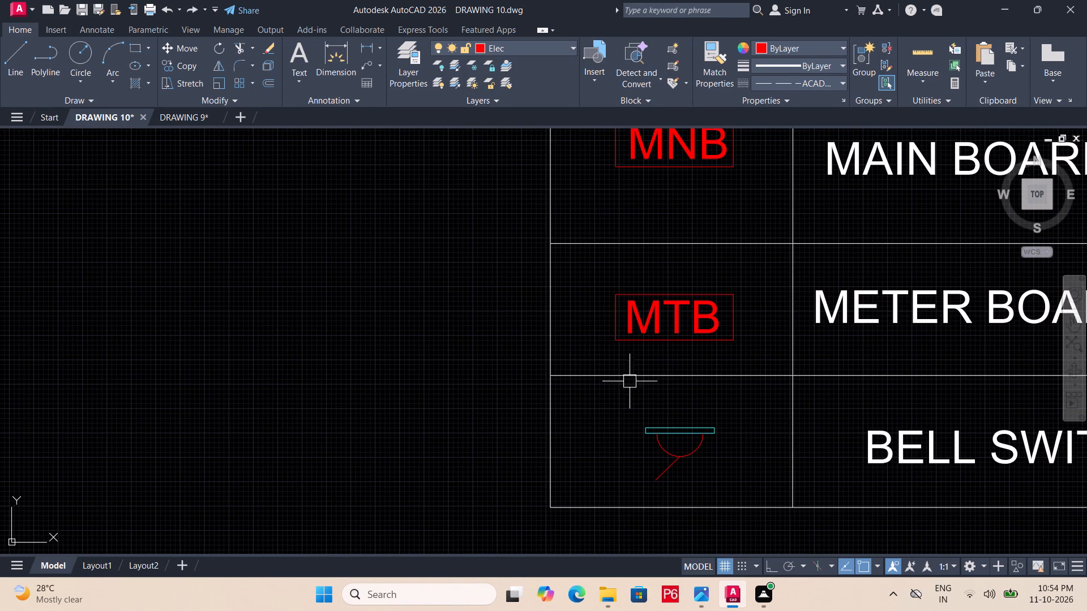
Copy the legend's bell switch by its top midpoint onto the outer wall face beside the double door, near the stairs, and save the drawing.
{"action": "left_click", "coordinate": [627, 391]}
{"action": "left_click", "coordinate": [723, 485]}
{"action": "type", "text": "CO"}
{"action": "key", "text": "space"}
{"action": "scroll", "coordinate": [700, 449], "scroll_direction": "up", "scroll_amount": 1}
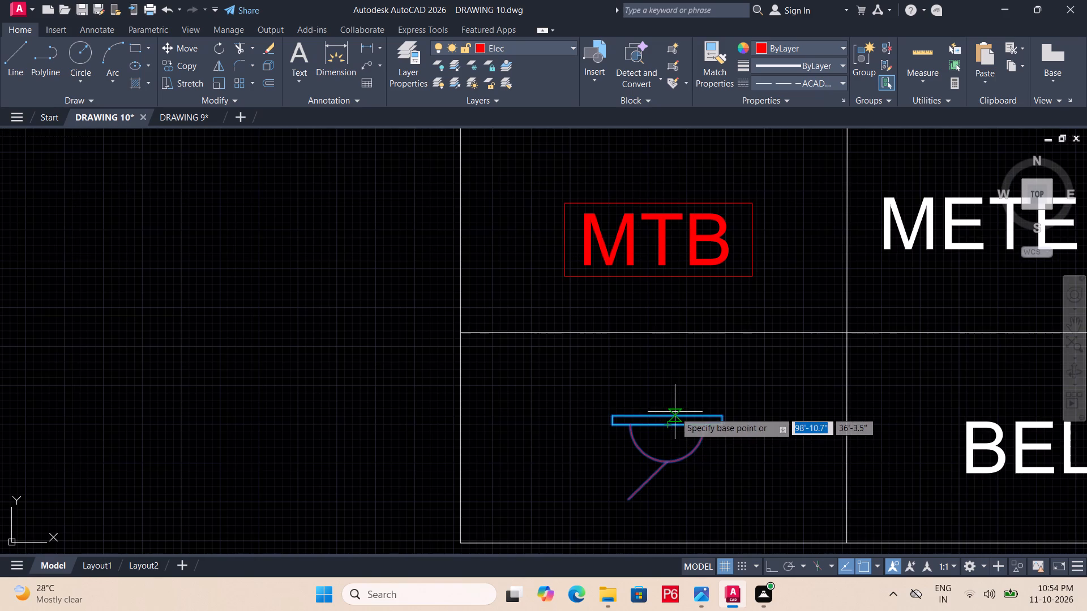
{"action": "left_click", "coordinate": [666, 411]}
{"action": "middle_click_drag", "start_coordinate": [468, 461], "coordinate": [698, 265]}
{"action": "scroll", "coordinate": [596, 317], "scroll_direction": "down", "scroll_amount": 3}
{"action": "middle_click_drag", "start_coordinate": [747, 204], "coordinate": [771, 192]}
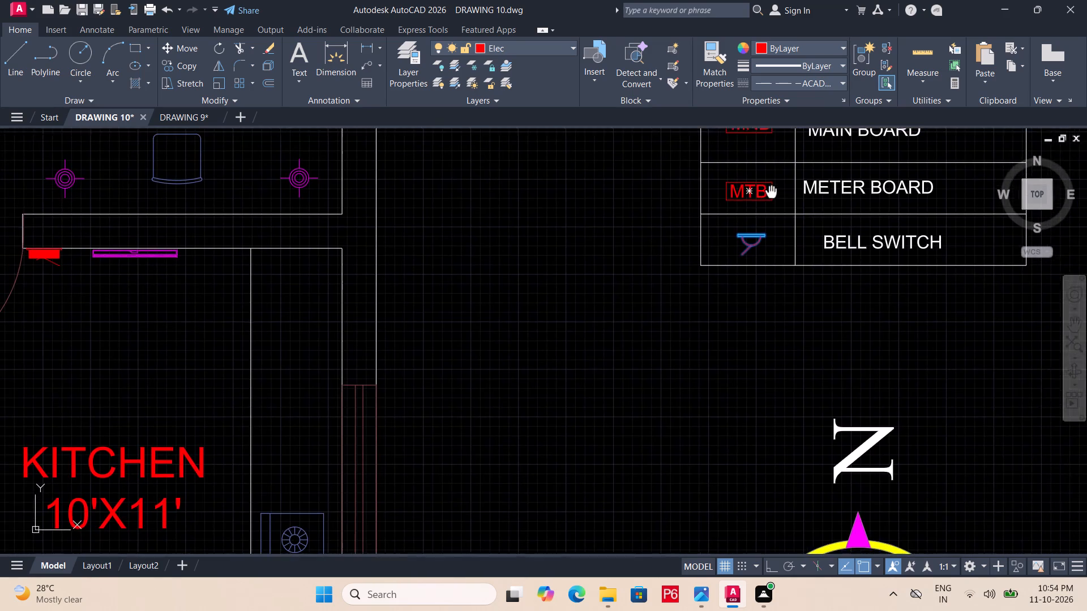
{"action": "middle_click_drag", "start_coordinate": [771, 192], "coordinate": [772, 195]}
{"action": "middle_click_drag", "start_coordinate": [500, 346], "coordinate": [919, 113]}
{"action": "middle_click_drag", "start_coordinate": [594, 377], "coordinate": [744, 273]}
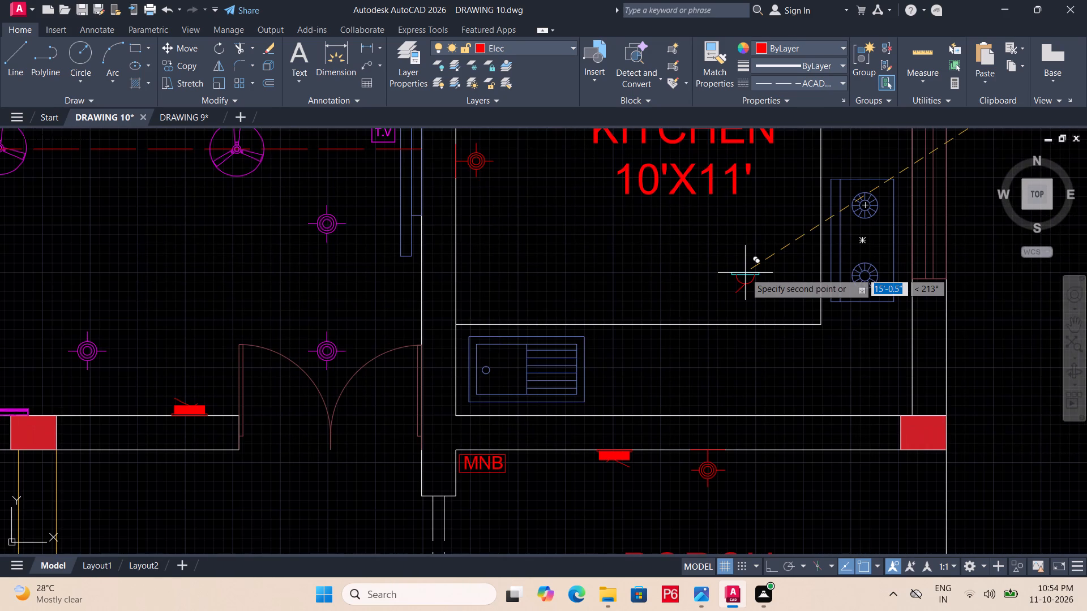
{"action": "middle_click_drag", "start_coordinate": [471, 415], "coordinate": [588, 270]}
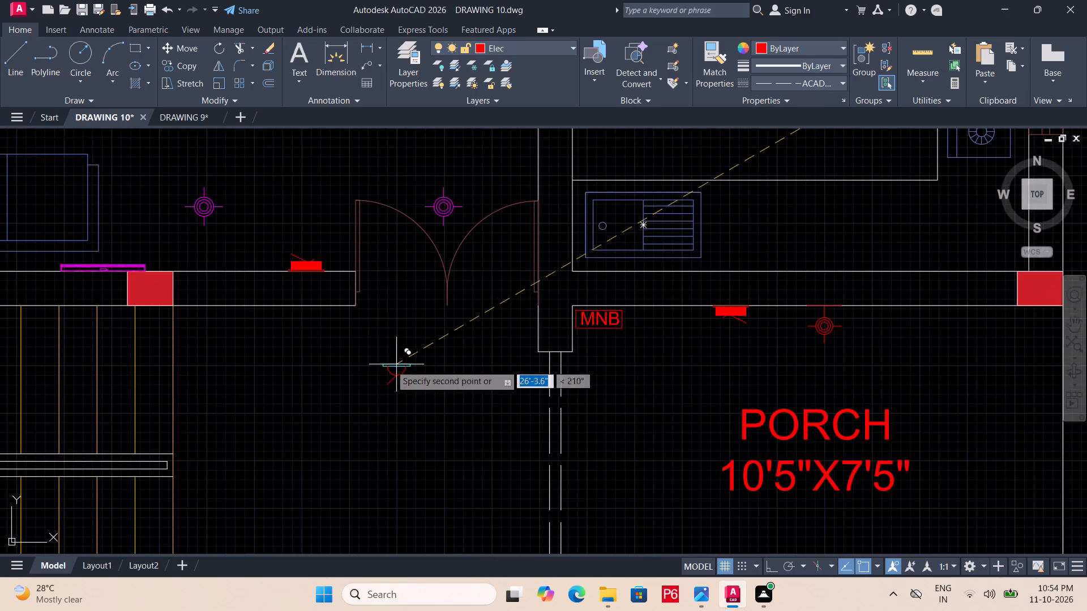
{"action": "scroll", "coordinate": [346, 354], "scroll_direction": "up", "scroll_amount": 1}
{"action": "middle_click_drag", "start_coordinate": [329, 421], "coordinate": [557, 440]}
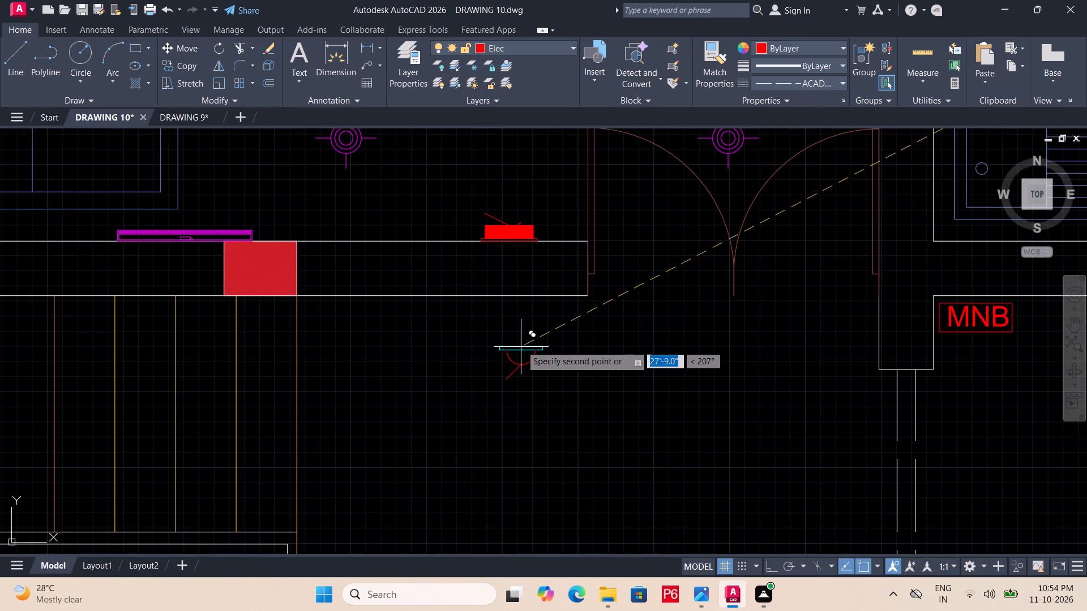
{"action": "left_click", "coordinate": [523, 295]}
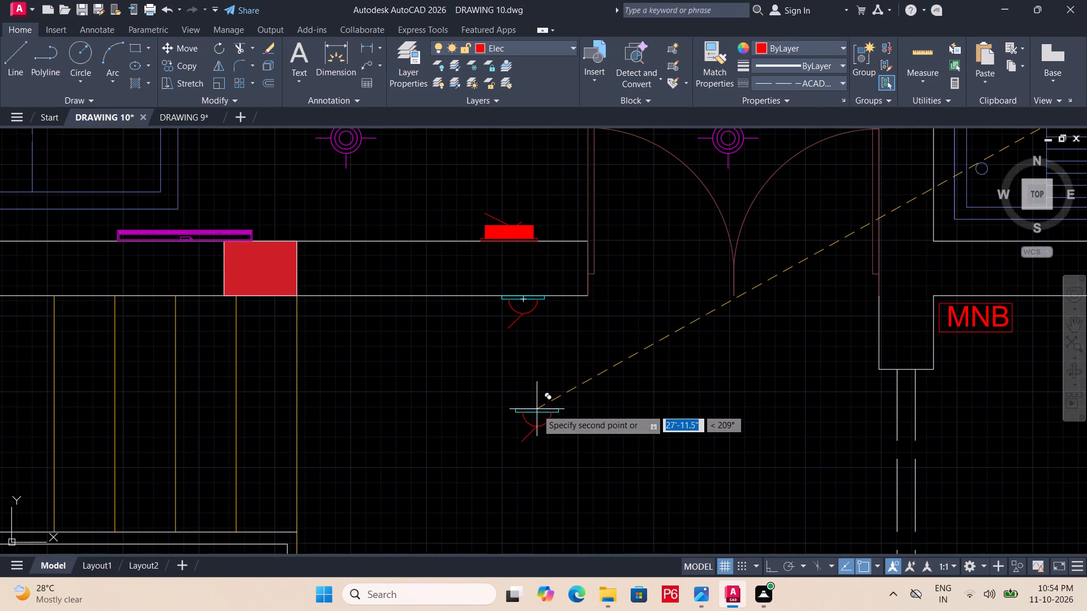
{"action": "key", "text": "ctrl+s"}
{"action": "key", "text": "ctrl+s"}
{"action": "key", "text": "ctrl+s"}
{"action": "key", "text": "ctrl+s"}
Copy the legend's MTB meter board symbol into the drawing cum dining room, just above the double door beside the kitchen wall.
{"action": "scroll", "coordinate": [540, 418], "scroll_direction": "down", "scroll_amount": 3, "text": "ctrl"}
{"action": "middle_click_drag", "start_coordinate": [678, 382], "coordinate": [660, 389]}
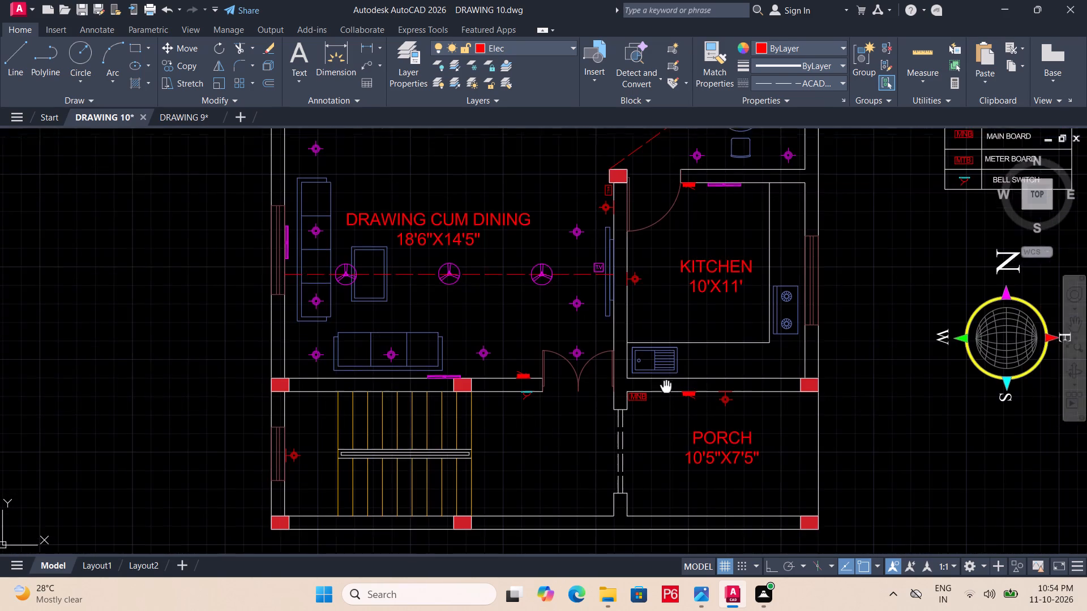
{"action": "middle_click_drag", "start_coordinate": [660, 389], "coordinate": [474, 454]}
{"action": "middle_click_drag", "start_coordinate": [691, 233], "coordinate": [644, 330]}
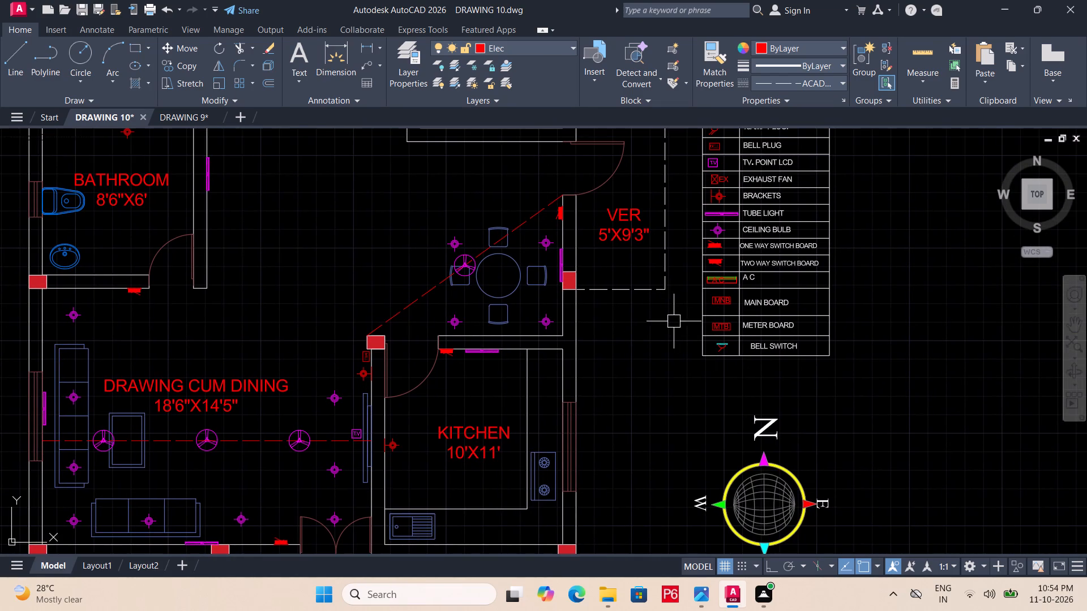
{"action": "scroll", "coordinate": [704, 282], "scroll_direction": "up", "scroll_amount": 1}
{"action": "scroll", "coordinate": [736, 329], "scroll_direction": "up", "scroll_amount": 2}
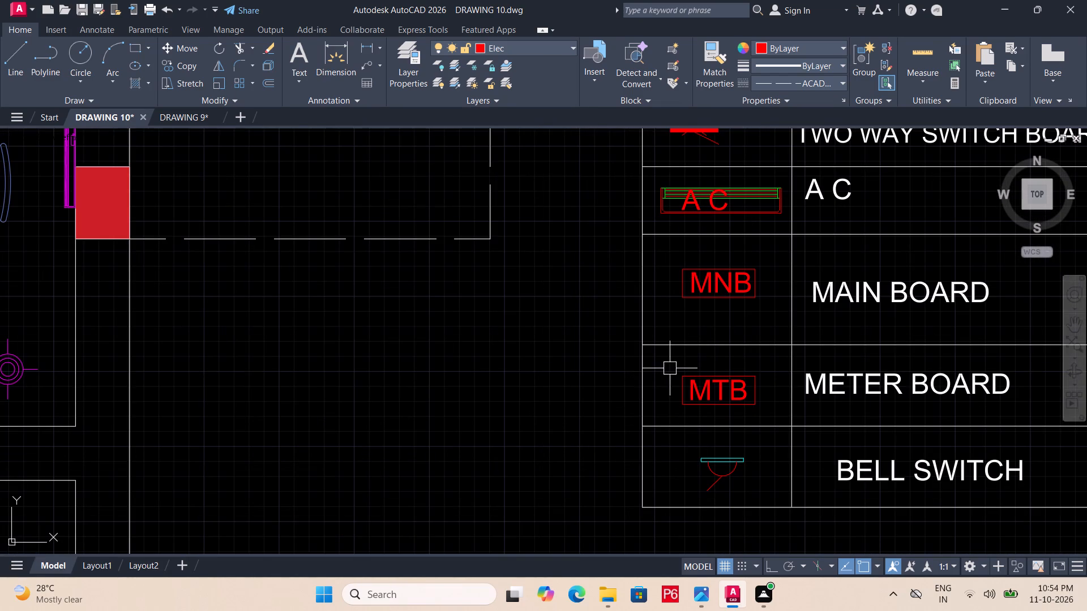
{"action": "double_click", "coordinate": [670, 368]}
{"action": "left_click", "coordinate": [760, 414]}
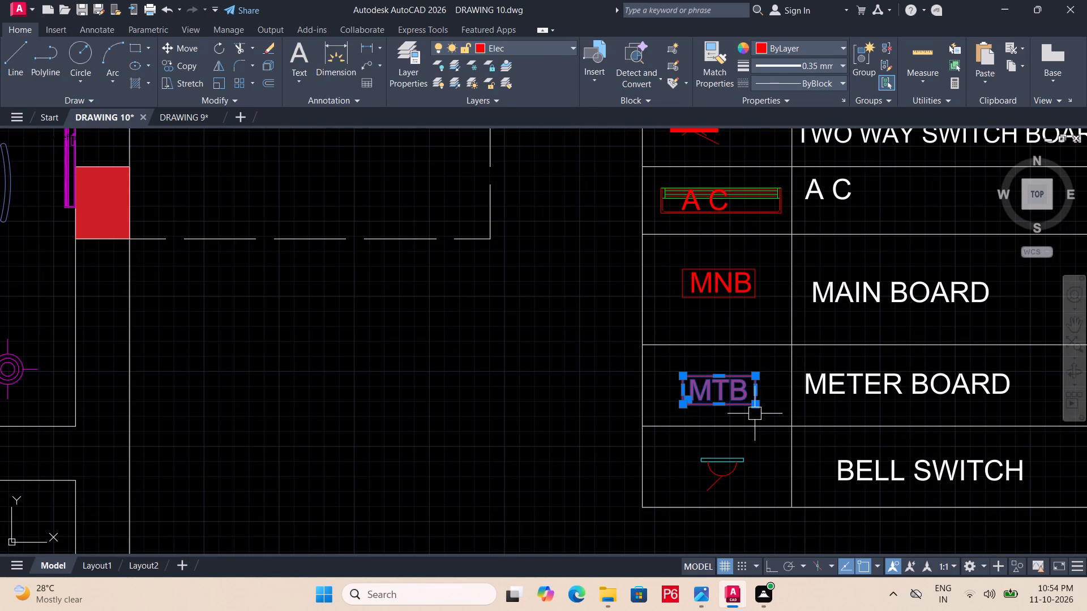
{"action": "type", "text": "CO"}
{"action": "key", "text": "space"}
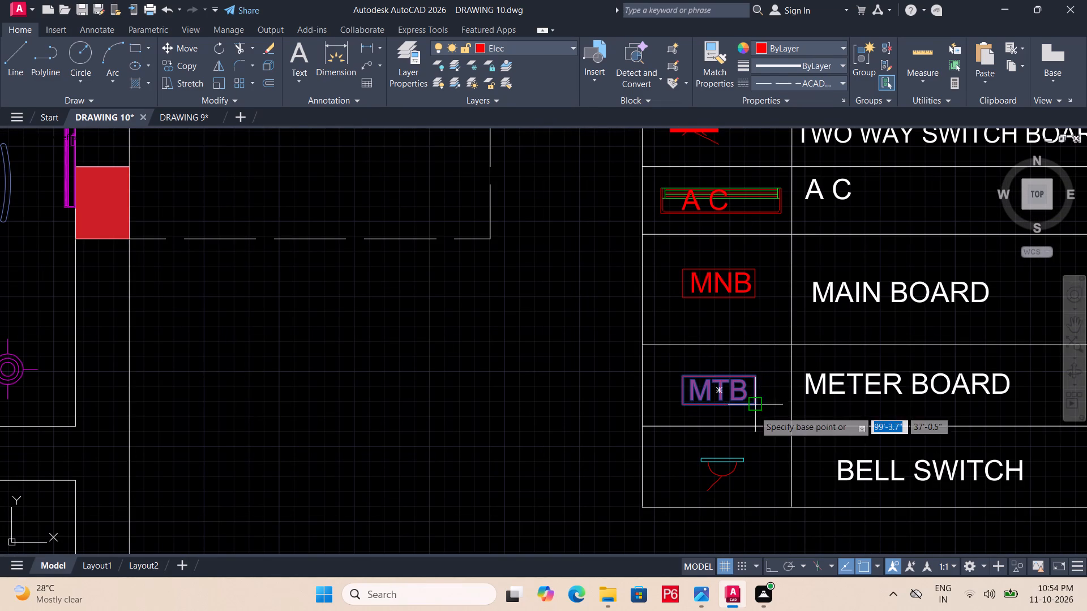
{"action": "left_click_drag", "start_coordinate": [754, 406], "coordinate": [738, 406]}
{"action": "middle_click_drag", "start_coordinate": [531, 378], "coordinate": [770, 121]}
{"action": "scroll", "coordinate": [610, 252], "scroll_direction": "down", "scroll_amount": 1}
{"action": "scroll", "coordinate": [771, 191], "scroll_direction": "down", "scroll_amount": 3}
{"action": "middle_click_drag", "start_coordinate": [667, 356], "coordinate": [775, 294]}
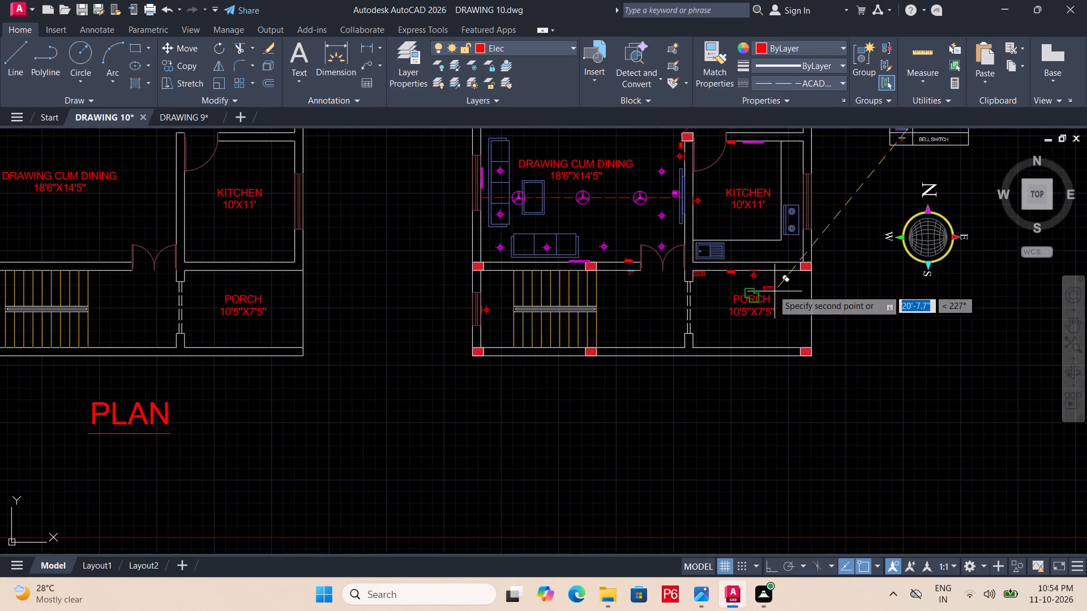
{"action": "scroll", "coordinate": [709, 234], "scroll_direction": "up", "scroll_amount": 3}
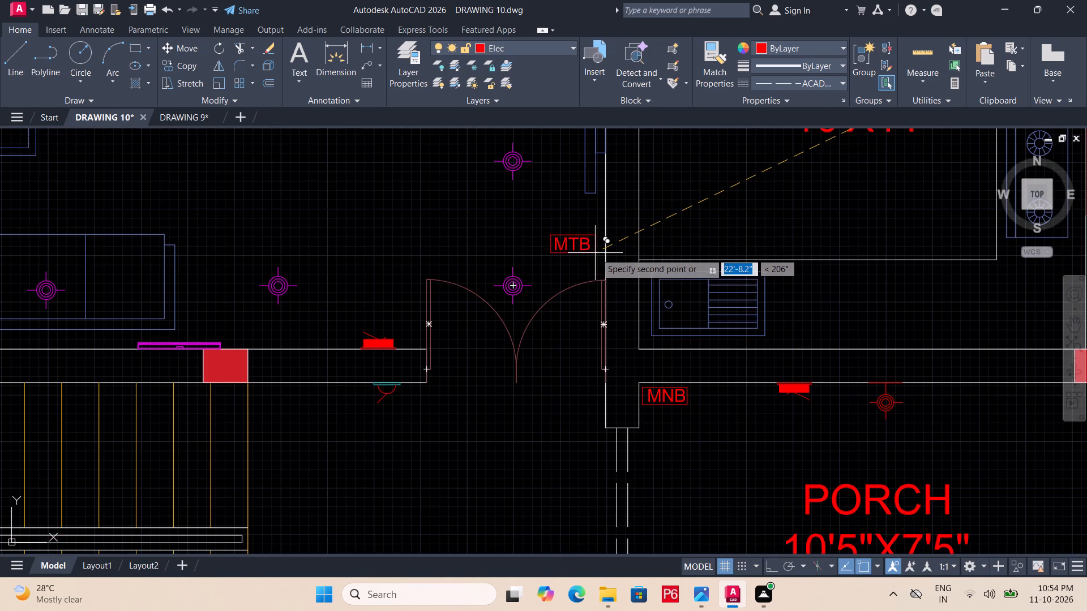
{"action": "left_click", "coordinate": [596, 268]}
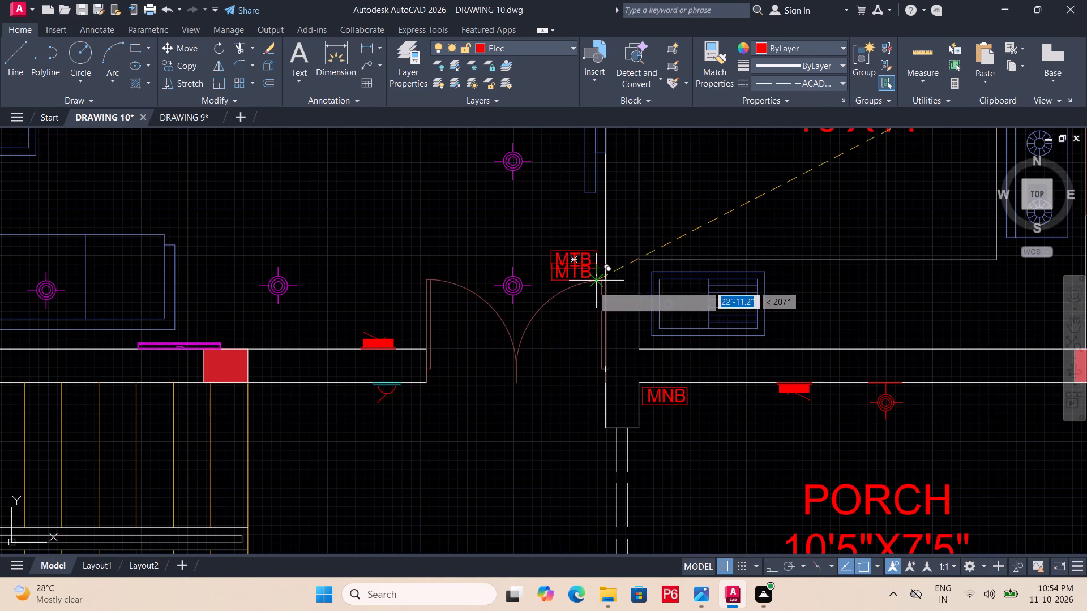
{"action": "key", "text": "Escape"}
Rotate the copied MTB symbol 90 degrees clockwise with ortho mode on, so its text reads downward along the kitchen wall.
{"action": "left_click", "coordinate": [540, 242]}
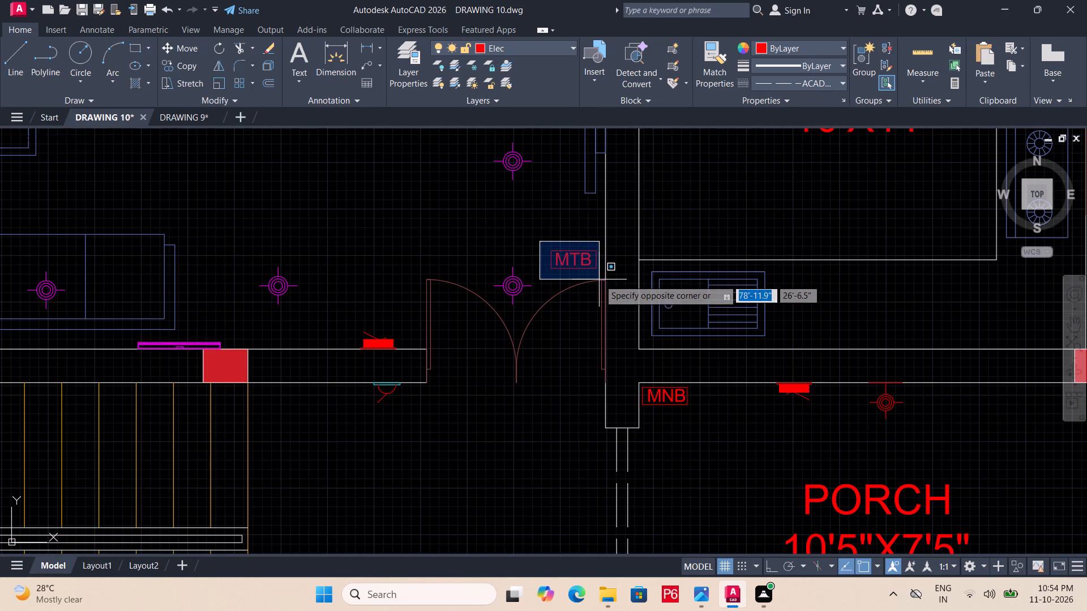
{"action": "left_click", "coordinate": [599, 279]}
{"action": "key", "text": "r"}
{"action": "type", "text": "O"}
{"action": "key", "text": "space"}
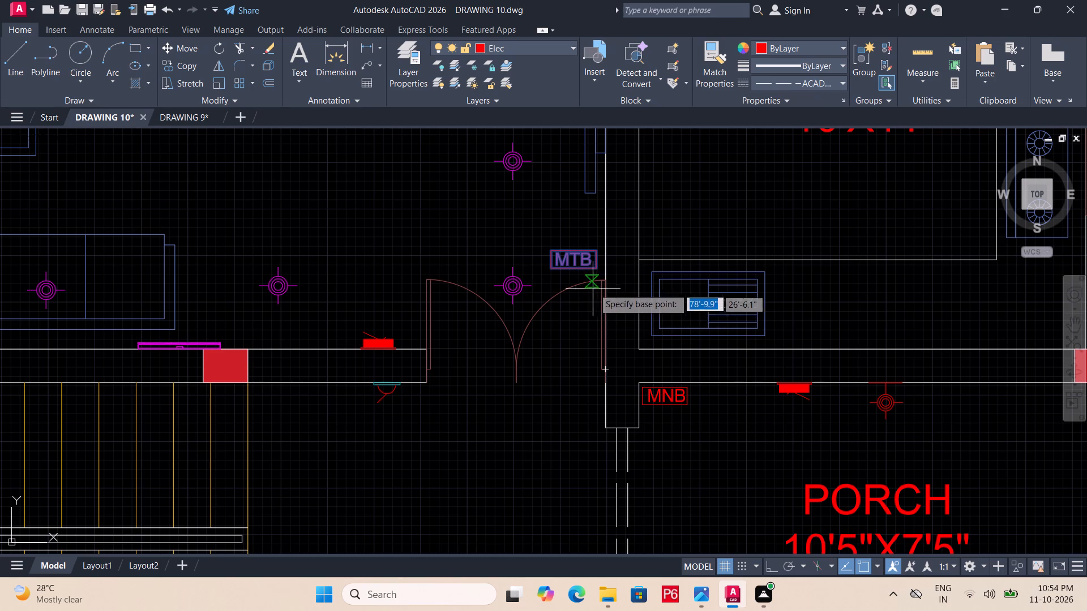
{"action": "left_click", "coordinate": [592, 273]}
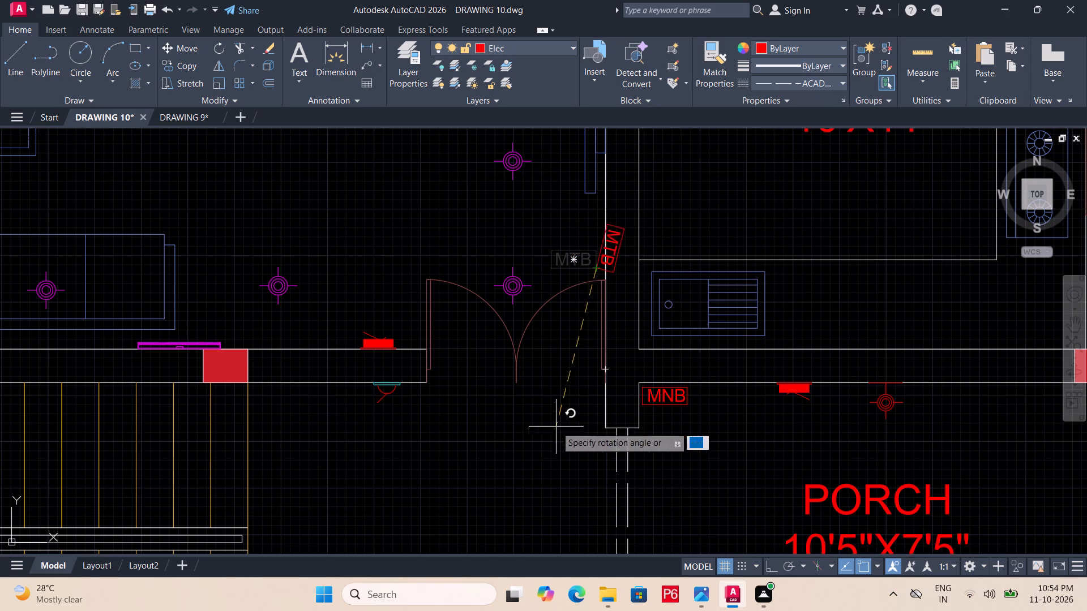
{"action": "key", "text": "F8"}
{"action": "left_click", "coordinate": [584, 394]}
{"action": "key", "text": "Escape"}
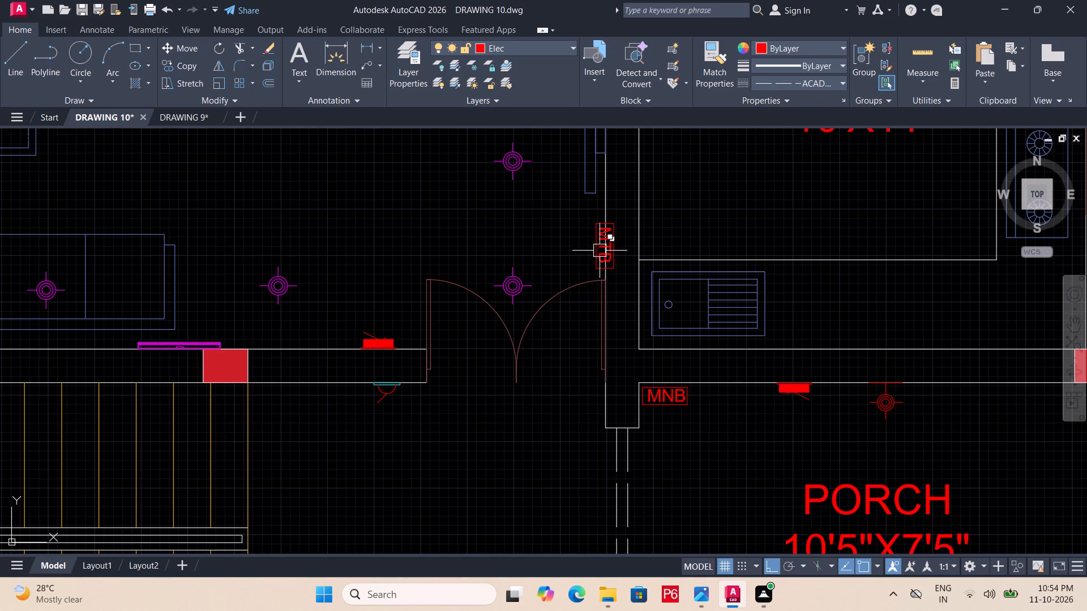
Move the rotated MTB symbol horizontally off the wall line, close against its drawing room side, and save the drawing.
{"action": "scroll", "coordinate": [608, 244], "scroll_direction": "up", "scroll_amount": 2}
{"action": "left_click", "coordinate": [607, 252]}
{"action": "left_click", "coordinate": [619, 272]}
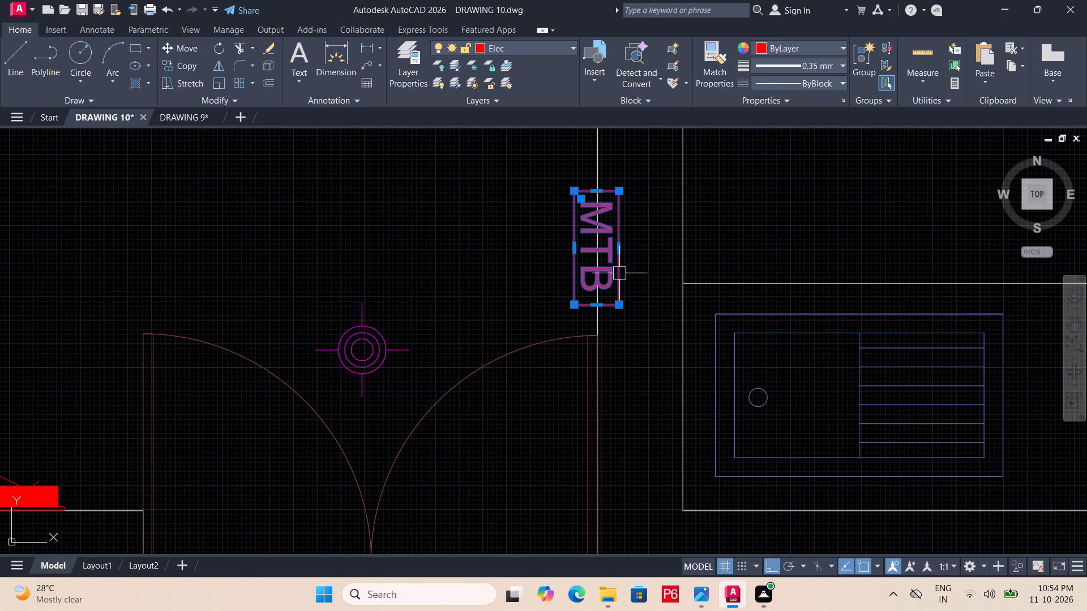
{"action": "type", "text": "M"}
{"action": "key", "text": "space"}
{"action": "left_click", "coordinate": [620, 255]}
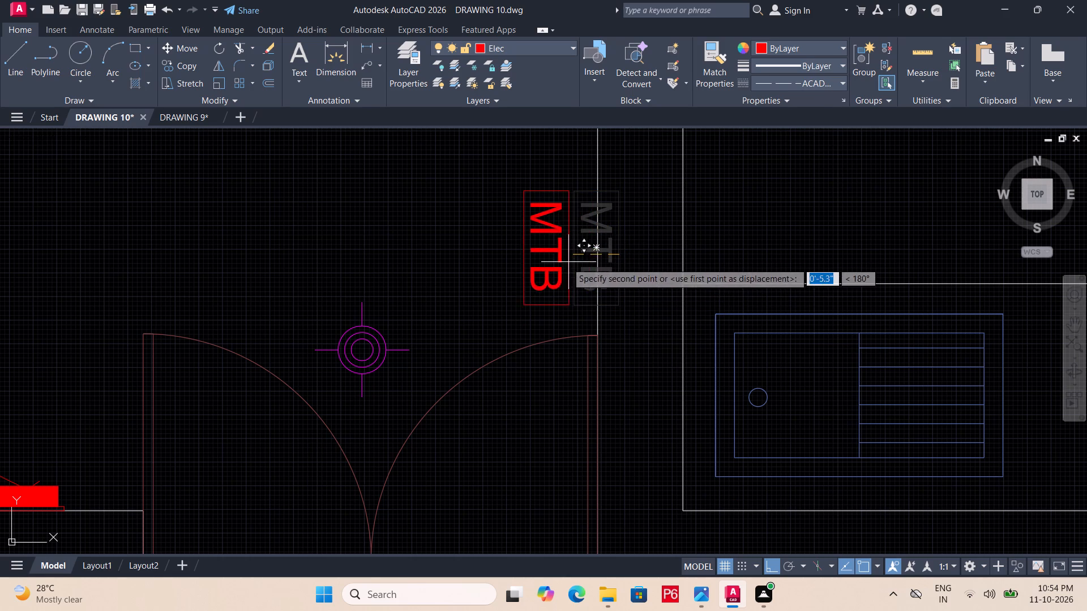
{"action": "left_click", "coordinate": [585, 267]}
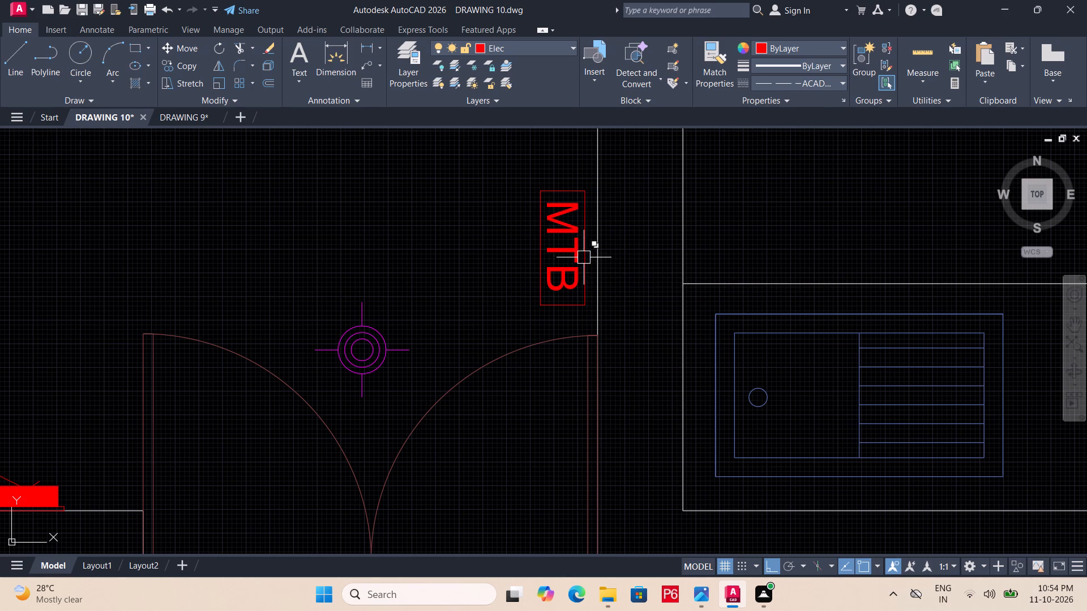
{"action": "left_click", "coordinate": [584, 259]}
{"action": "left_click", "coordinate": [566, 257]}
{"action": "scroll", "coordinate": [571, 257], "scroll_direction": "up", "scroll_amount": 2}
{"action": "key", "text": "m"}
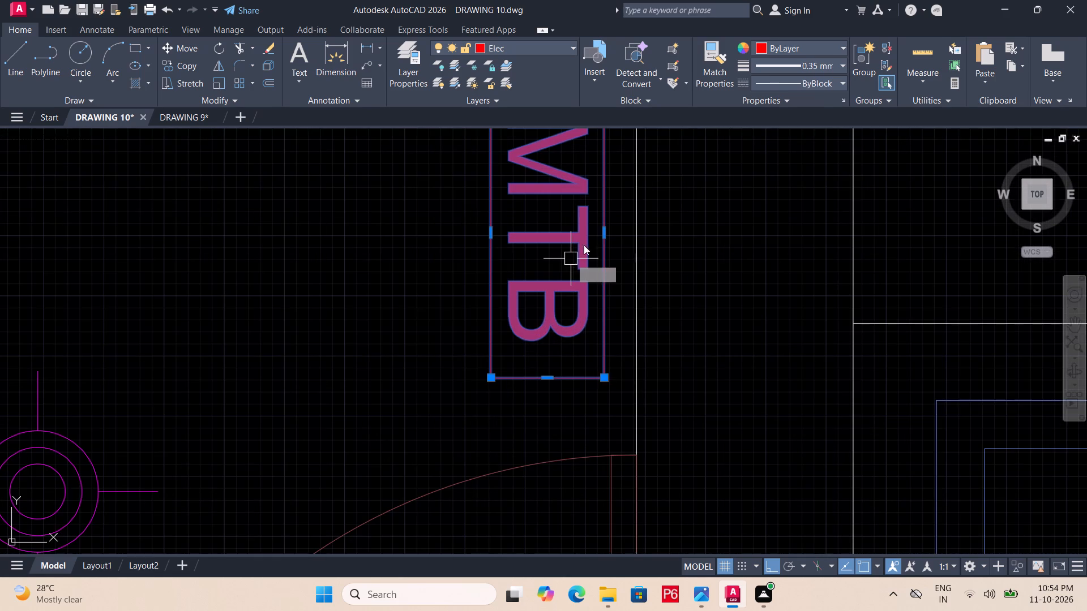
{"action": "key", "text": "space"}
{"action": "left_click", "coordinate": [600, 240]}
{"action": "left_click", "coordinate": [619, 236]}
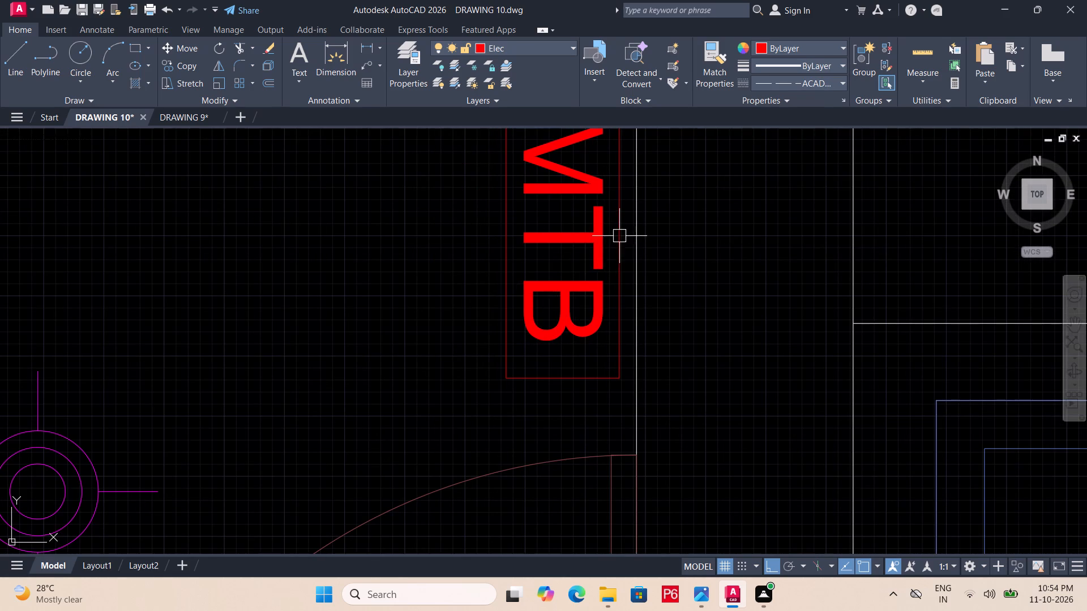
{"action": "key", "text": "ctrl+s"}
{"action": "key", "text": "ctrl+s"}
{"action": "key", "text": "ctrl+s"}
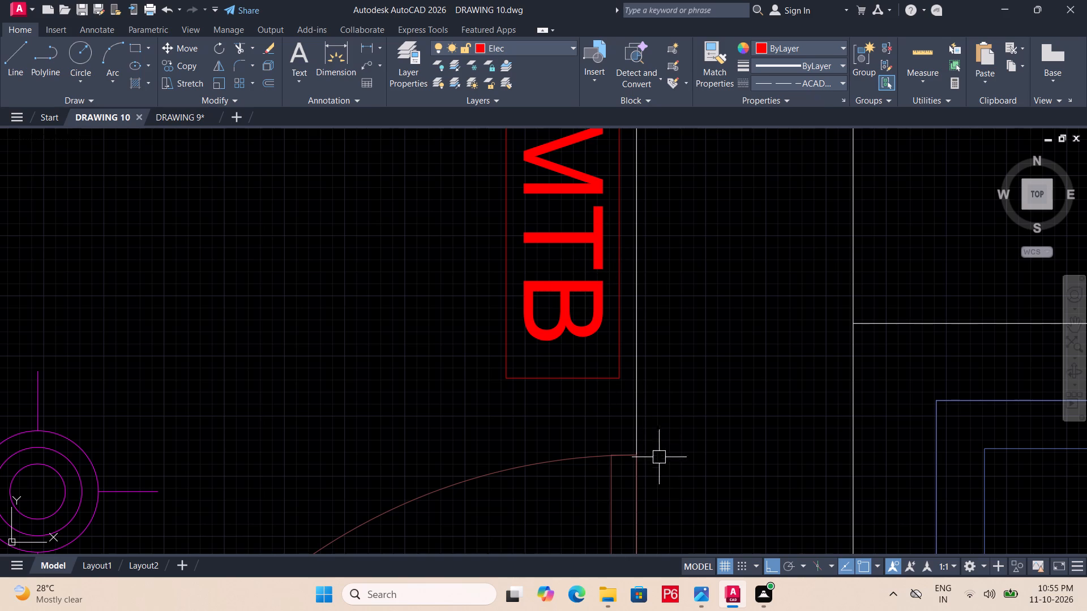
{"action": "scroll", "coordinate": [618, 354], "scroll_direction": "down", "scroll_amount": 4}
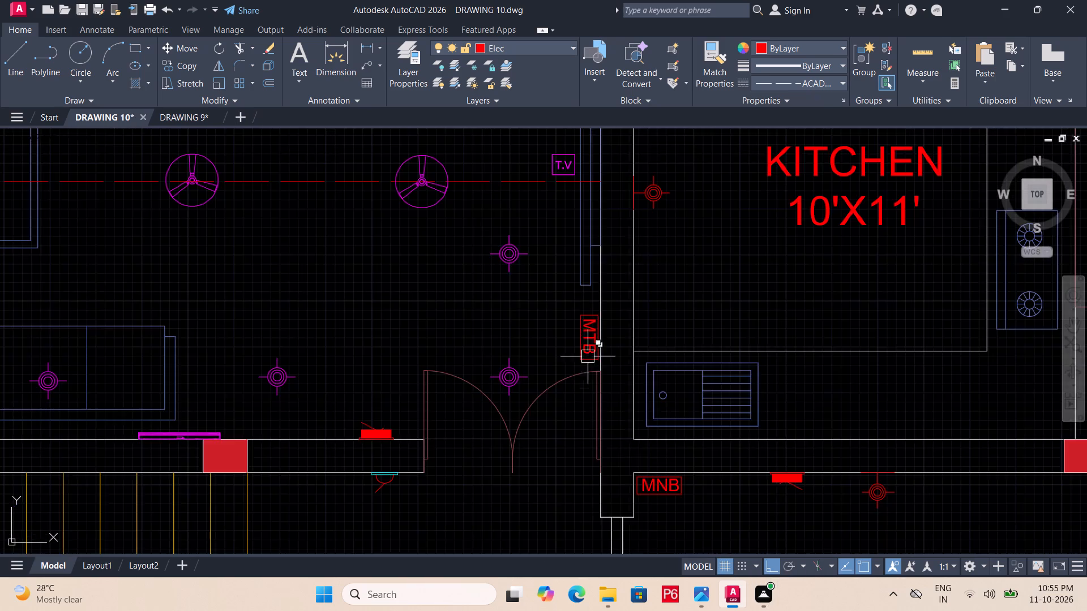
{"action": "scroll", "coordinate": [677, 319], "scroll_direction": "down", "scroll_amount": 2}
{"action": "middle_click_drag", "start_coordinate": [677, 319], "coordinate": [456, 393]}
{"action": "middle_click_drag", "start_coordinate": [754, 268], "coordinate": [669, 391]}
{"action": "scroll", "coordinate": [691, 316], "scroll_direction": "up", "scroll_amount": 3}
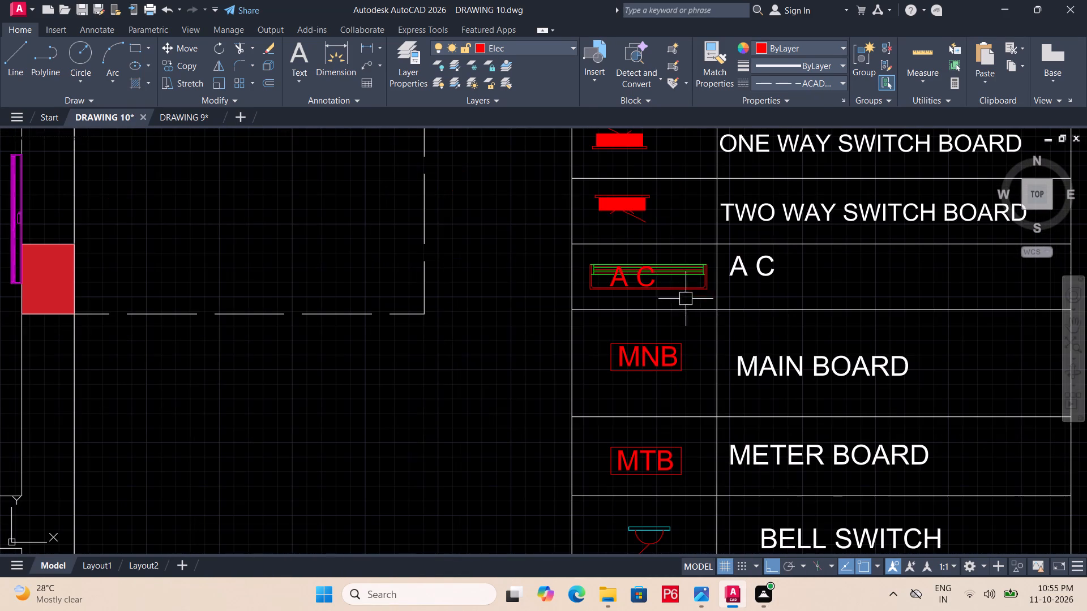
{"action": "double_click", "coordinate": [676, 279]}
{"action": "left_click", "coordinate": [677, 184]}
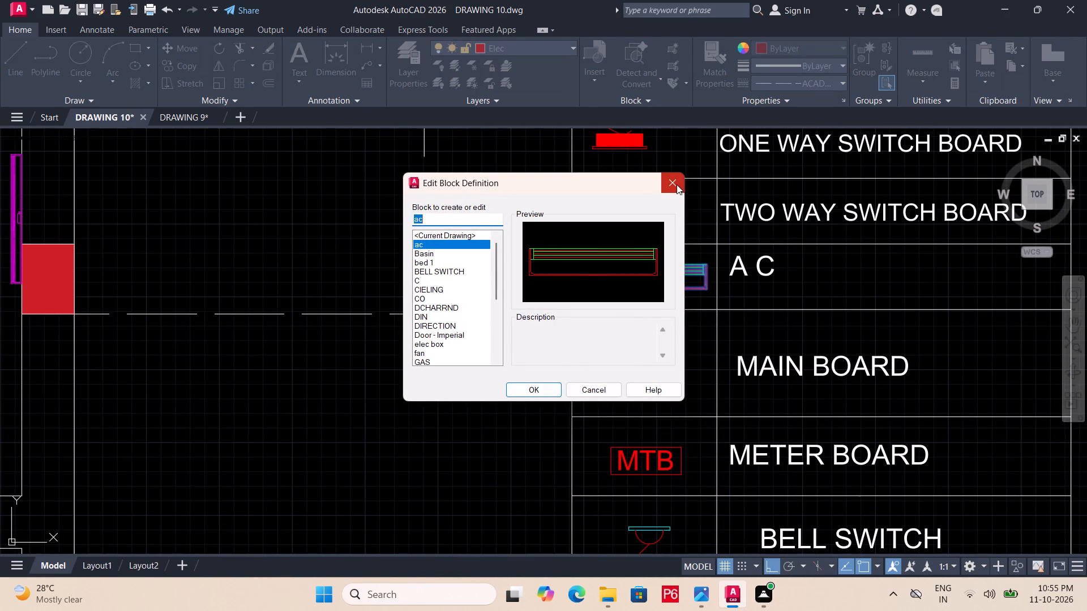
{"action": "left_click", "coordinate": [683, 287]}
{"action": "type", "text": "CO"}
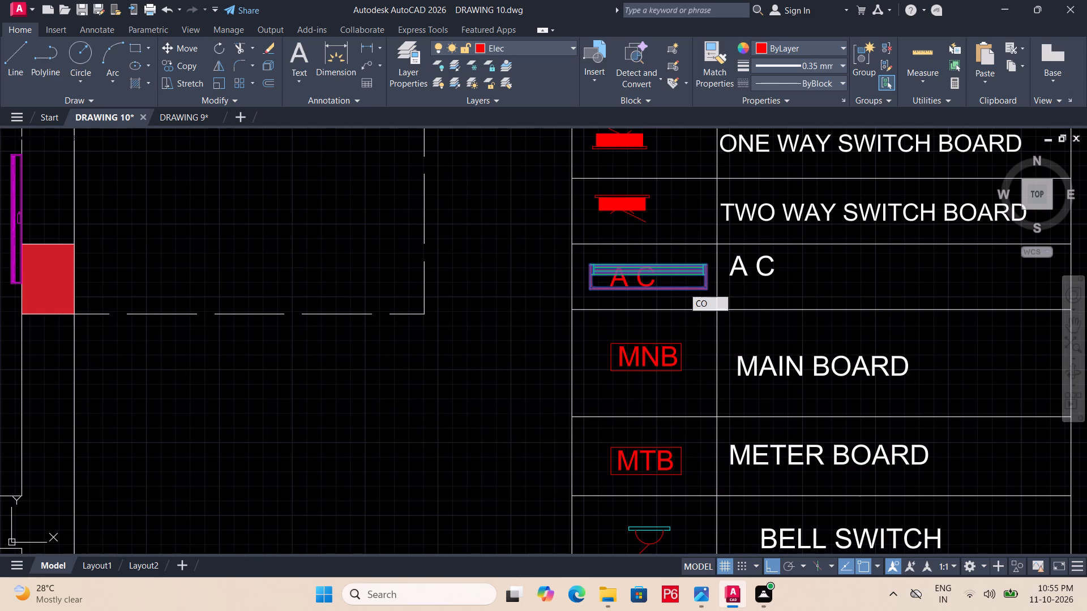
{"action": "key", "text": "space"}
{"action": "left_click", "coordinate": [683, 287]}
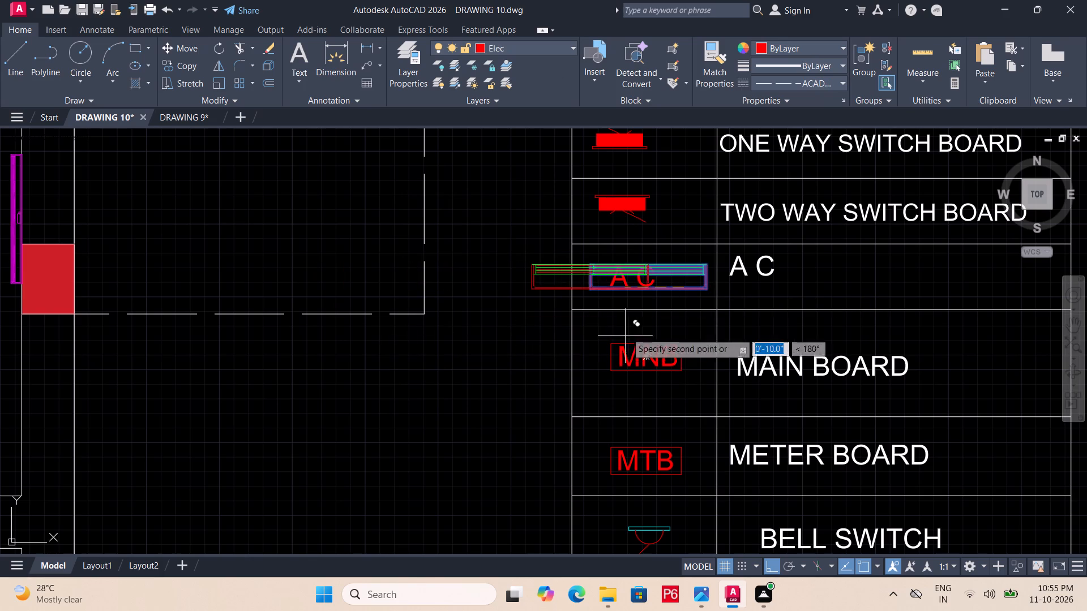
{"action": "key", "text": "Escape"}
Copy the legend's AC symbol by its bottom edge into bedroom 1, near the outer side wall just below the bracket light.
{"action": "scroll", "coordinate": [642, 285], "scroll_direction": "up", "scroll_amount": 2}
{"action": "left_click", "coordinate": [643, 278]}
{"action": "left_click", "coordinate": [713, 288]}
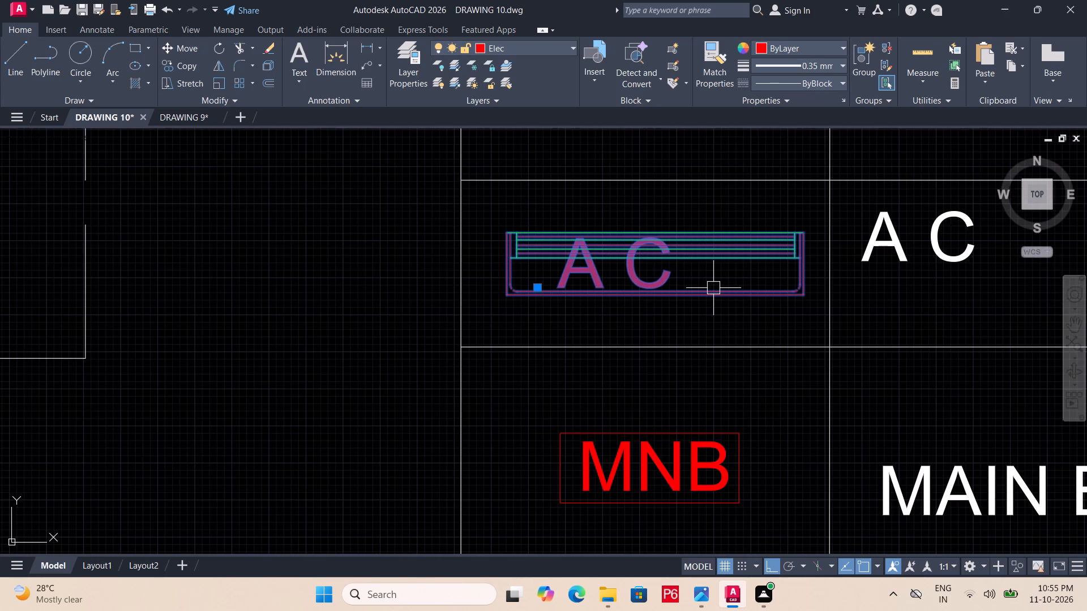
{"action": "type", "text": "CO"}
{"action": "key", "text": "space"}
{"action": "left_click_drag", "start_coordinate": [714, 288], "coordinate": [719, 283]}
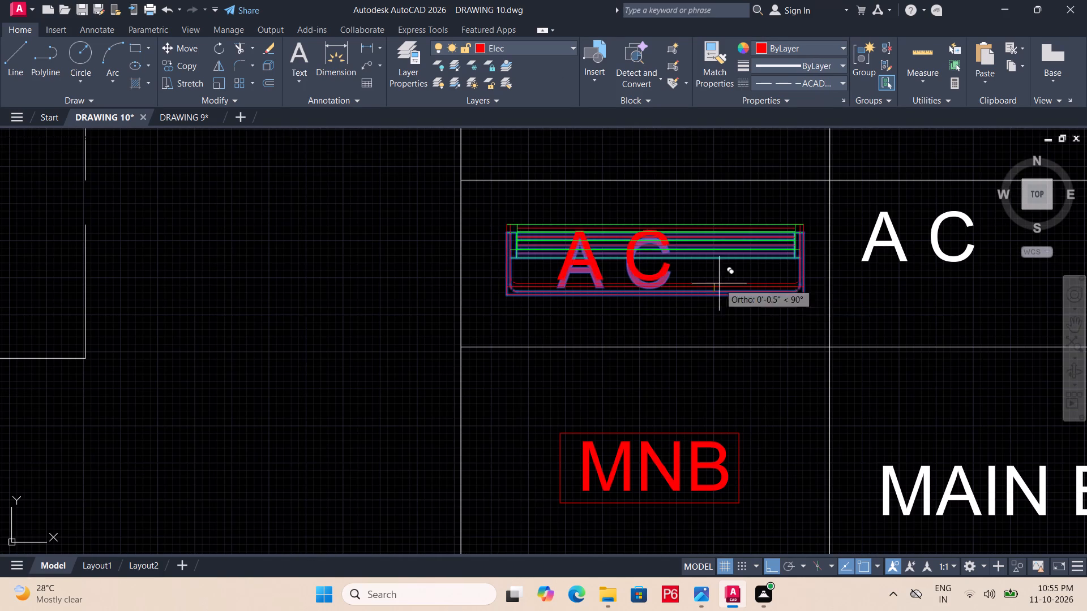
{"action": "middle_click_drag", "start_coordinate": [329, 414], "coordinate": [726, 531]}
{"action": "scroll", "coordinate": [329, 414], "scroll_direction": "down", "scroll_amount": 1}
{"action": "scroll", "coordinate": [702, 450], "scroll_direction": "down", "scroll_amount": 4}
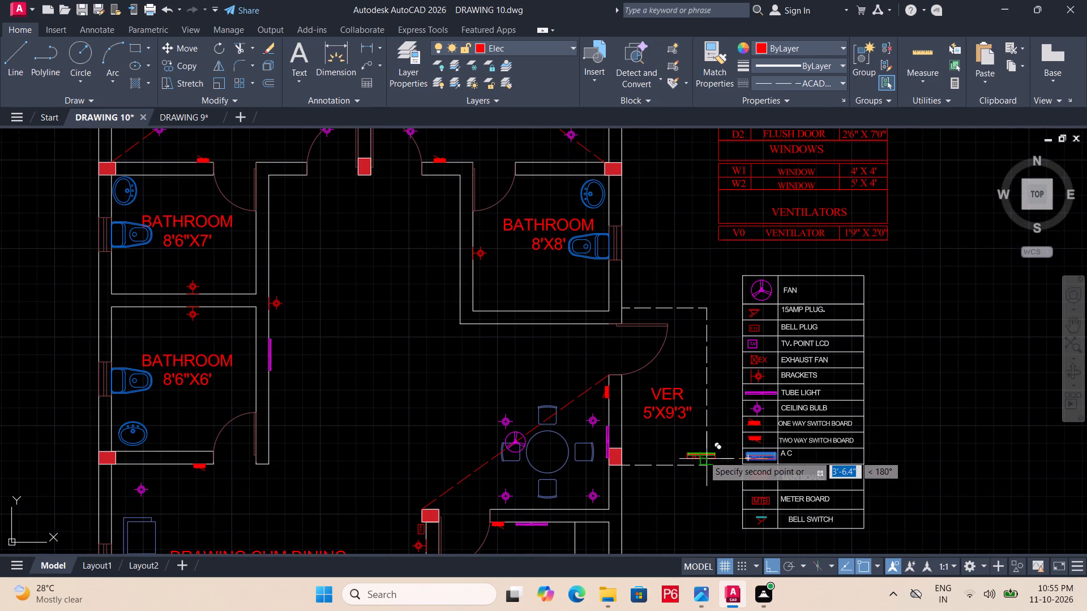
{"action": "key", "text": "F8"}
{"action": "middle_click_drag", "start_coordinate": [589, 351], "coordinate": [598, 321]}
{"action": "middle_click_drag", "start_coordinate": [446, 257], "coordinate": [647, 499]}
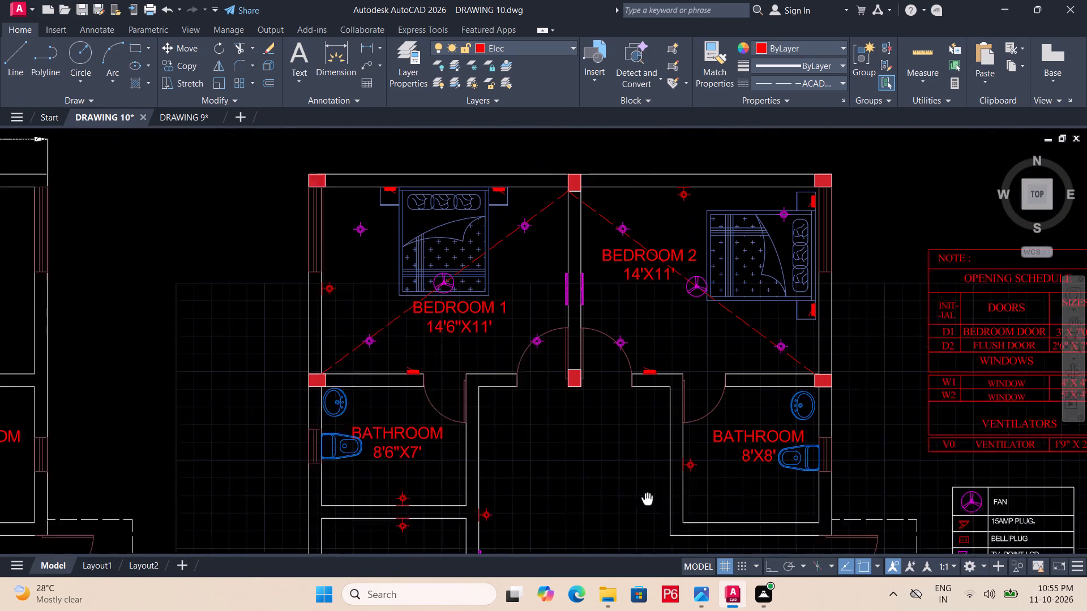
{"action": "middle_click_drag", "start_coordinate": [647, 499], "coordinate": [681, 507]}
{"action": "scroll", "coordinate": [430, 359], "scroll_direction": "up", "scroll_amount": 1}
{"action": "middle_click_drag", "start_coordinate": [404, 388], "coordinate": [519, 419]}
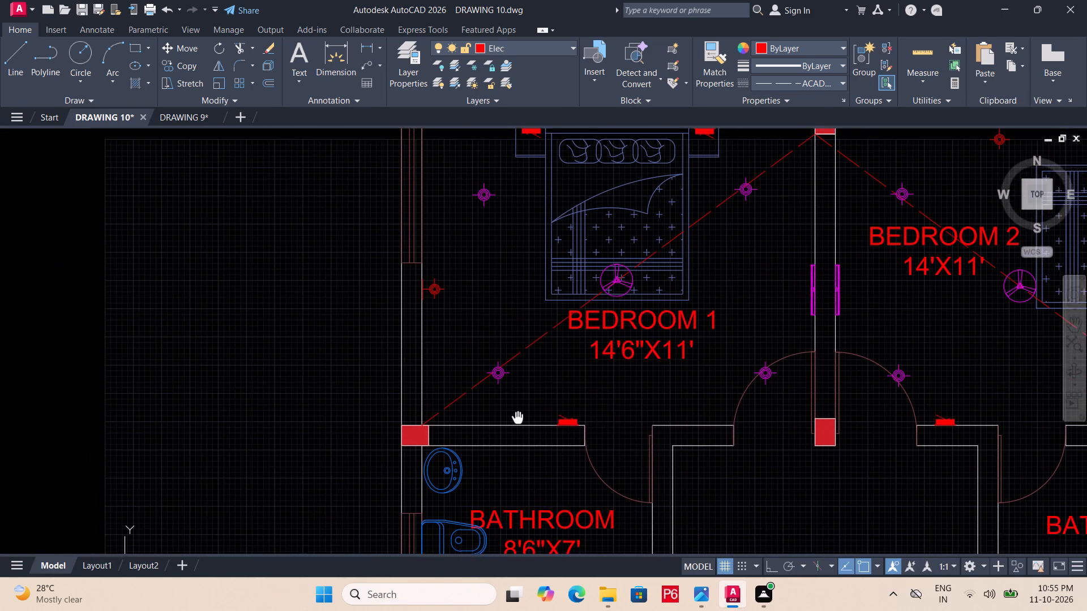
{"action": "middle_click_drag", "start_coordinate": [519, 419], "coordinate": [522, 423]}
{"action": "middle_click_drag", "start_coordinate": [498, 274], "coordinate": [505, 290]}
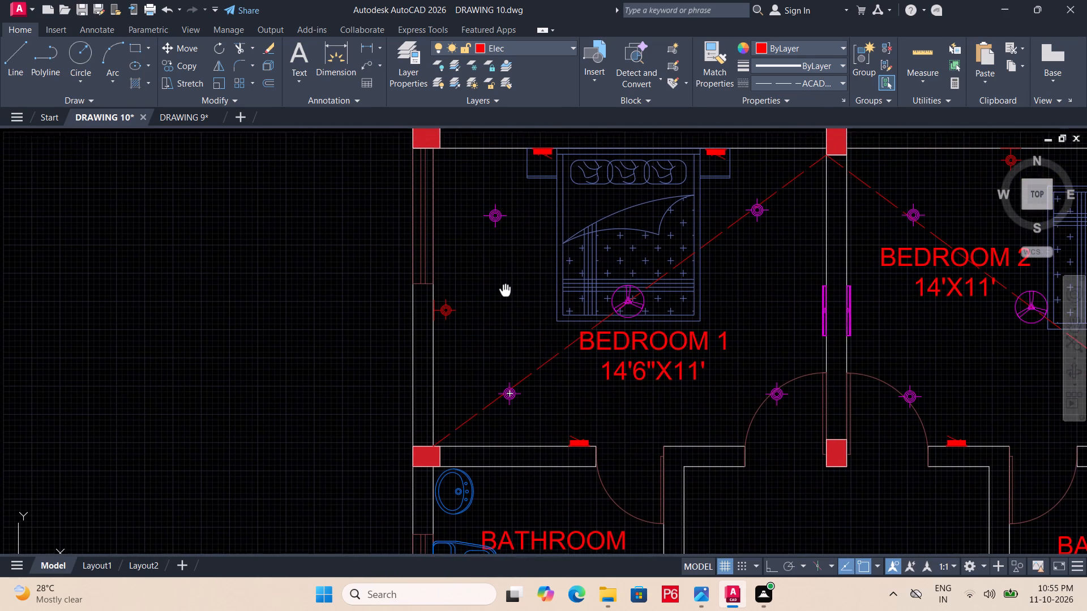
{"action": "middle_click_drag", "start_coordinate": [505, 290], "coordinate": [505, 292]}
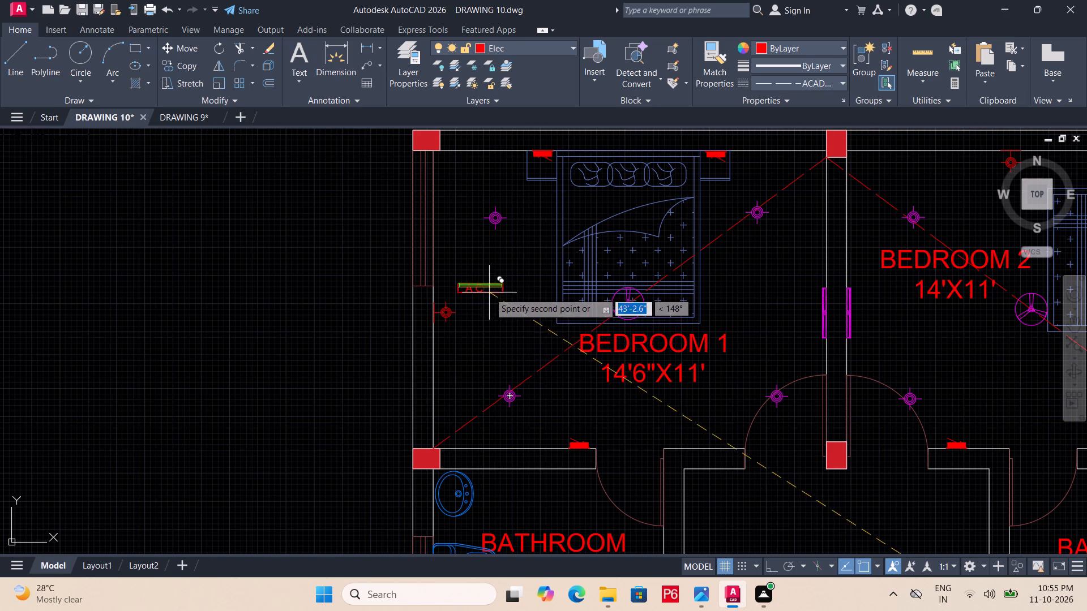
{"action": "left_click", "coordinate": [482, 340]}
Place another AC copy in bedroom 2, close to the top wall between the bracket light and the corner bedside table.
{"action": "middle_click_drag", "start_coordinate": [624, 307], "coordinate": [241, 332]}
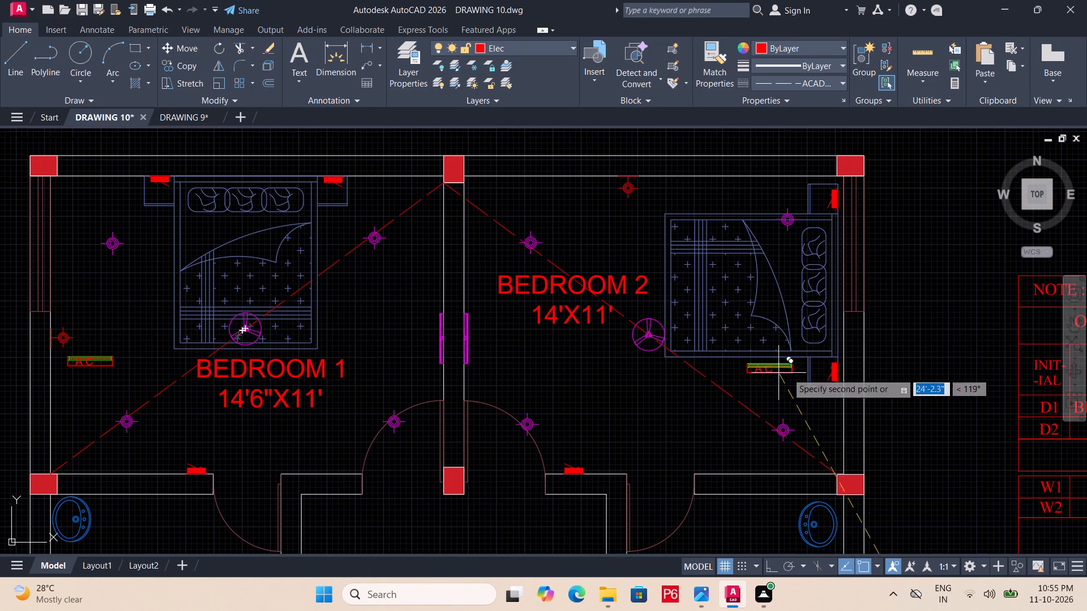
{"action": "middle_click_drag", "start_coordinate": [814, 392], "coordinate": [744, 336]}
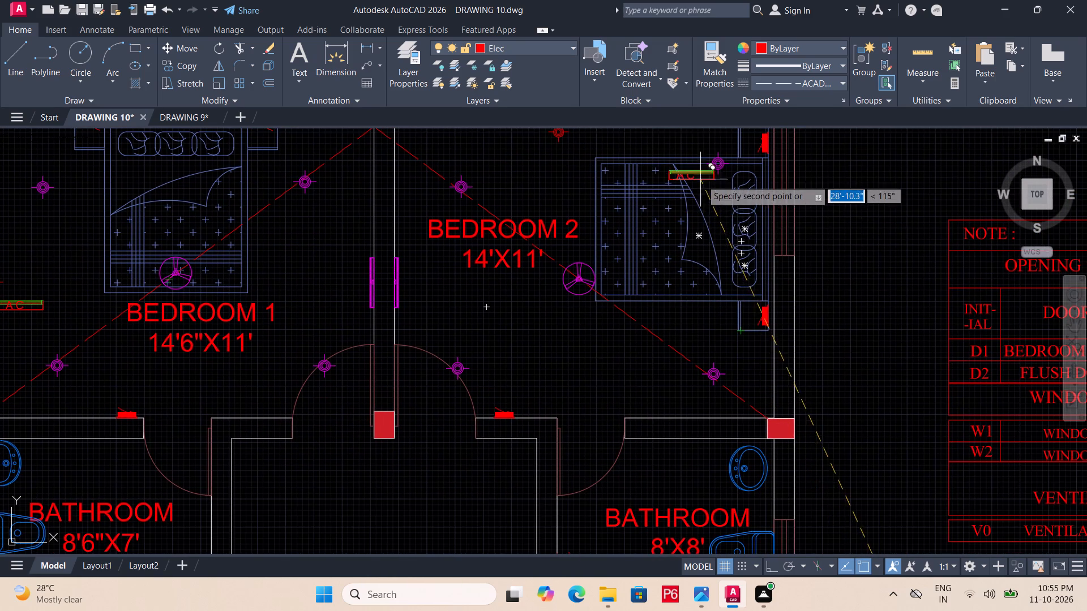
{"action": "middle_click_drag", "start_coordinate": [707, 186], "coordinate": [802, 368]}
{"action": "left_click", "coordinate": [755, 323]}
Place an AC copy on the drawing cum dining room's bottom wall, between the tube light and switch board, and save the drawing.
{"action": "middle_click_drag", "start_coordinate": [536, 419], "coordinate": [577, 358]}
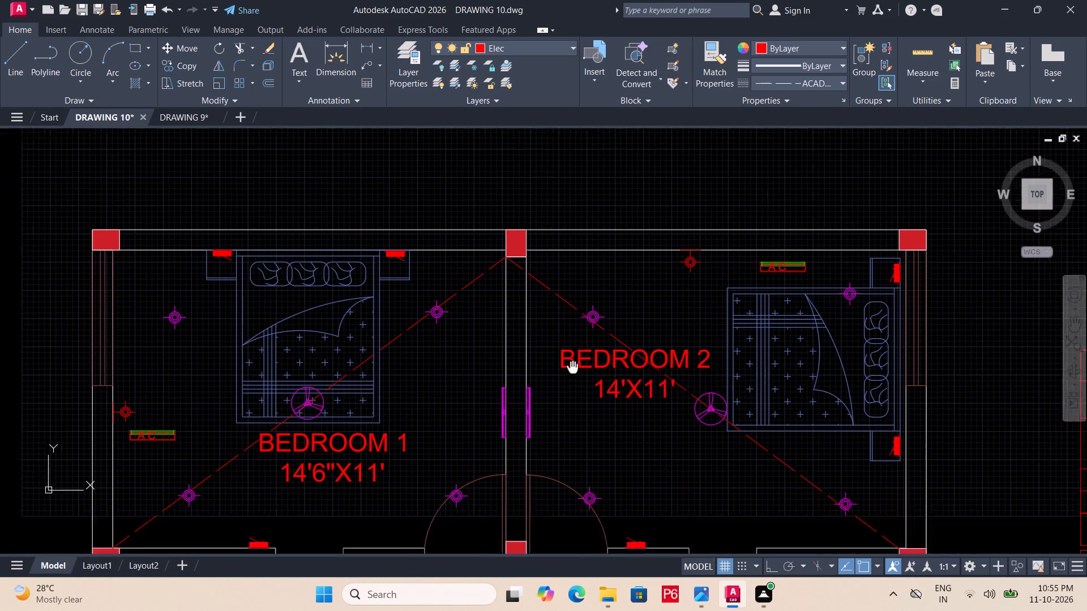
{"action": "middle_click_drag", "start_coordinate": [577, 358], "coordinate": [635, 236]}
{"action": "middle_click_drag", "start_coordinate": [533, 442], "coordinate": [598, 215]}
{"action": "middle_click_drag", "start_coordinate": [478, 434], "coordinate": [543, 149]}
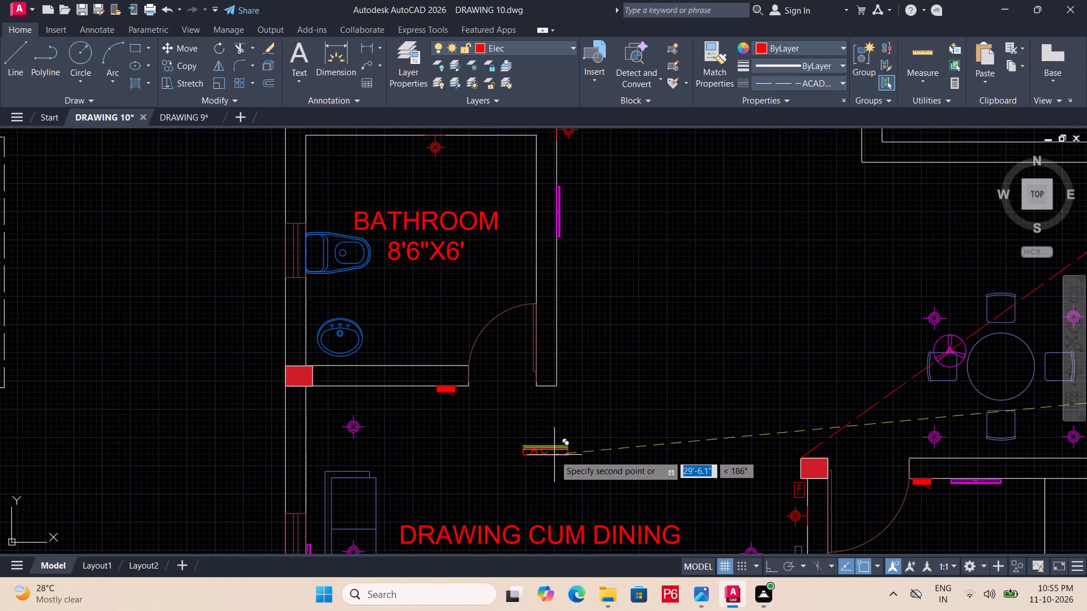
{"action": "middle_click_drag", "start_coordinate": [554, 445], "coordinate": [609, 180]}
{"action": "middle_click_drag", "start_coordinate": [533, 403], "coordinate": [574, 427]}
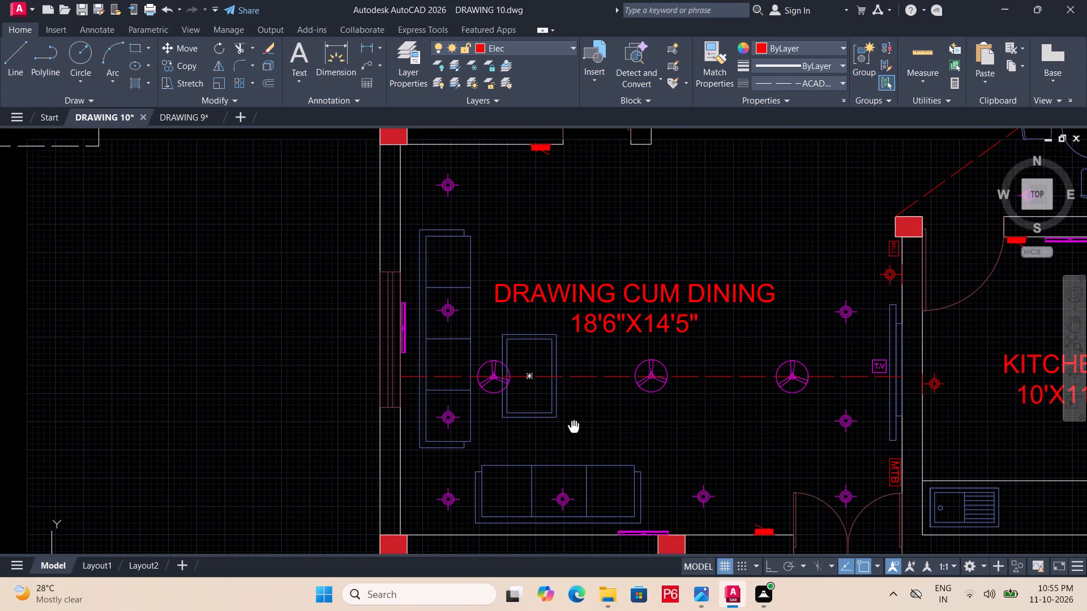
{"action": "middle_click_drag", "start_coordinate": [574, 427], "coordinate": [534, 354]}
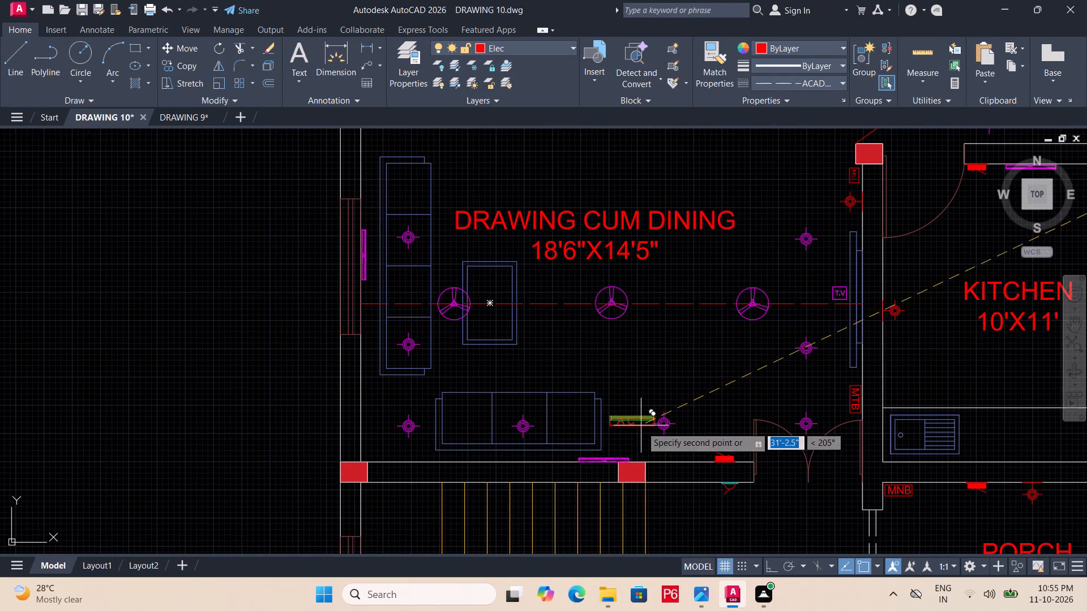
{"action": "scroll", "coordinate": [653, 461], "scroll_direction": "up", "scroll_amount": 3}
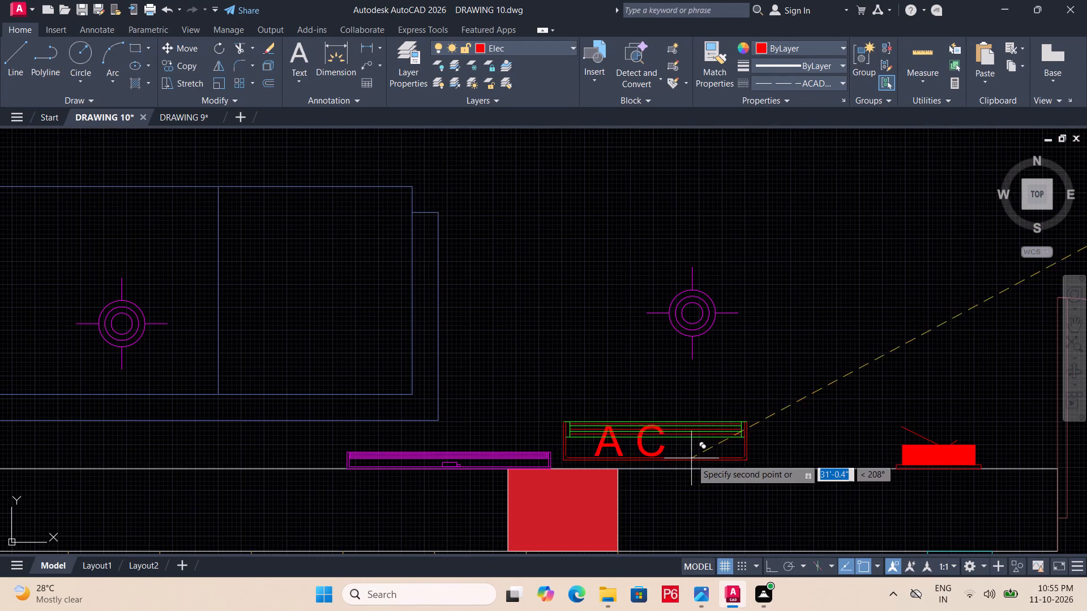
{"action": "left_click", "coordinate": [722, 466]}
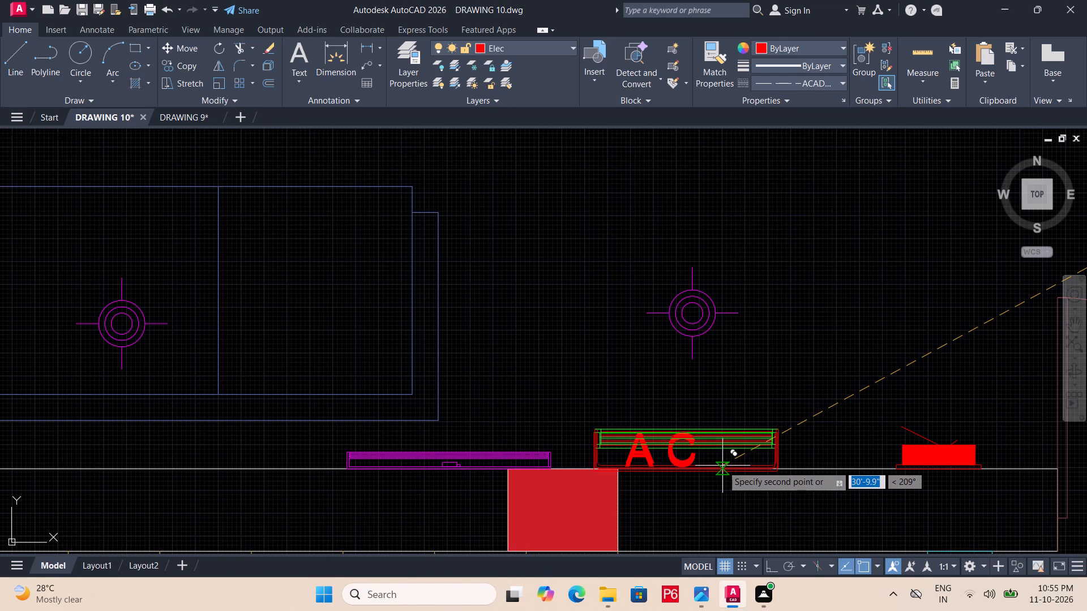
{"action": "key", "text": "ctrl+s"}
{"action": "key", "text": "ctrl+s"}
{"action": "key", "text": "ctrl+s"}
{"action": "middle_click_drag", "start_coordinate": [664, 426], "coordinate": [598, 412]}
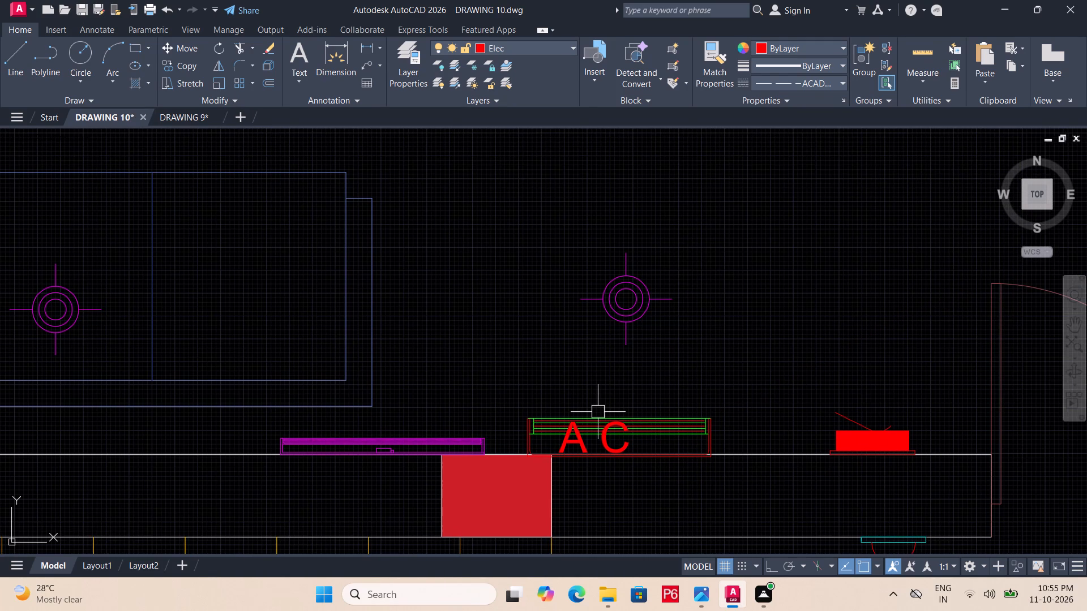
{"action": "key", "text": "ctrl+s"}
{"action": "key", "text": "ctrl+s"}
{"action": "key", "text": "ctrl+s"}
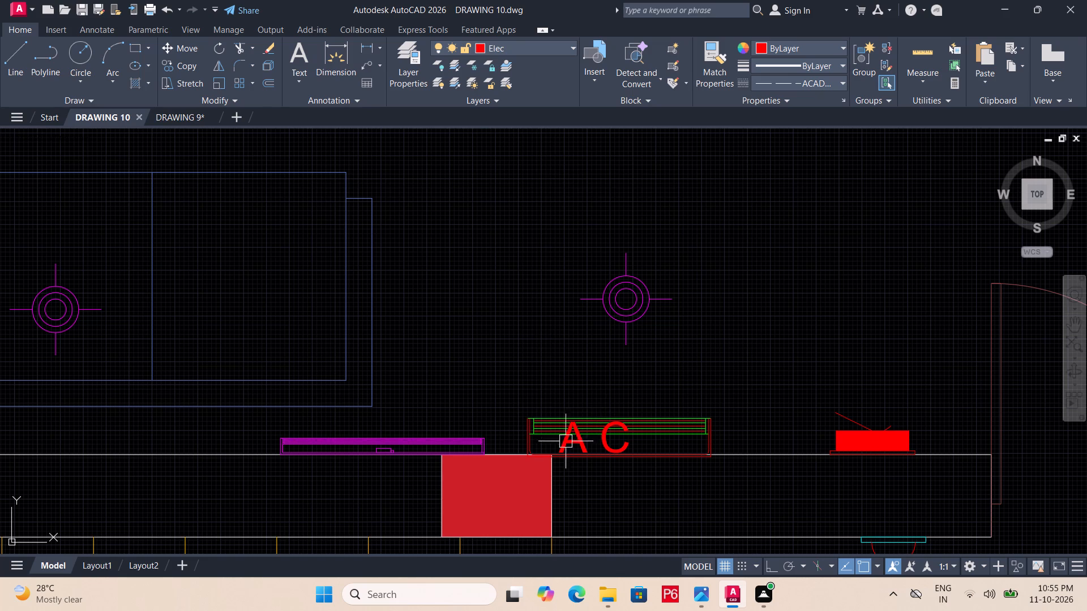
Rotate bedroom 1's AC symbol 90 degrees clockwise about its lower corner with ortho mode on, so its text reads downward.
{"action": "middle_click_drag", "start_coordinate": [584, 399], "coordinate": [598, 402]}
{"action": "scroll", "coordinate": [600, 426], "scroll_direction": "down", "scroll_amount": 3}
{"action": "scroll", "coordinate": [628, 333], "scroll_direction": "down", "scroll_amount": 1}
{"action": "middle_click_drag", "start_coordinate": [628, 333], "coordinate": [587, 508]}
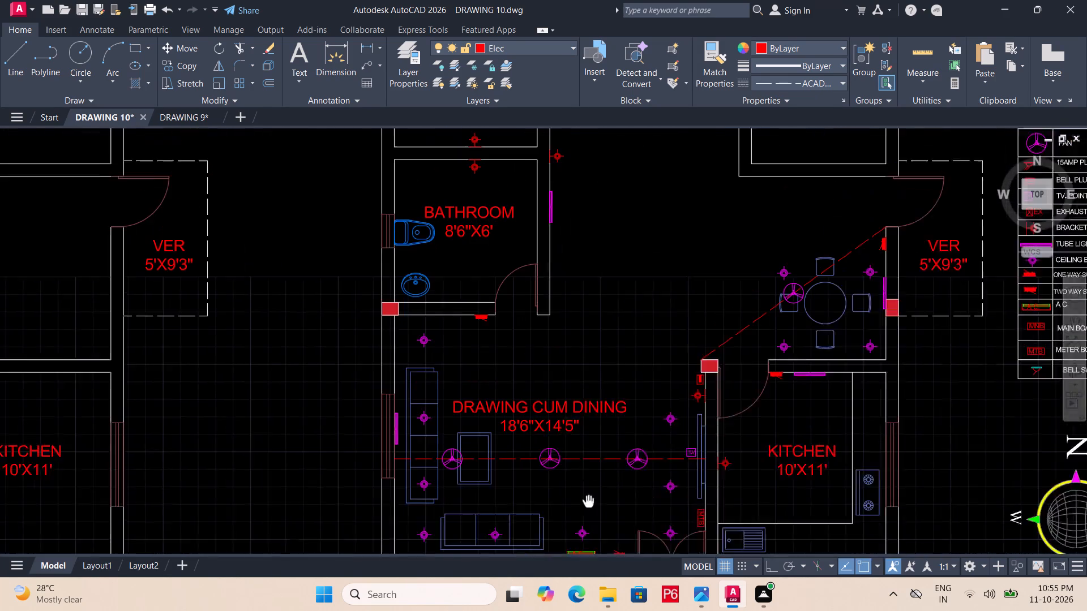
{"action": "middle_click_drag", "start_coordinate": [587, 508], "coordinate": [578, 531]}
{"action": "middle_click_drag", "start_coordinate": [632, 215], "coordinate": [572, 375]}
{"action": "middle_click_drag", "start_coordinate": [664, 201], "coordinate": [630, 325]}
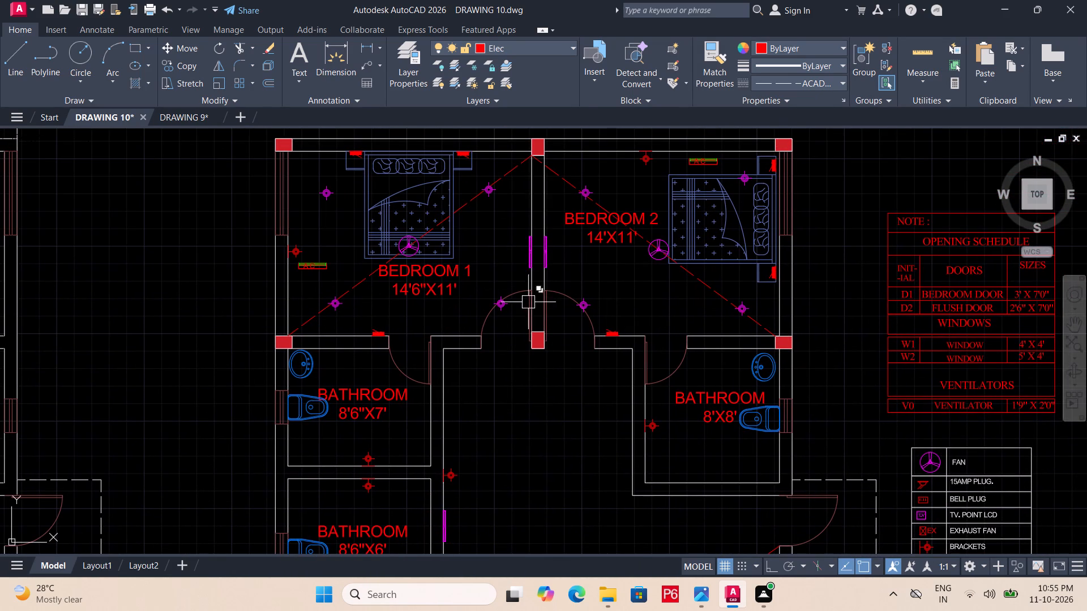
{"action": "middle_click_drag", "start_coordinate": [528, 302], "coordinate": [554, 329]}
{"action": "scroll", "coordinate": [446, 268], "scroll_direction": "up", "scroll_amount": 1}
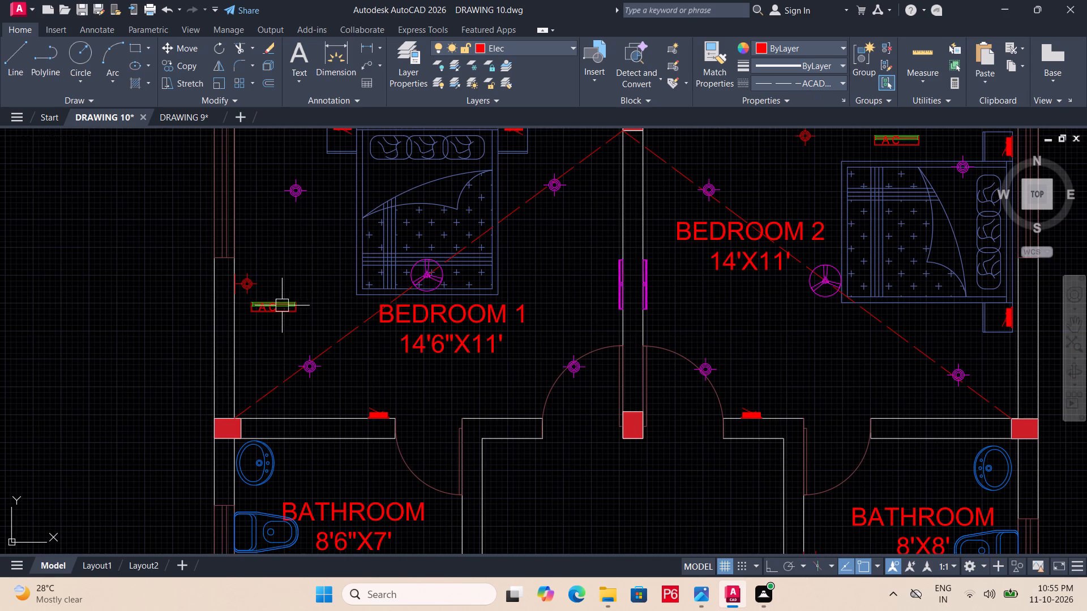
{"action": "scroll", "coordinate": [272, 304], "scroll_direction": "up", "scroll_amount": 1}
{"action": "middle_click_drag", "start_coordinate": [273, 304], "coordinate": [385, 308]}
{"action": "left_click_drag", "start_coordinate": [457, 277], "coordinate": [451, 278]}
{"action": "left_click", "coordinate": [373, 338]}
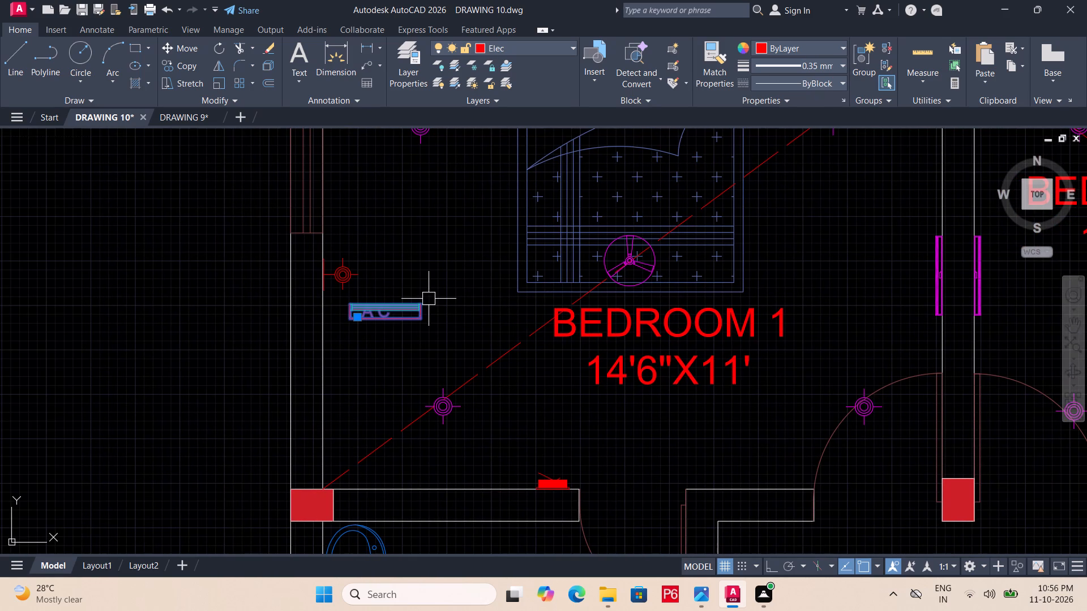
{"action": "scroll", "coordinate": [409, 312], "scroll_direction": "up", "scroll_amount": 1}
{"action": "type", "text": "RO"}
{"action": "key", "text": "space"}
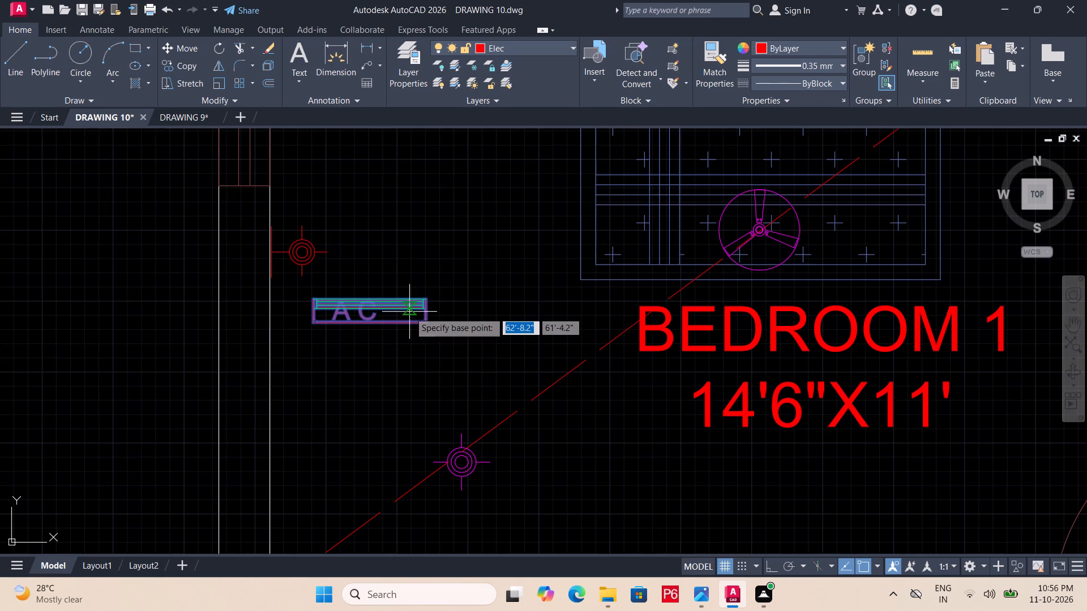
{"action": "left_click", "coordinate": [429, 329]}
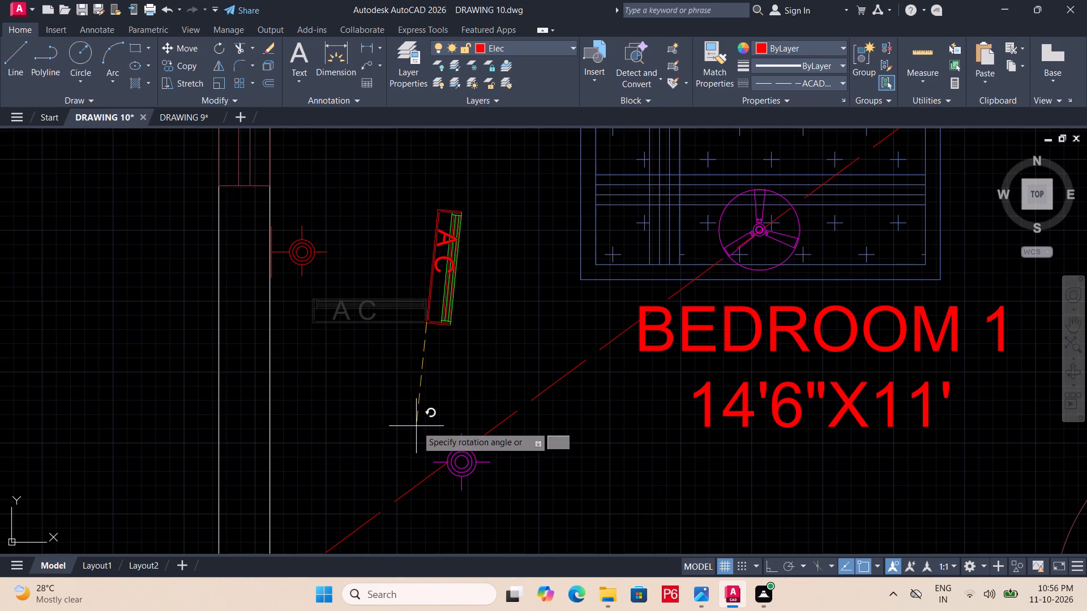
{"action": "key", "text": "F8"}
{"action": "left_click", "coordinate": [430, 406]}
{"action": "key", "text": "Escape"}
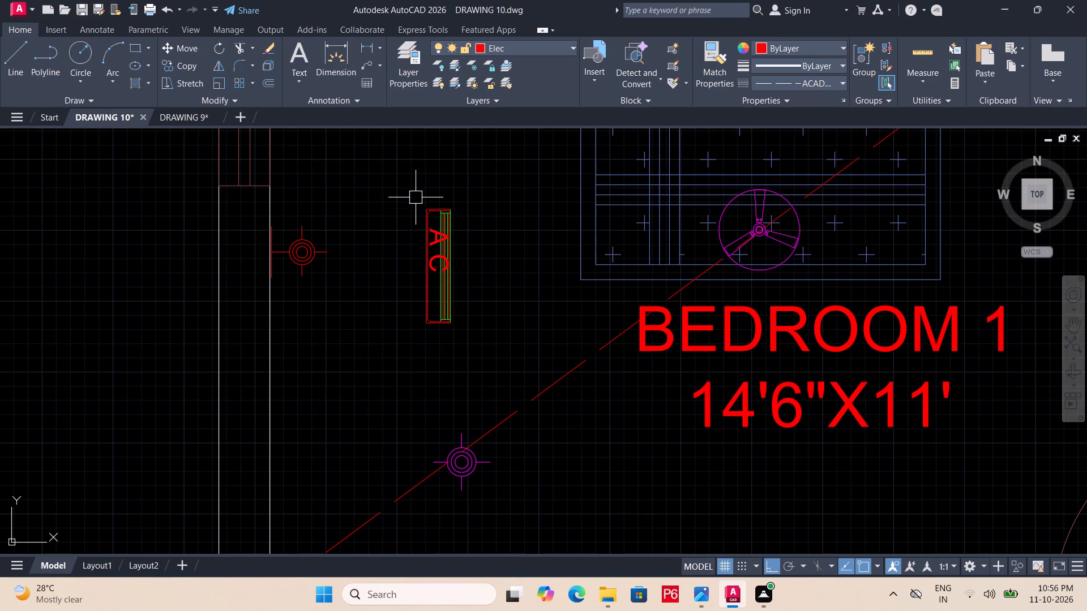
Move the rotated AC symbol horizontally so its back edge sits against the inner face of bedroom 1's outer side wall.
{"action": "left_click", "coordinate": [416, 196]}
{"action": "left_click_drag", "start_coordinate": [475, 381], "coordinate": [467, 354]}
{"action": "middle_click_drag", "start_coordinate": [444, 305], "coordinate": [455, 378]}
{"action": "scroll", "coordinate": [444, 307], "scroll_direction": "down", "scroll_amount": 1}
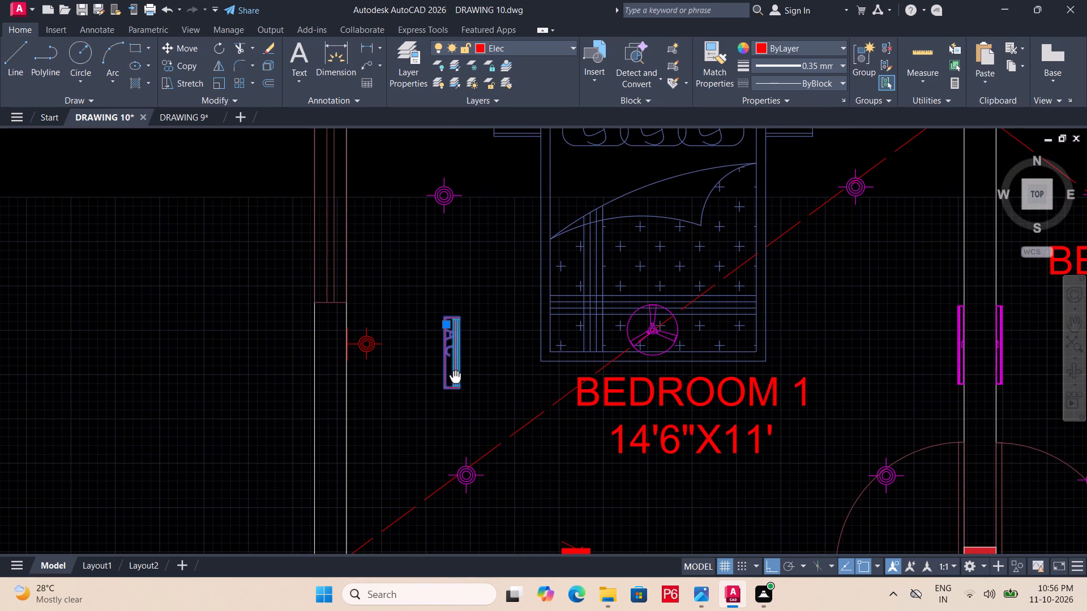
{"action": "middle_click_drag", "start_coordinate": [455, 378], "coordinate": [455, 378]}
{"action": "middle_click_drag", "start_coordinate": [450, 356], "coordinate": [453, 257]}
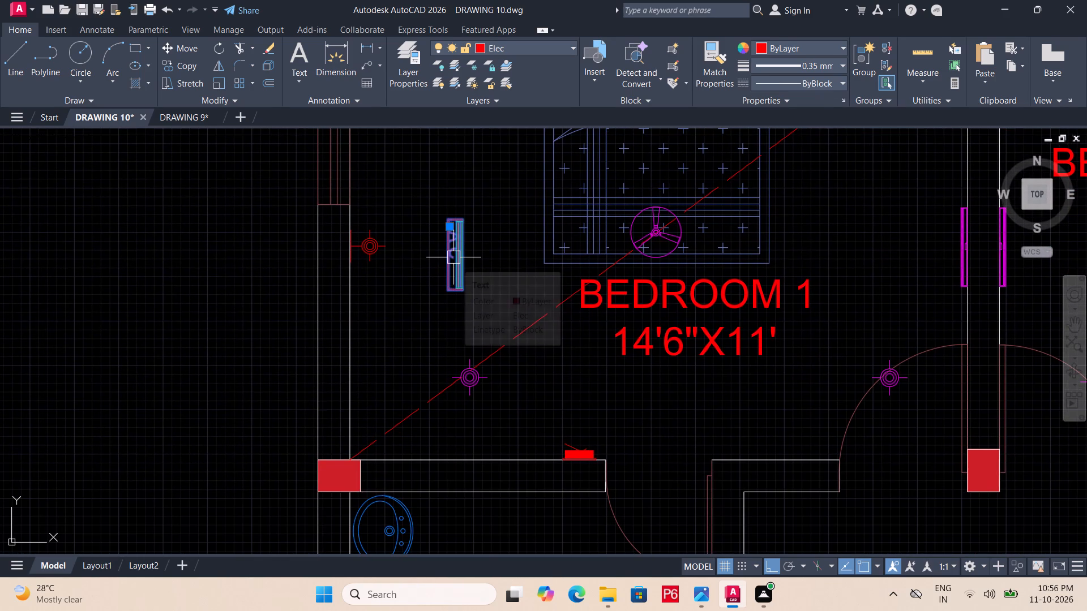
{"action": "type", "text": "M"}
{"action": "key", "text": "space"}
{"action": "middle_click_drag", "start_coordinate": [446, 249], "coordinate": [474, 402]}
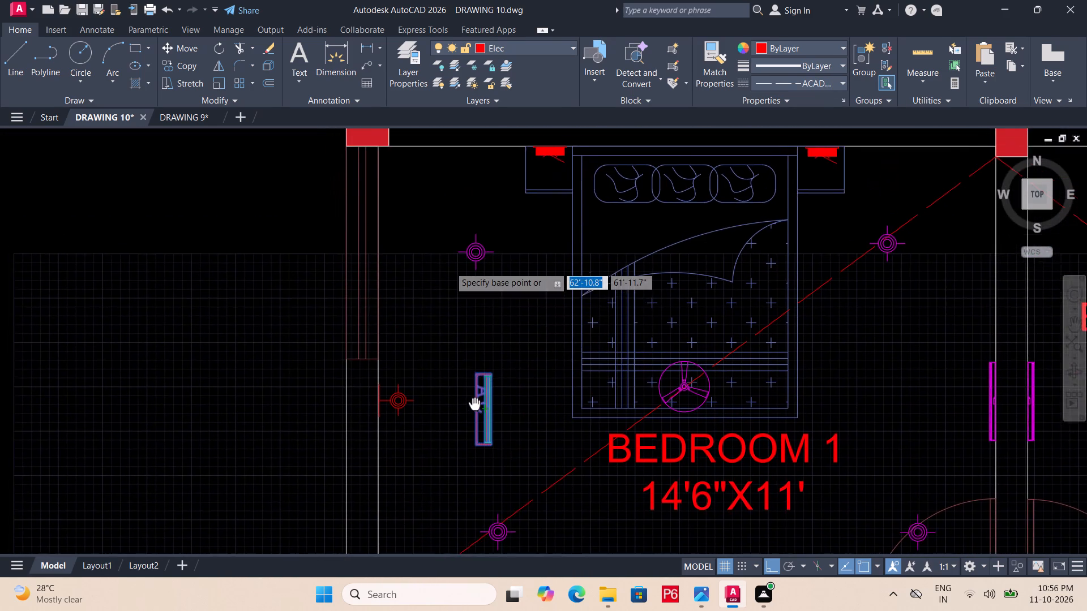
{"action": "middle_click_drag", "start_coordinate": [474, 402], "coordinate": [482, 265]}
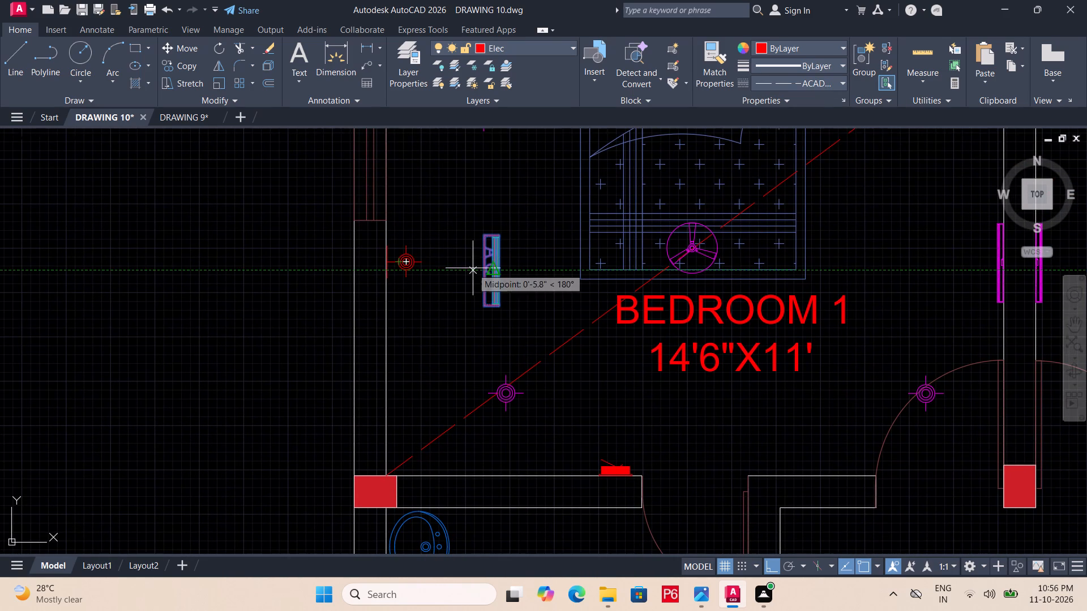
{"action": "scroll", "coordinate": [485, 273], "scroll_direction": "up", "scroll_amount": 2}
{"action": "left_click", "coordinate": [478, 269]}
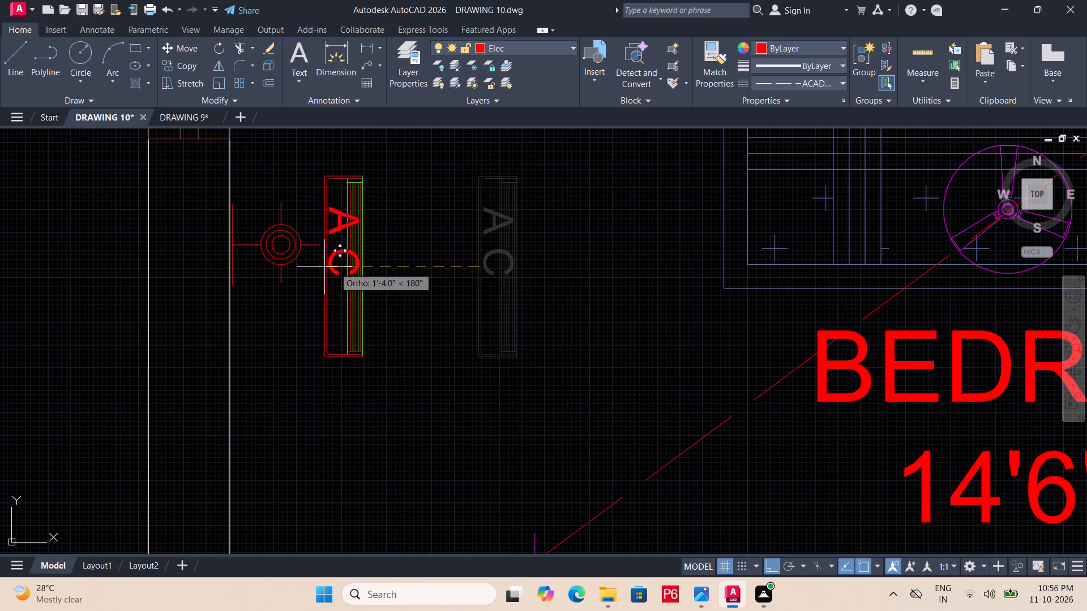
{"action": "left_click", "coordinate": [231, 267]}
{"action": "key", "text": "Escape"}
Move the bracket light overlapping bedroom 1's AC straight up along the wall, to beside the window.
{"action": "left_click", "coordinate": [290, 255]}
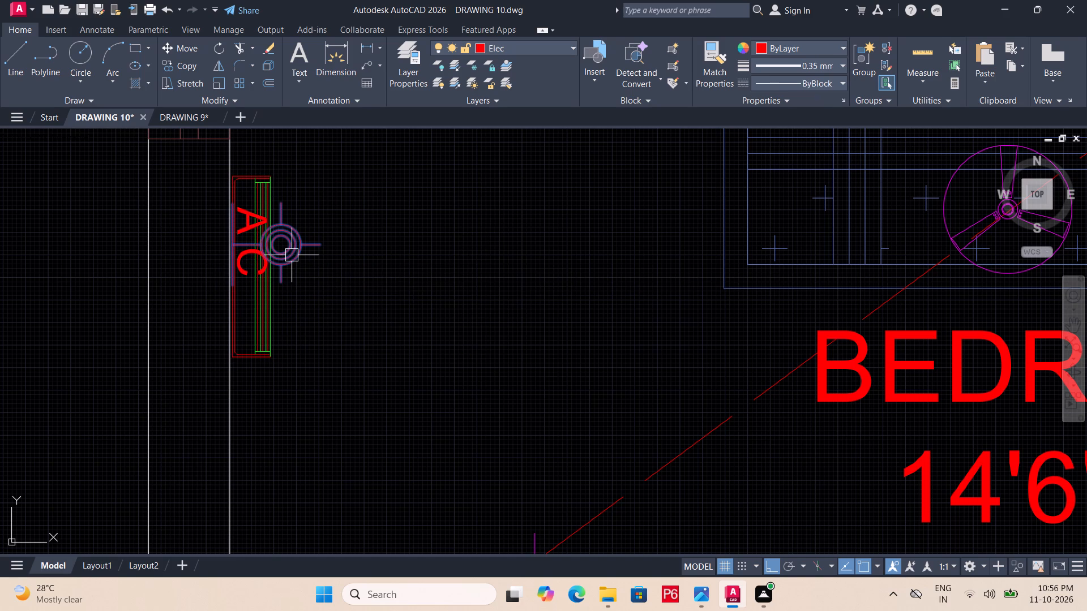
{"action": "type", "text": "M"}
{"action": "key", "text": "space"}
{"action": "left_click", "coordinate": [291, 257]}
{"action": "middle_click_drag", "start_coordinate": [279, 445], "coordinate": [283, 325]}
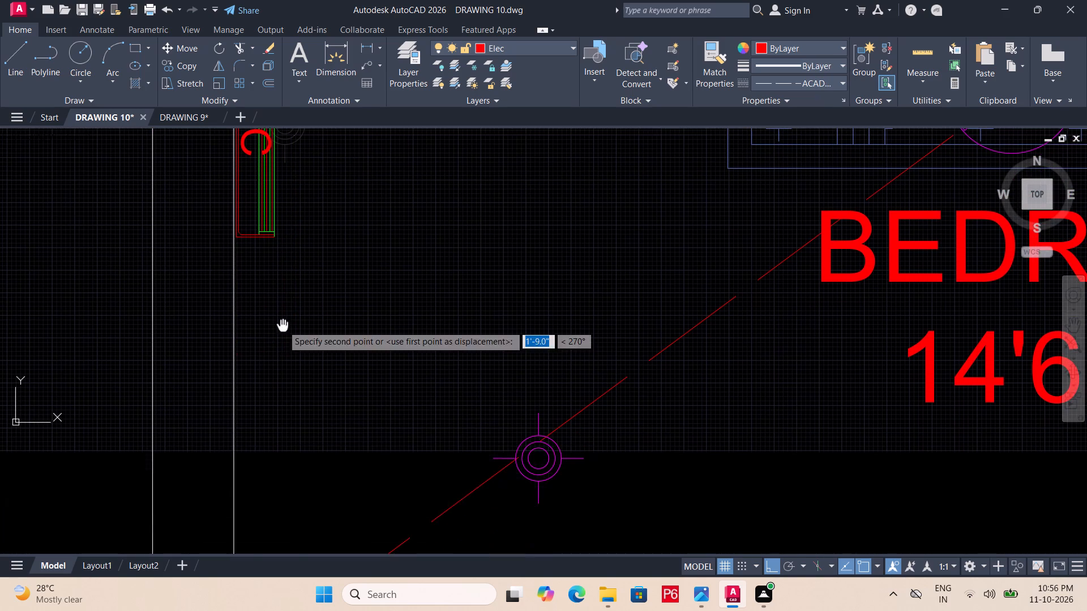
{"action": "middle_click_drag", "start_coordinate": [299, 244], "coordinate": [320, 610]}
{"action": "middle_click_drag", "start_coordinate": [322, 225], "coordinate": [319, 455]}
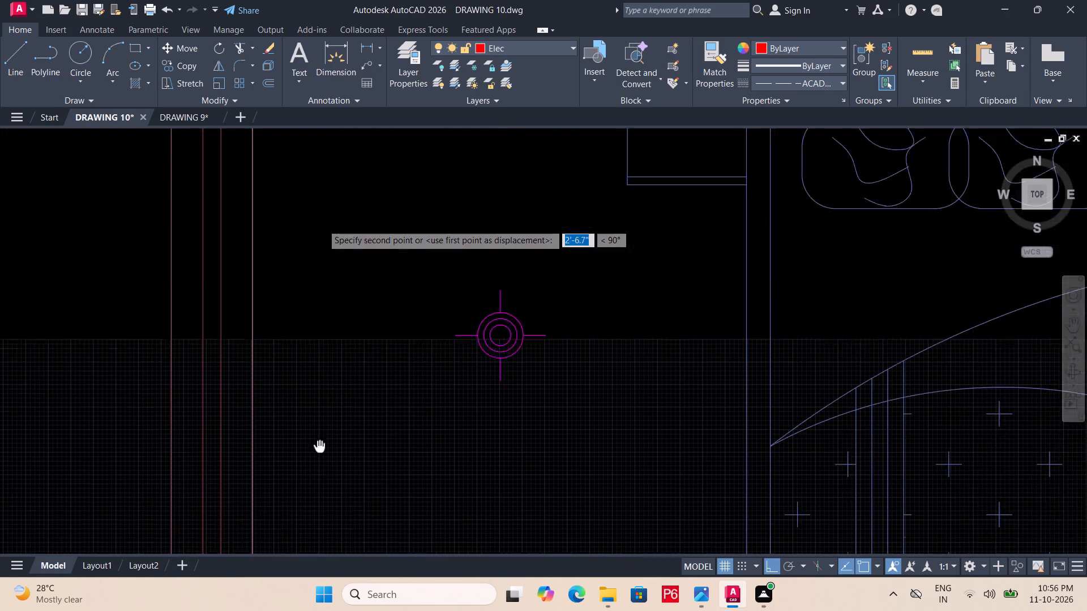
{"action": "middle_click_drag", "start_coordinate": [319, 455], "coordinate": [322, 476]}
{"action": "left_click", "coordinate": [318, 332]}
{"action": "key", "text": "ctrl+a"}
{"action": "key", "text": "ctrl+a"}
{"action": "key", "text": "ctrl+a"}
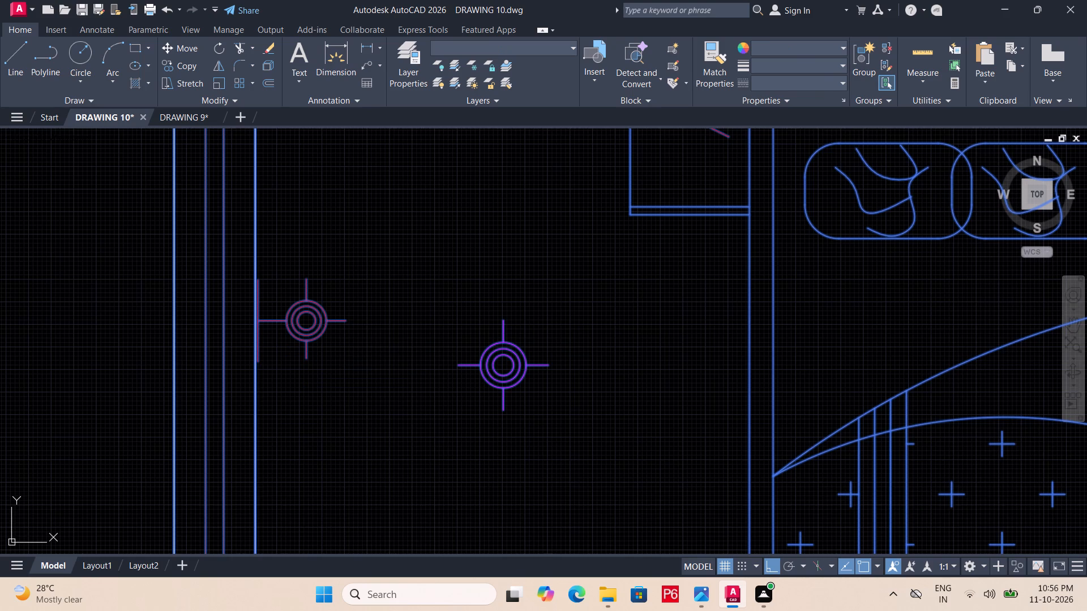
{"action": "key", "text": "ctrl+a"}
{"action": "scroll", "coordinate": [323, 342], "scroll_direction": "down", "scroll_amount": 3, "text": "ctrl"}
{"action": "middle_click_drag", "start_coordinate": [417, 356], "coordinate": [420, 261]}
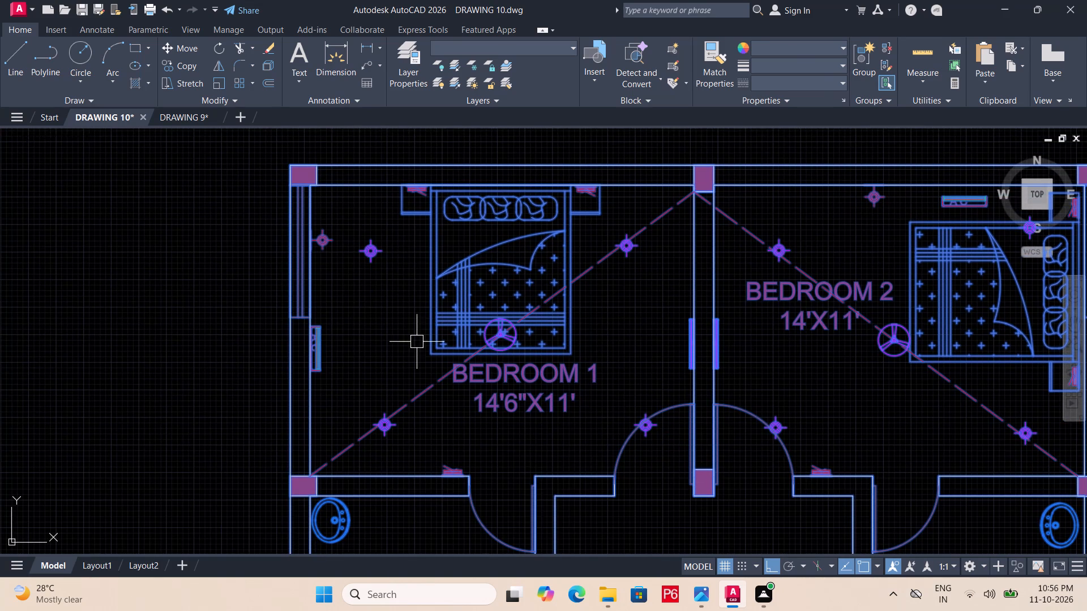
Save the drawing with the adjusted bedroom 1 symbols.
{"action": "key", "text": "ctrl+s"}
{"action": "key", "text": "ctrl+s"}
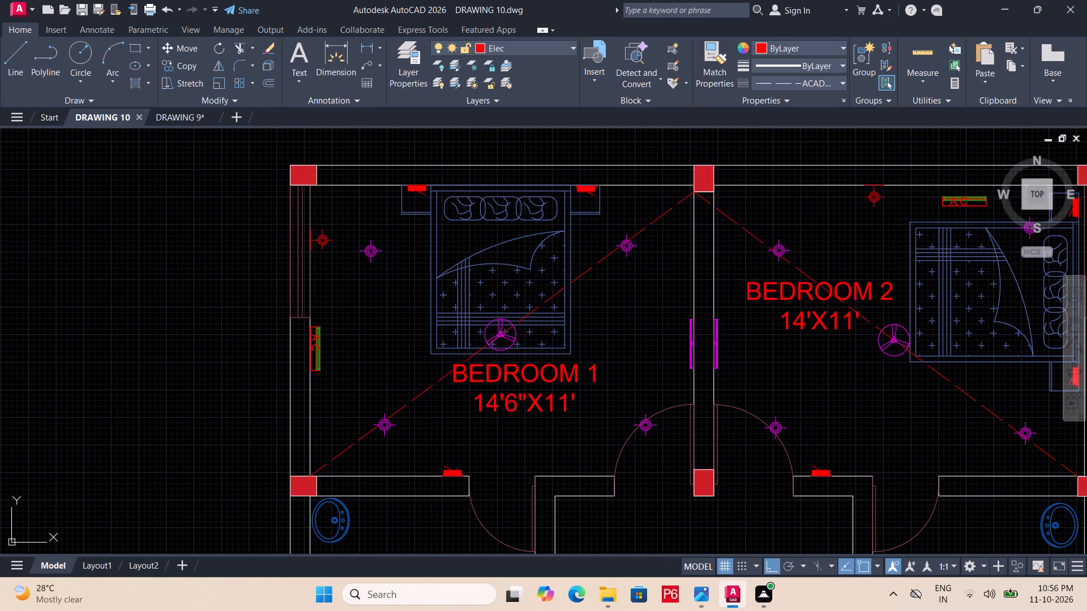
{"action": "key", "text": "ctrl+s"}
{"action": "key", "text": "ctrl+s"}
{"action": "key", "text": "ctrl+s"}
{"action": "key", "text": "ctrl+s"}
Move the drawing cum dining room's AC along the bottom wall, past the tube light to behind the three-seat sofa, and save the drawing.
{"action": "middle_click_drag", "start_coordinate": [421, 346], "coordinate": [383, 219]}
{"action": "scroll", "coordinate": [366, 227], "scroll_direction": "down", "scroll_amount": 3}
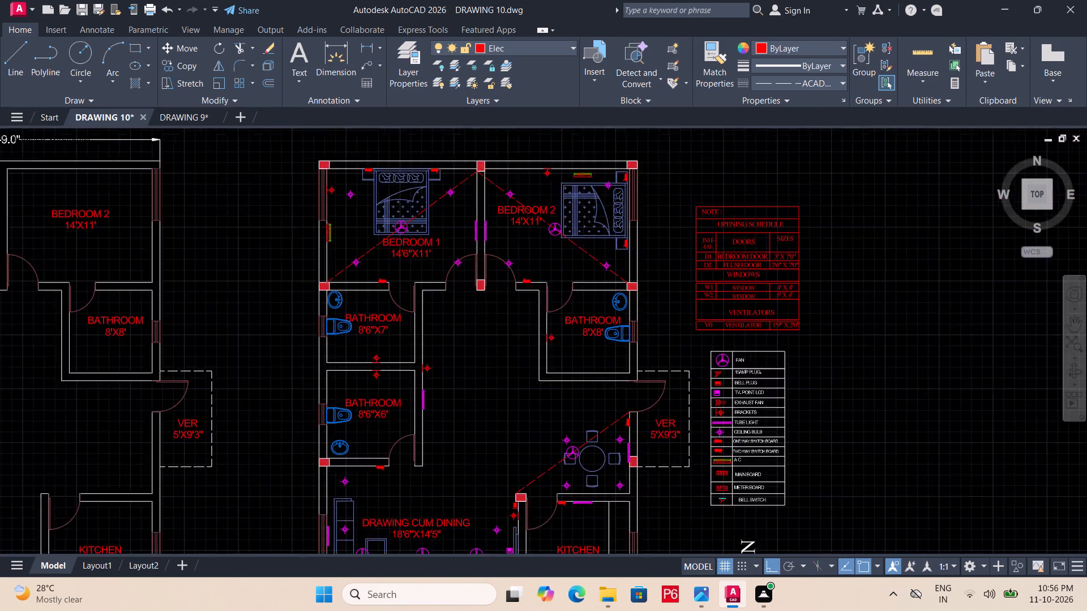
{"action": "scroll", "coordinate": [383, 229], "scroll_direction": "up", "scroll_amount": 1}
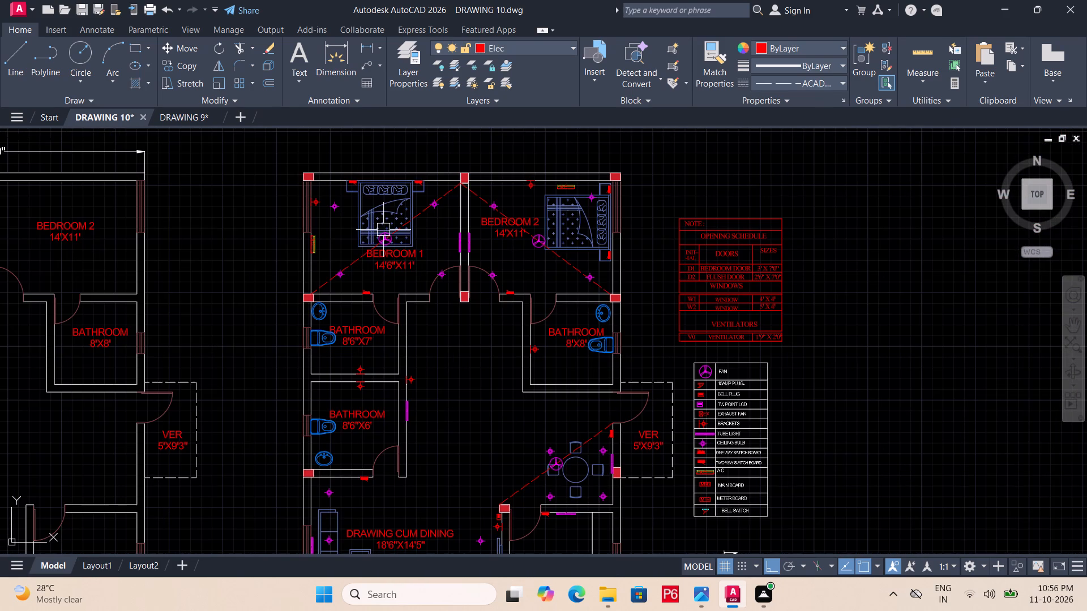
{"action": "middle_click_drag", "start_coordinate": [373, 353], "coordinate": [474, 174]}
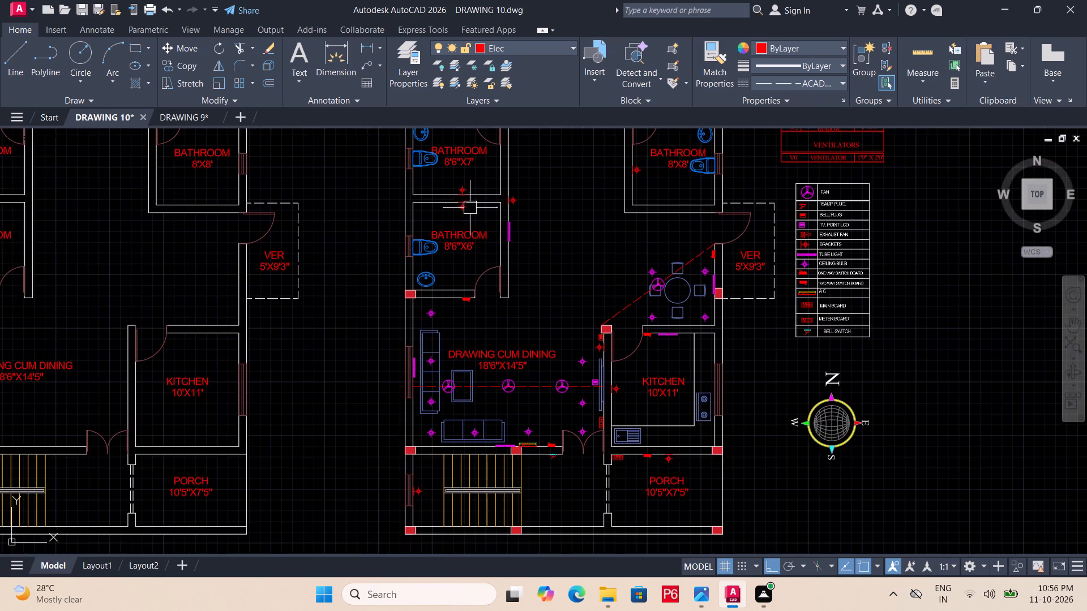
{"action": "scroll", "coordinate": [495, 419], "scroll_direction": "up", "scroll_amount": 2}
{"action": "middle_click_drag", "start_coordinate": [563, 464], "coordinate": [587, 356]}
{"action": "scroll", "coordinate": [602, 363], "scroll_direction": "up", "scroll_amount": 2}
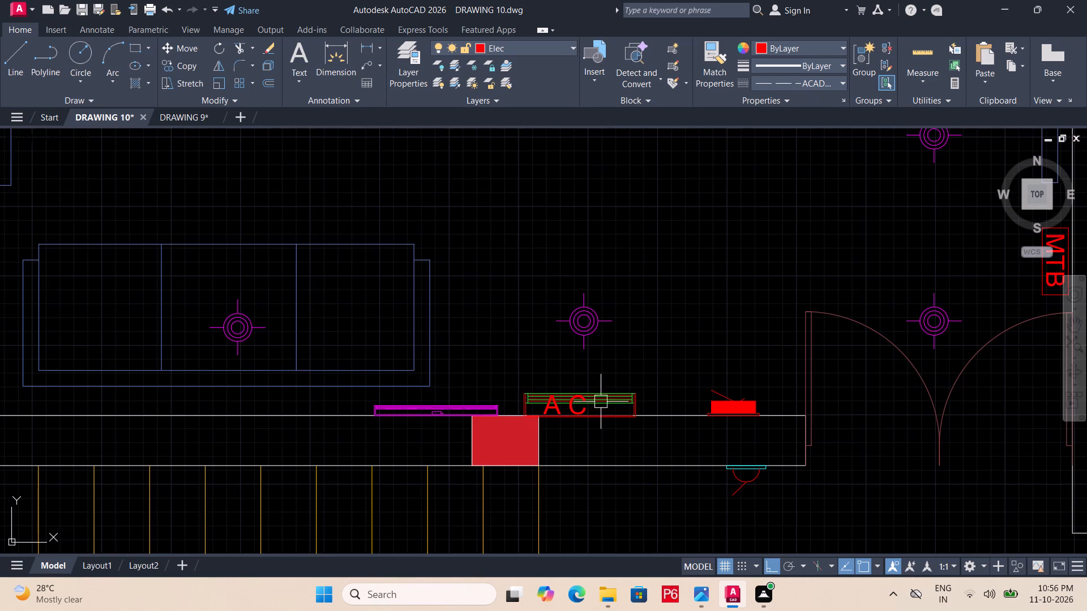
{"action": "key", "text": "Escape"}
{"action": "left_click", "coordinate": [604, 375]}
{"action": "left_click", "coordinate": [548, 405]}
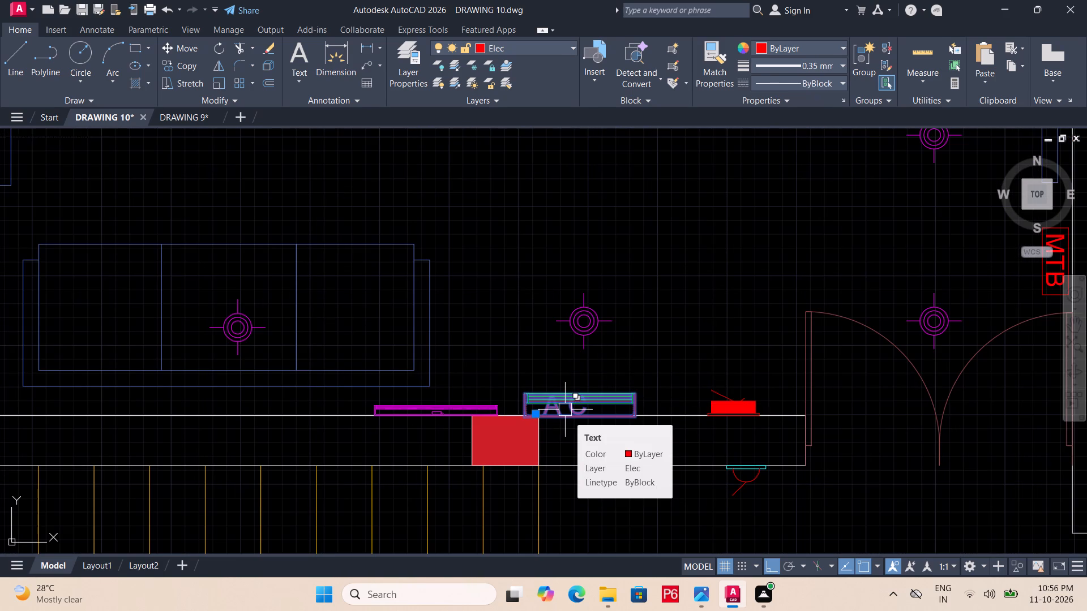
{"action": "type", "text": "M"}
{"action": "key", "text": "space"}
{"action": "left_click", "coordinate": [583, 417]}
{"action": "left_click", "coordinate": [234, 423]}
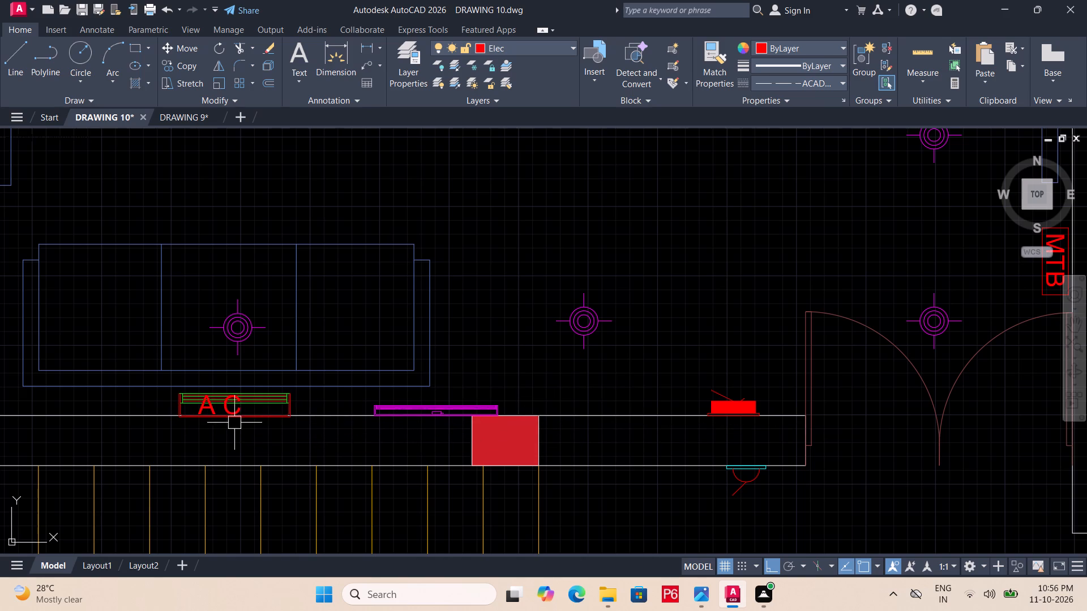
{"action": "key", "text": "ctrl+s"}
{"action": "key", "text": "ctrl+s"}
{"action": "key", "text": "ctrl+s"}
Review the electrical symbols in the furnished plan against the legend, save the drawing, and look over both plans.
{"action": "scroll", "coordinate": [360, 405], "scroll_direction": "down", "scroll_amount": 2, "text": "ctrl"}
{"action": "middle_click_drag", "start_coordinate": [360, 405], "coordinate": [361, 405]}
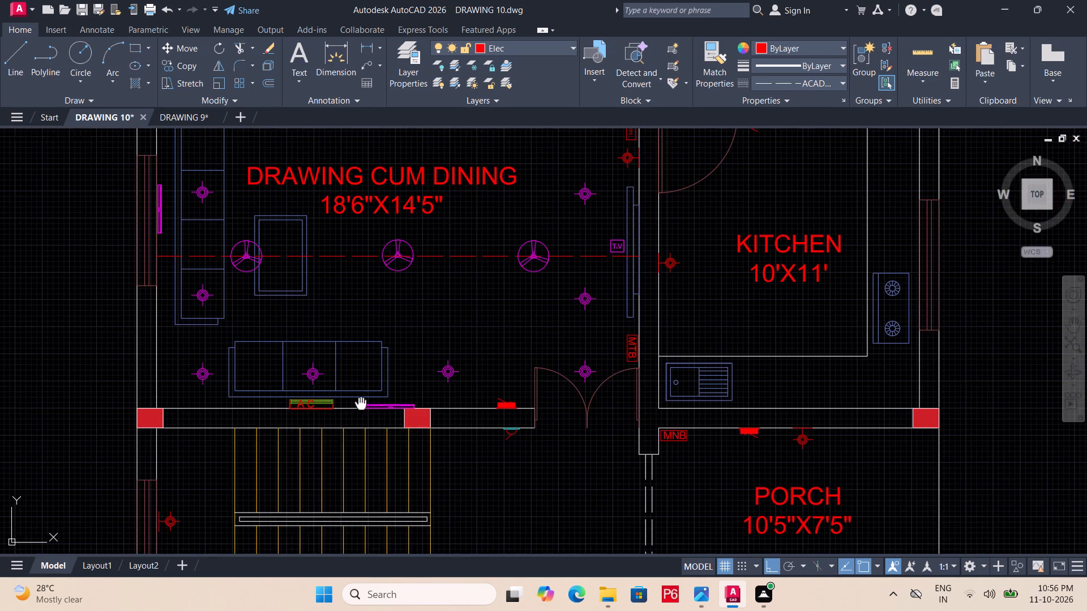
{"action": "middle_click_drag", "start_coordinate": [361, 405], "coordinate": [353, 433]}
{"action": "scroll", "coordinate": [353, 341], "scroll_direction": "down", "scroll_amount": 2}
{"action": "middle_click_drag", "start_coordinate": [497, 282], "coordinate": [485, 332]}
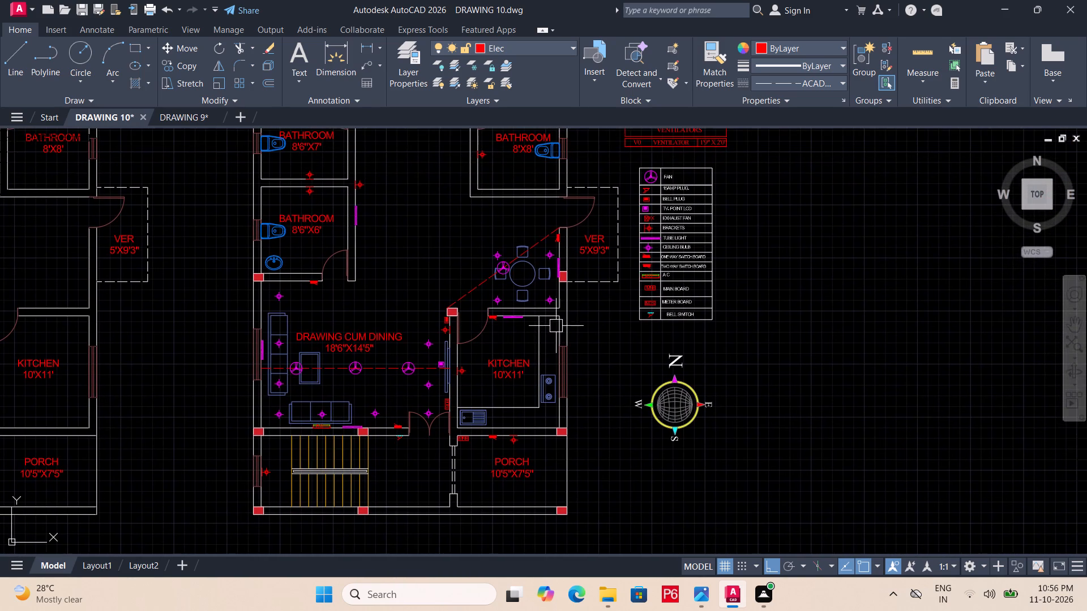
{"action": "scroll", "coordinate": [653, 279], "scroll_direction": "up", "scroll_amount": 2}
{"action": "middle_click_drag", "start_coordinate": [654, 286], "coordinate": [656, 320]}
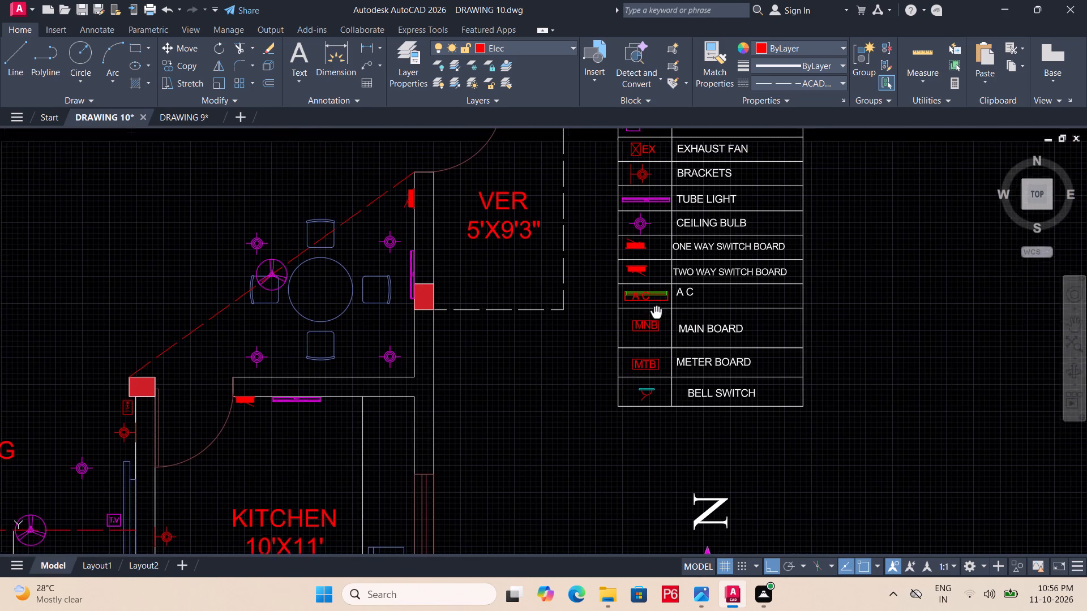
{"action": "middle_click_drag", "start_coordinate": [656, 320], "coordinate": [649, 403]}
{"action": "middle_click", "coordinate": [644, 216]}
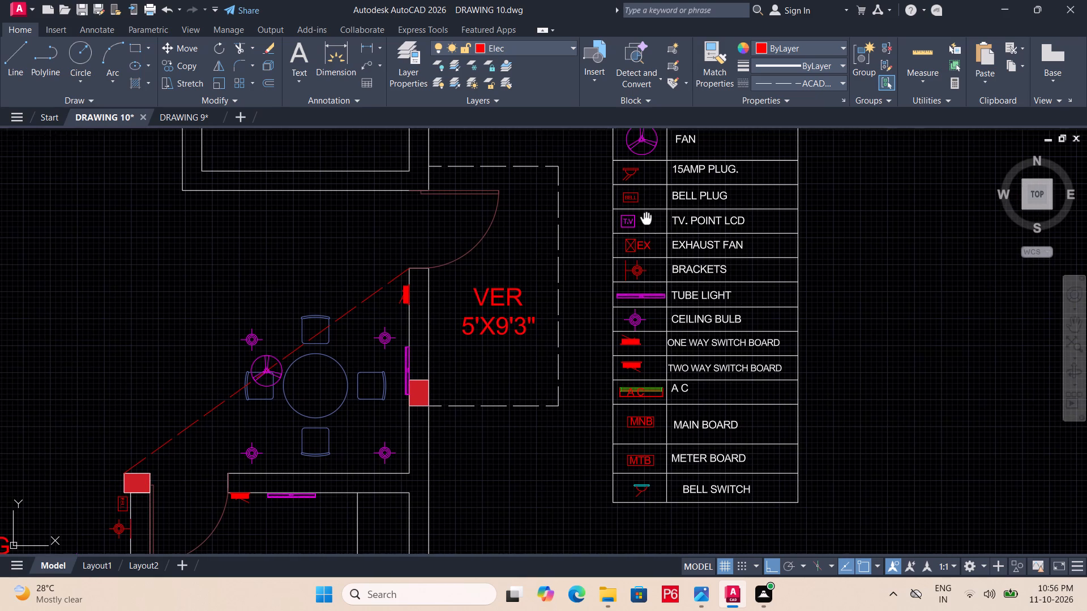
{"action": "key", "text": "ctrl+s"}
{"action": "key", "text": "ctrl+s"}
{"action": "key", "text": "ctrl+s"}
{"action": "key", "text": "ctrl+s"}
{"action": "scroll", "coordinate": [647, 222], "scroll_direction": "down", "scroll_amount": 3, "text": "ctrl"}
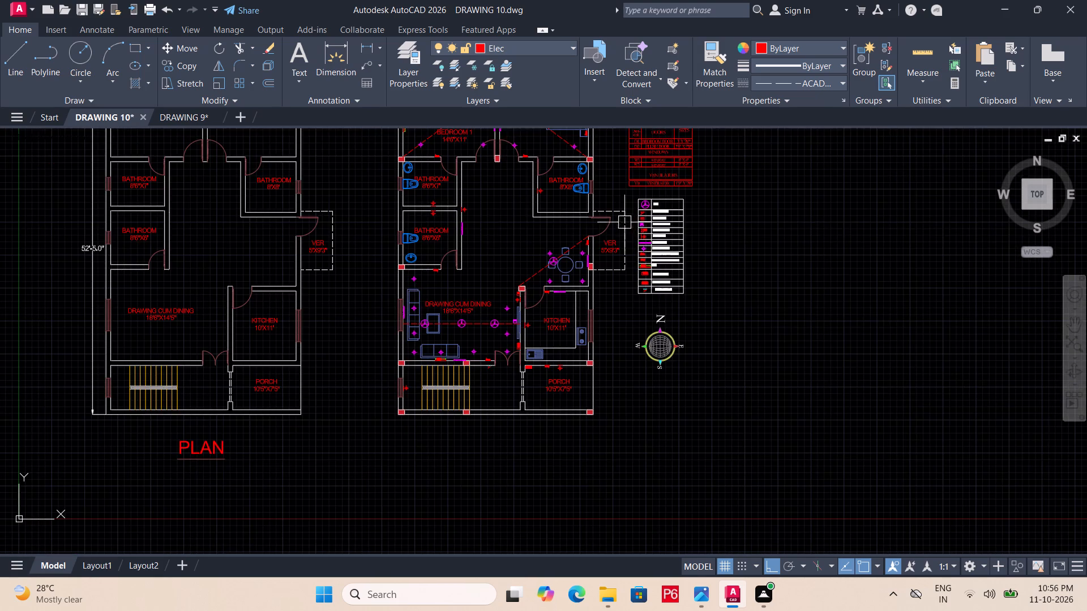
{"action": "middle_click_drag", "start_coordinate": [627, 278], "coordinate": [610, 339]}
{"action": "middle_click_drag", "start_coordinate": [430, 302], "coordinate": [379, 296]}
{"action": "scroll", "coordinate": [380, 295], "scroll_direction": "down", "scroll_amount": 1}
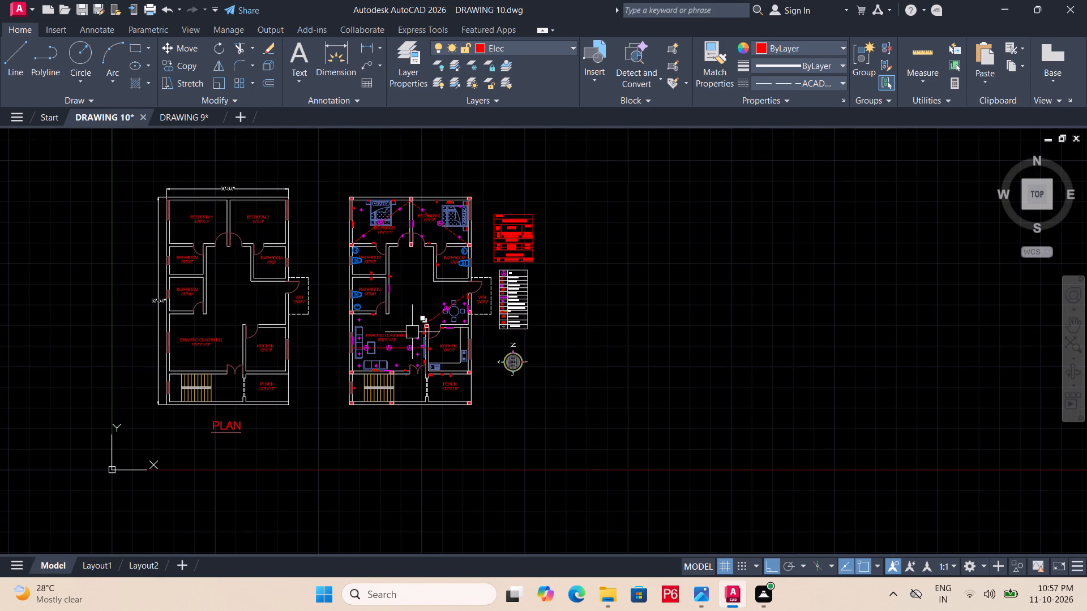
{"action": "middle_click_drag", "start_coordinate": [269, 416], "coordinate": [400, 373]}
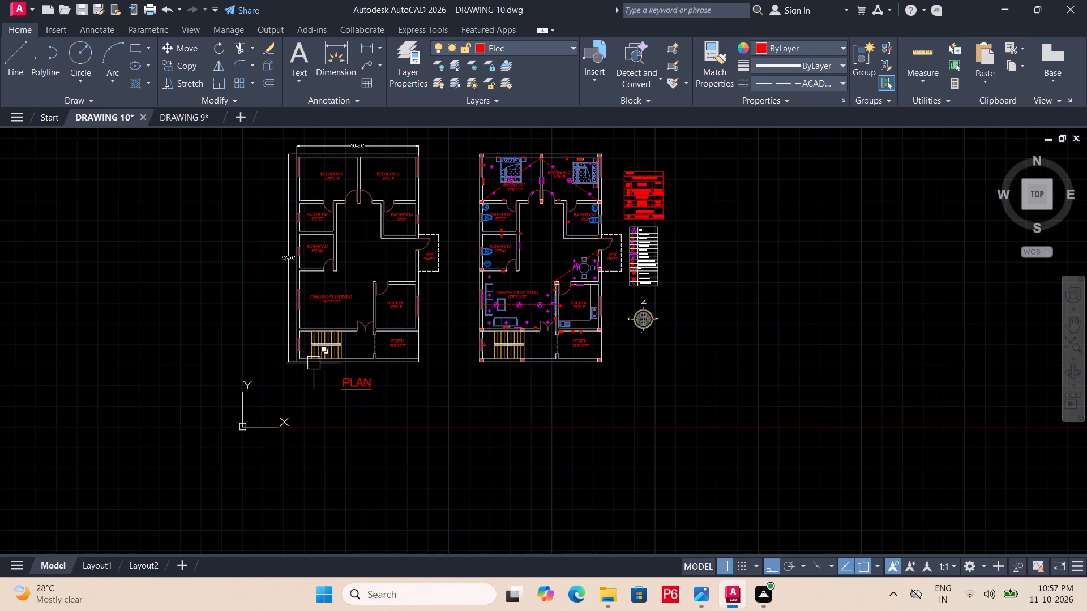
{"action": "scroll", "coordinate": [313, 363], "scroll_direction": "up", "scroll_amount": 1}
{"action": "middle_click_drag", "start_coordinate": [323, 371], "coordinate": [369, 363]}
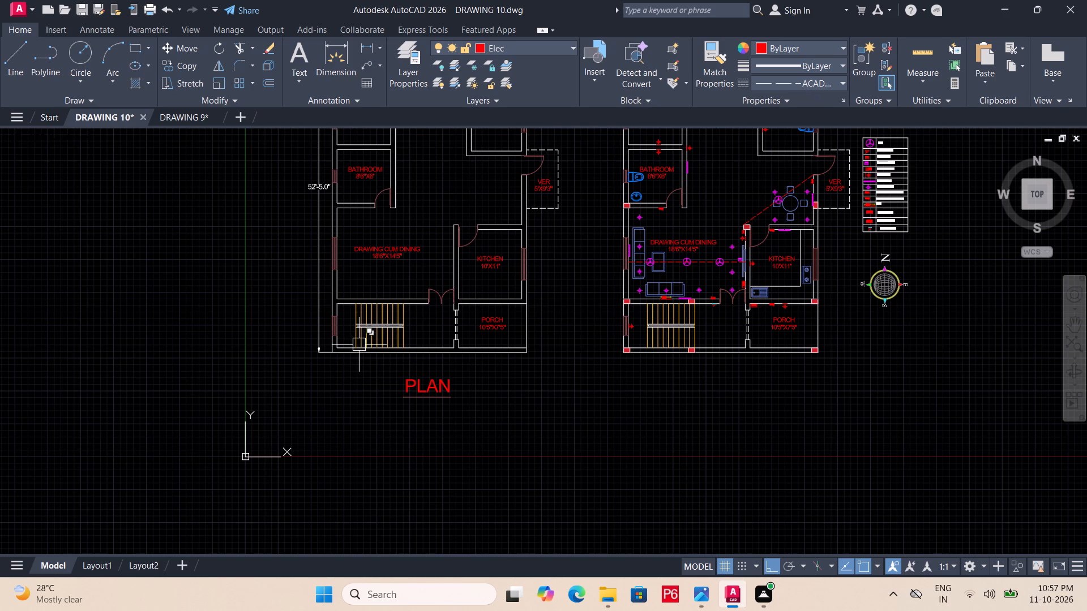
{"action": "middle_click_drag", "start_coordinate": [402, 298], "coordinate": [405, 418]}
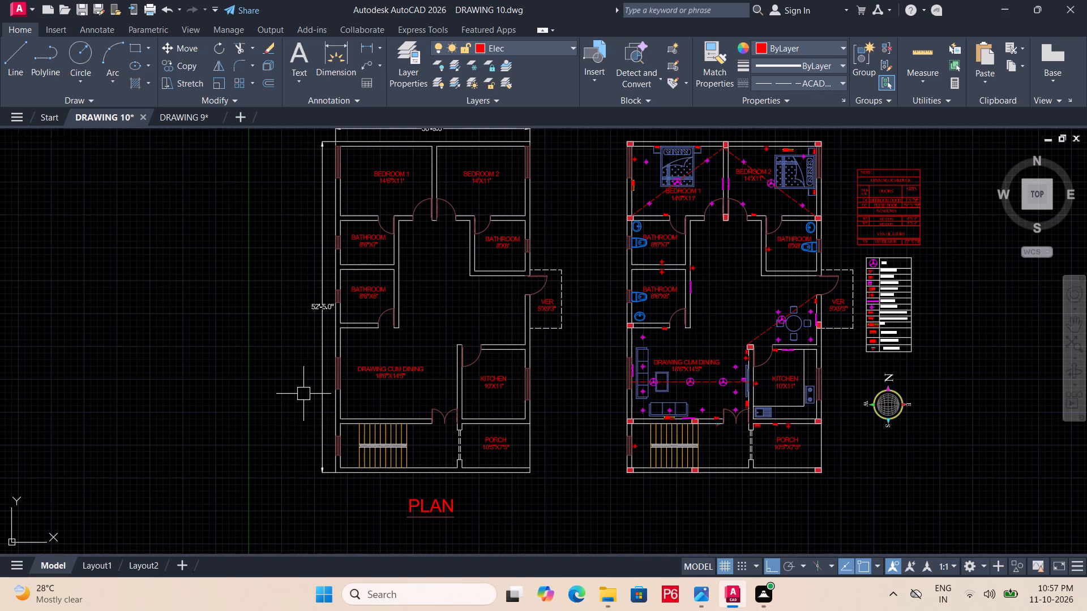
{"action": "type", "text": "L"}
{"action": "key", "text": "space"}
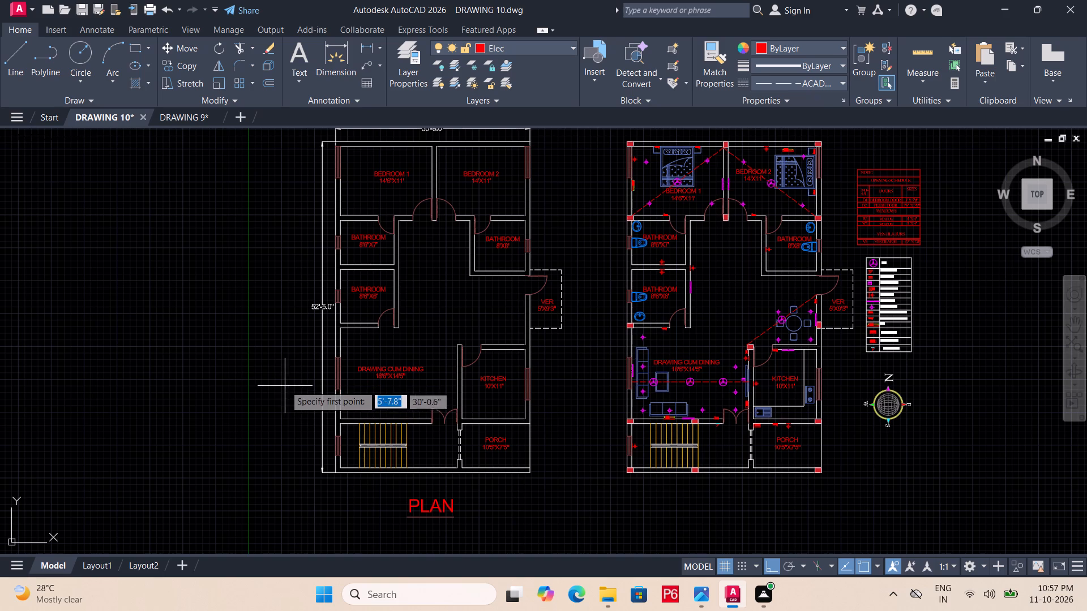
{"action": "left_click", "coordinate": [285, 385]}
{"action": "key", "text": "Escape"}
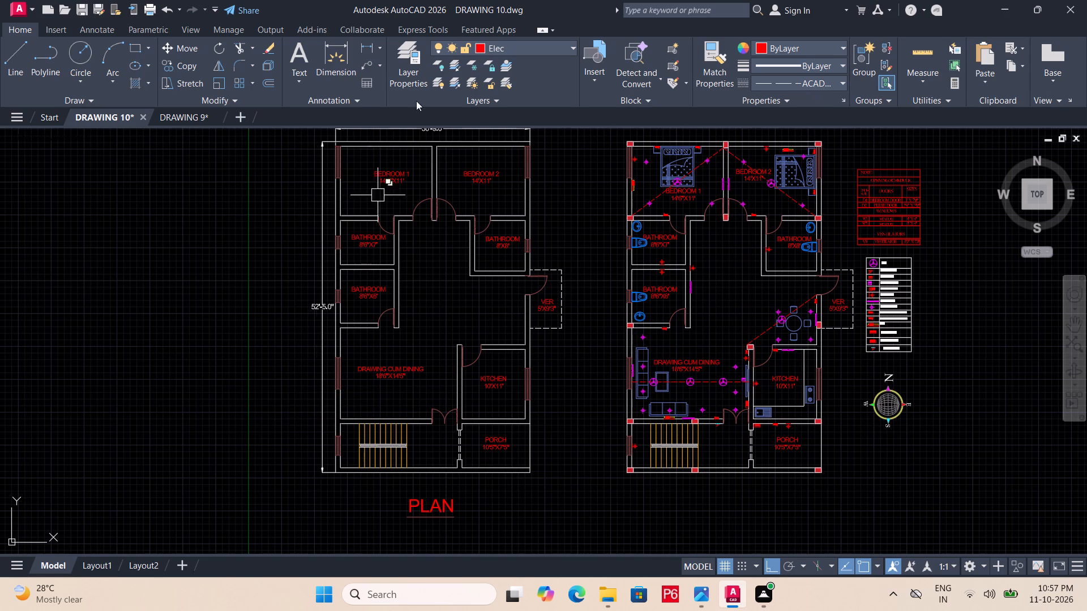
Make layer 0 the current layer.
{"action": "left_click", "coordinate": [536, 47]}
{"action": "left_click", "coordinate": [499, 63]}
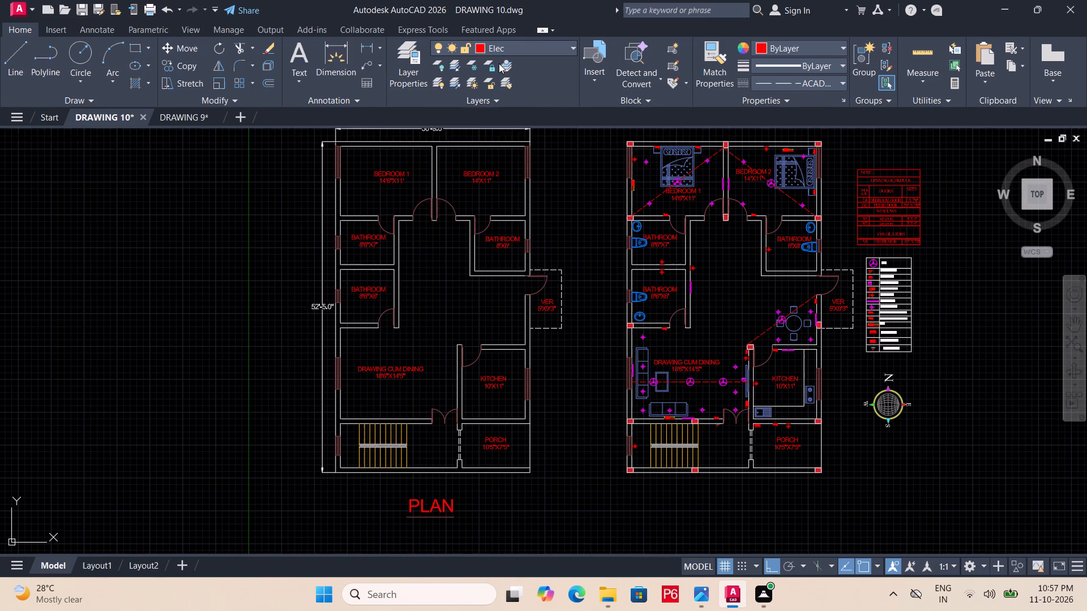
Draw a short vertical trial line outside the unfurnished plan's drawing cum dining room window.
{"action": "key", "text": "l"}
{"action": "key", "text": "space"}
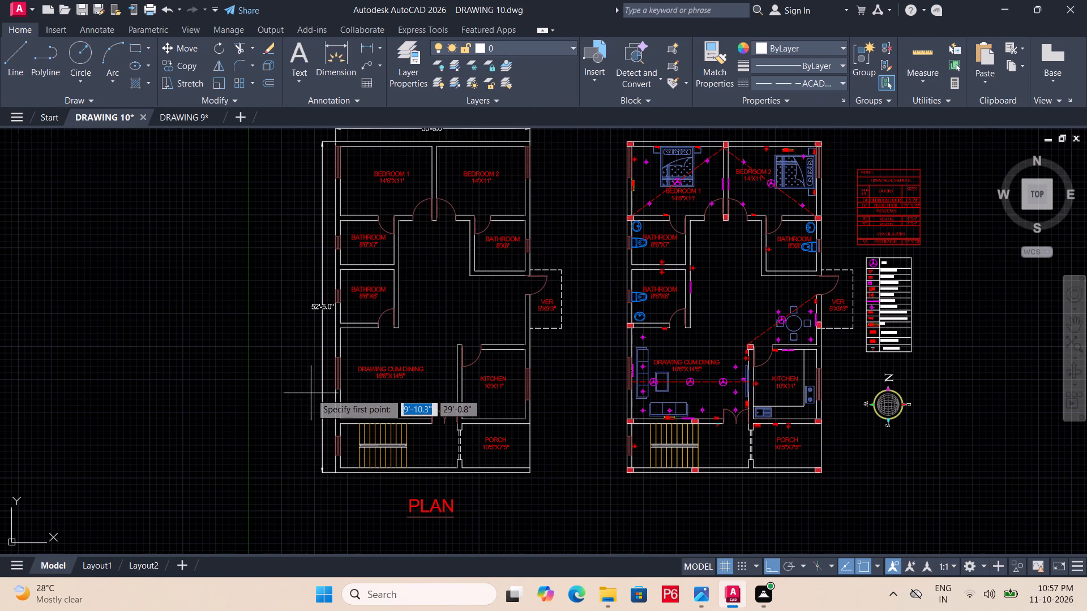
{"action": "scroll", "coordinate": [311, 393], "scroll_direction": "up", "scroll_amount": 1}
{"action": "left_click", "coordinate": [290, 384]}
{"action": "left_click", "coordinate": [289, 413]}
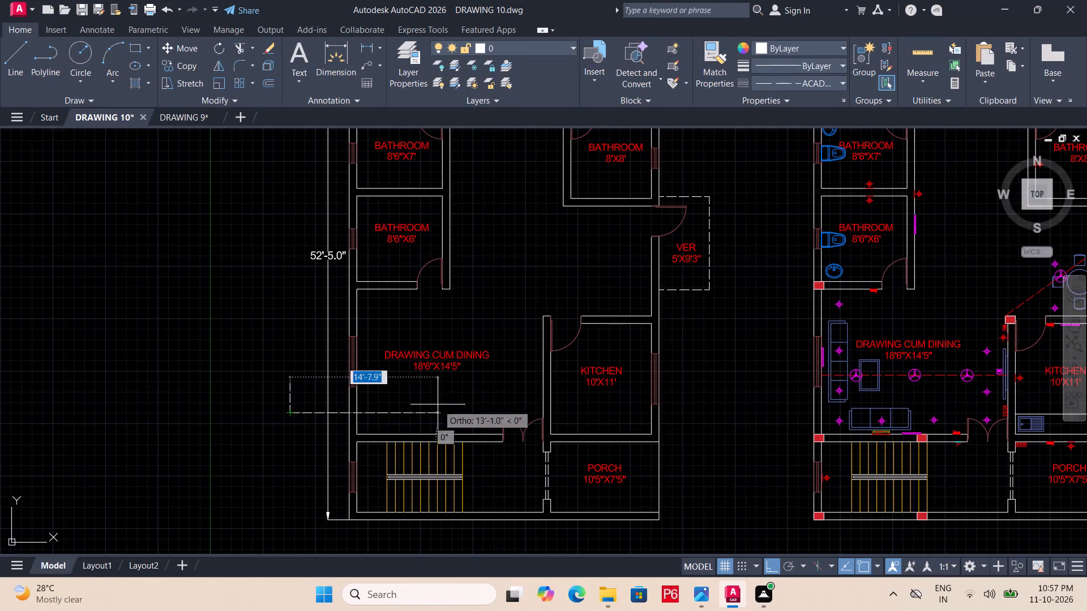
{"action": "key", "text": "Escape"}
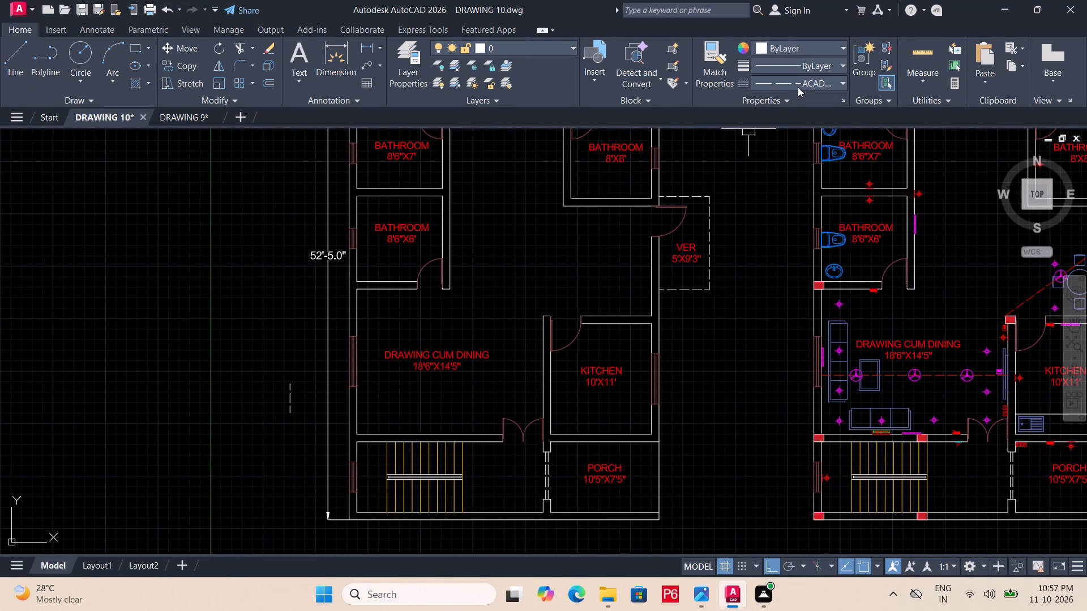
Set the current linetype to ByLayer.
{"action": "left_click", "coordinate": [798, 87]}
{"action": "left_click", "coordinate": [792, 97]}
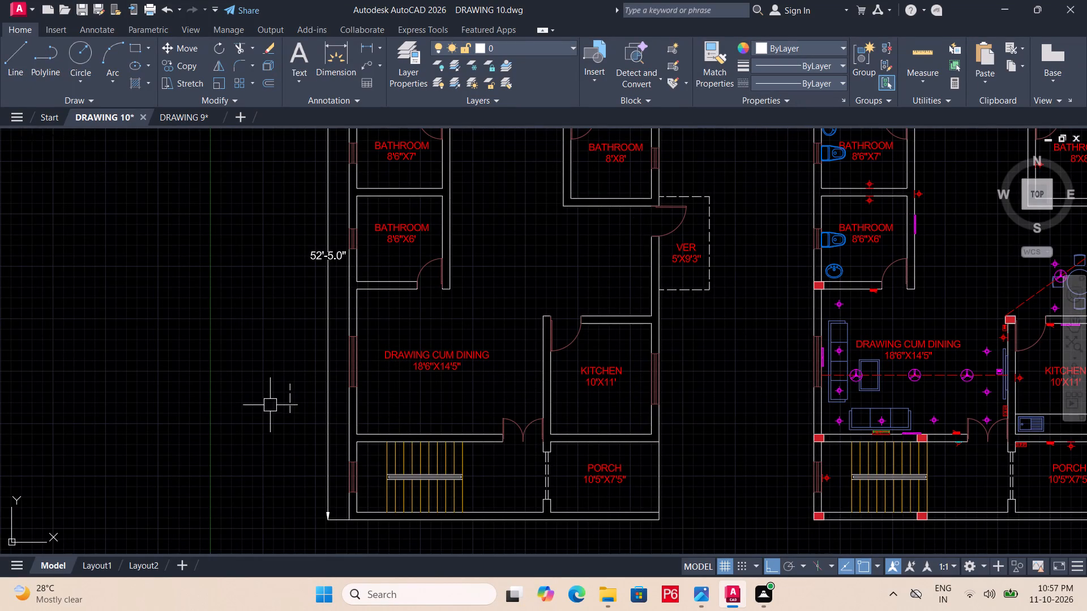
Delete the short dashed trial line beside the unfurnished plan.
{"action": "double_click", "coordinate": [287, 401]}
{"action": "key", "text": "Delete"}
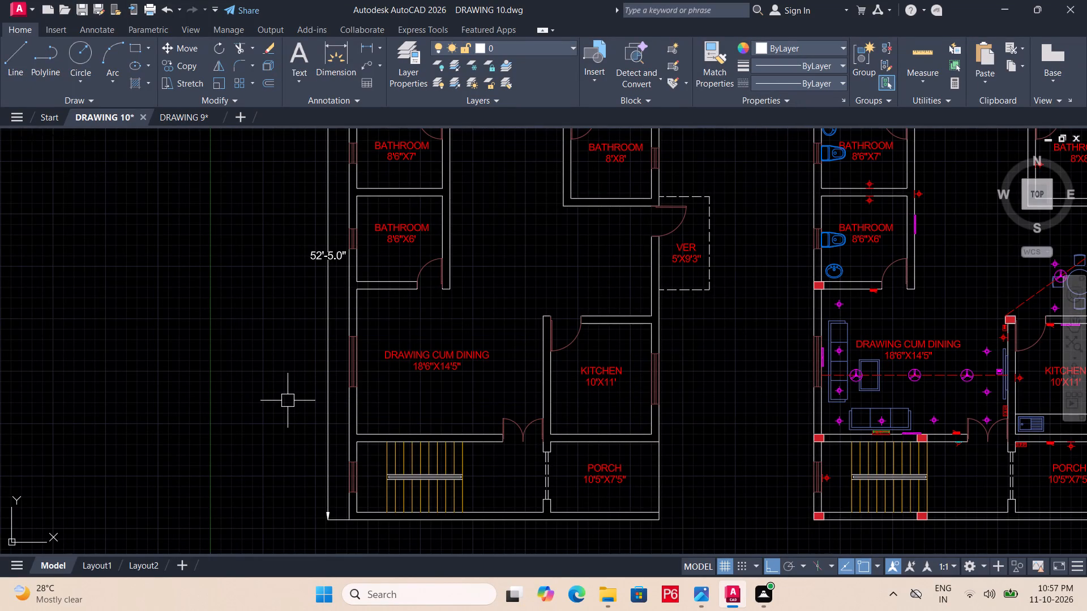
Draw a section line across the unfurnished plan through the drawing room and kitchen, about 41' long, with short upward ends outside both walls.
{"action": "type", "text": "L"}
{"action": "key", "text": "space"}
{"action": "left_click", "coordinate": [283, 392]}
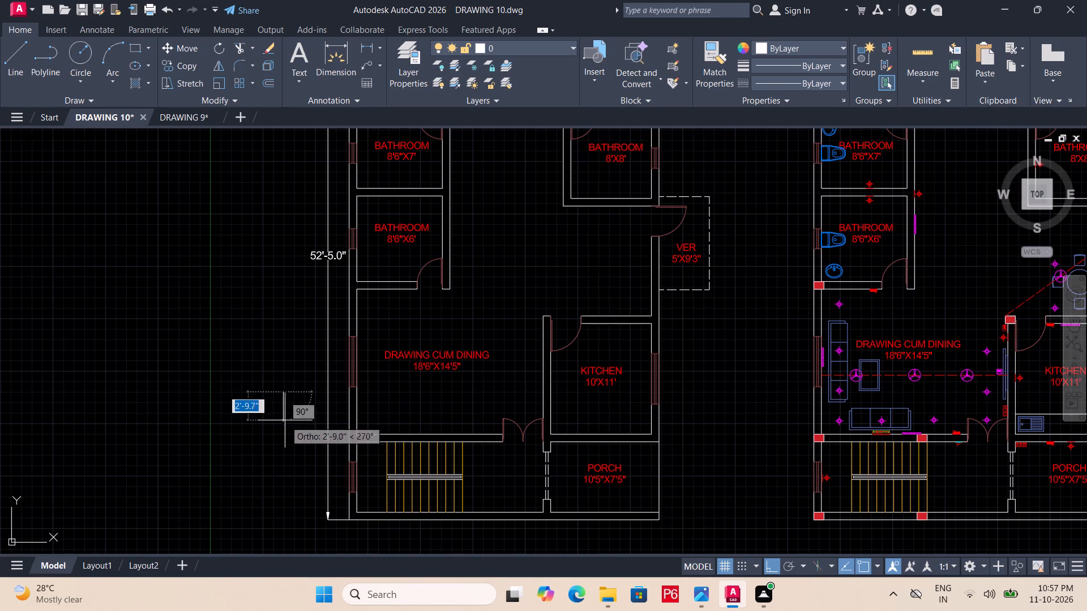
{"action": "left_click_drag", "start_coordinate": [285, 421], "coordinate": [315, 411]}
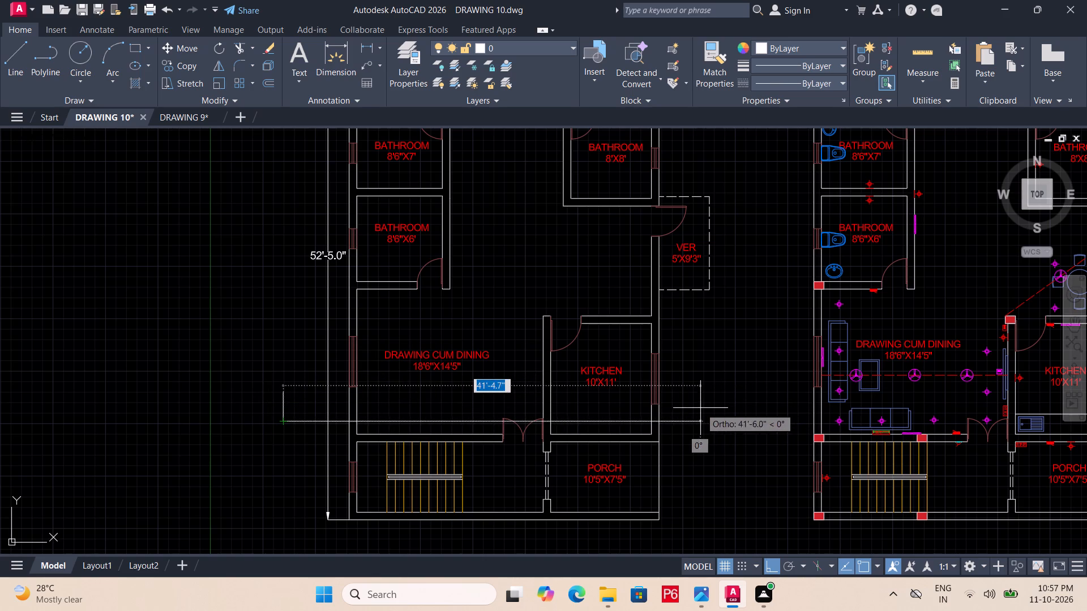
{"action": "left_click", "coordinate": [693, 410]}
{"action": "left_click", "coordinate": [691, 398]}
{"action": "key", "text": "Escape"}
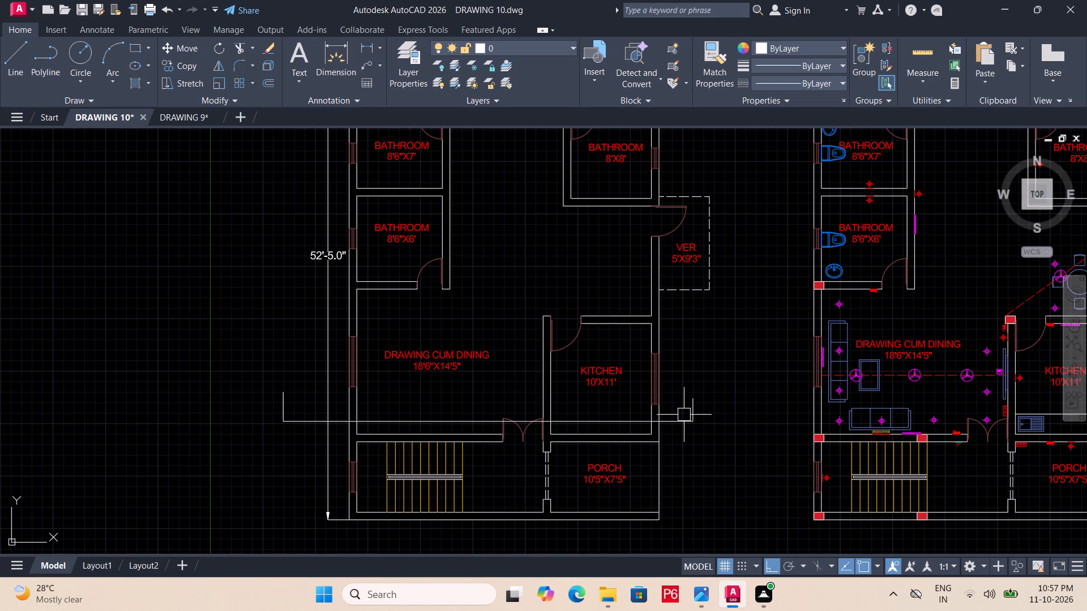
Put all three segments of the section line on the TEXT layer and save the drawing.
{"action": "left_click", "coordinate": [689, 409]}
{"action": "left_click", "coordinate": [681, 419]}
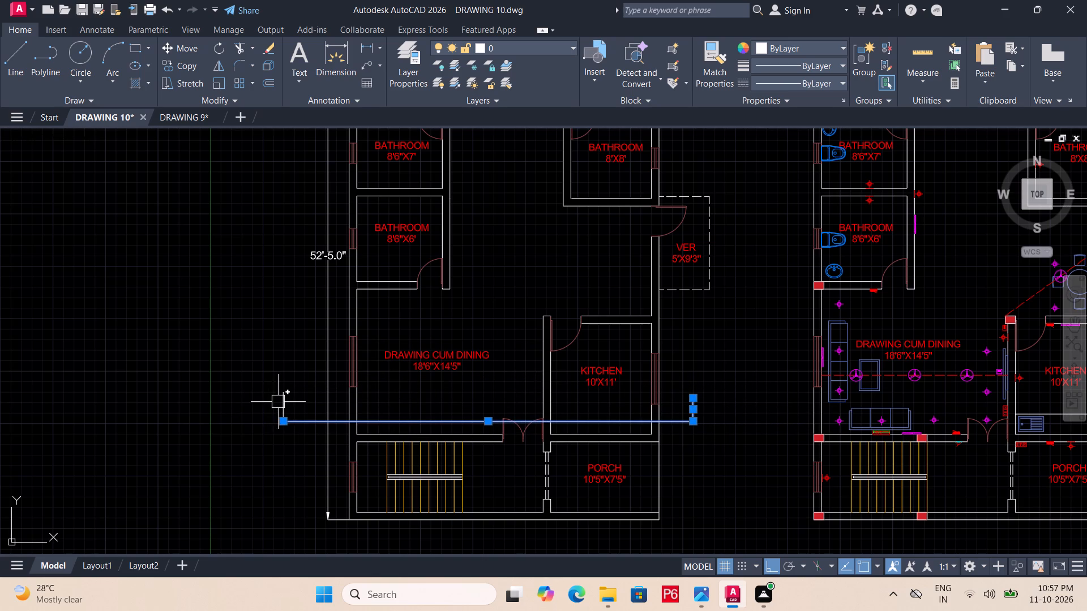
{"action": "left_click", "coordinate": [282, 399]}
{"action": "left_click", "coordinate": [563, 50]}
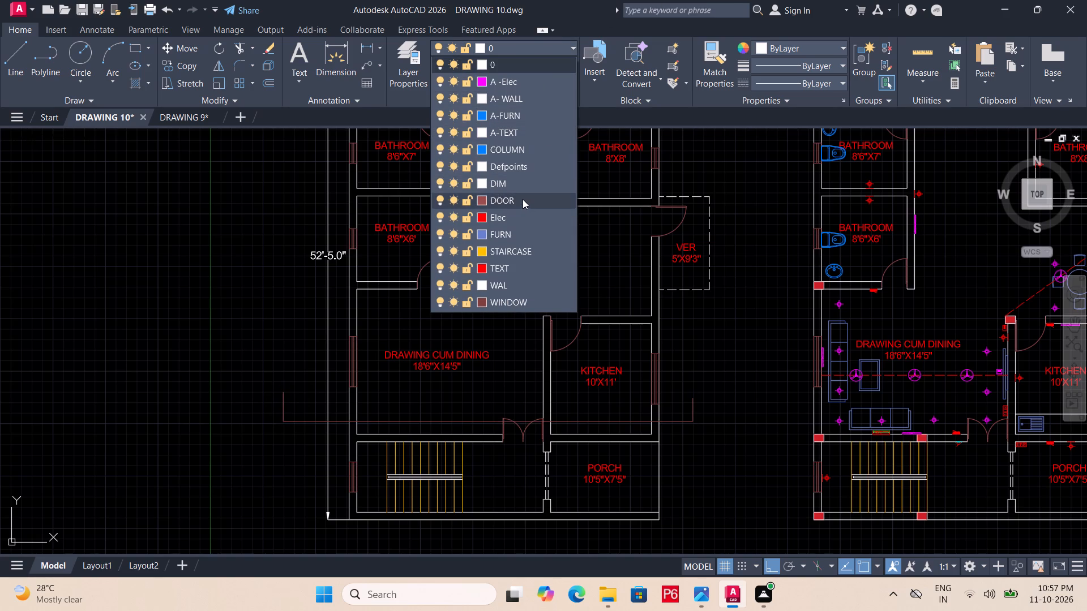
{"action": "double_click", "coordinate": [519, 271]}
{"action": "key", "text": "Escape"}
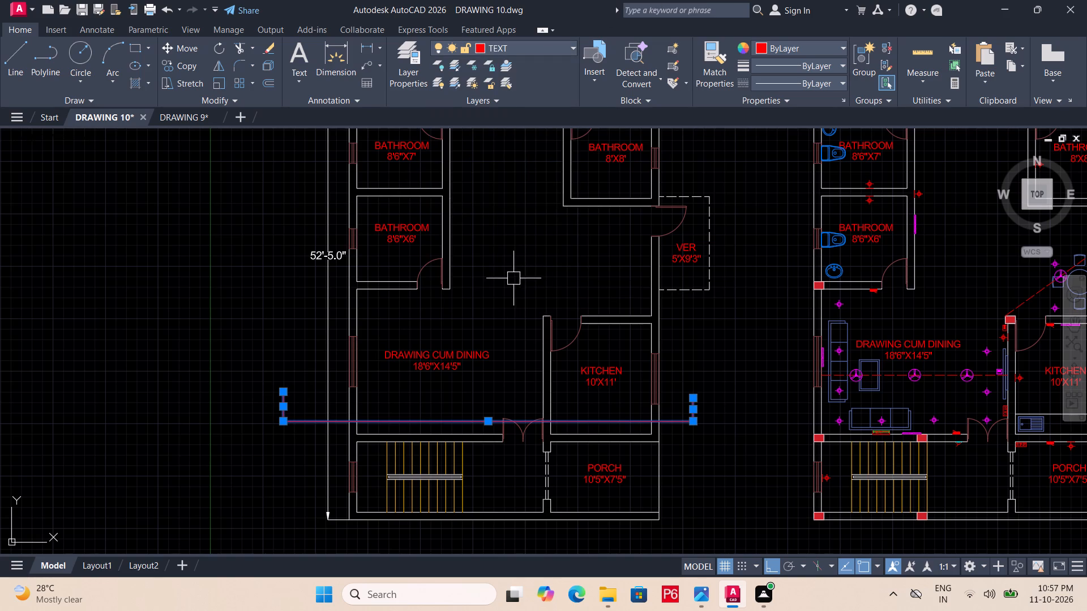
{"action": "key", "text": "ctrl+s"}
{"action": "key", "text": "ctrl+s"}
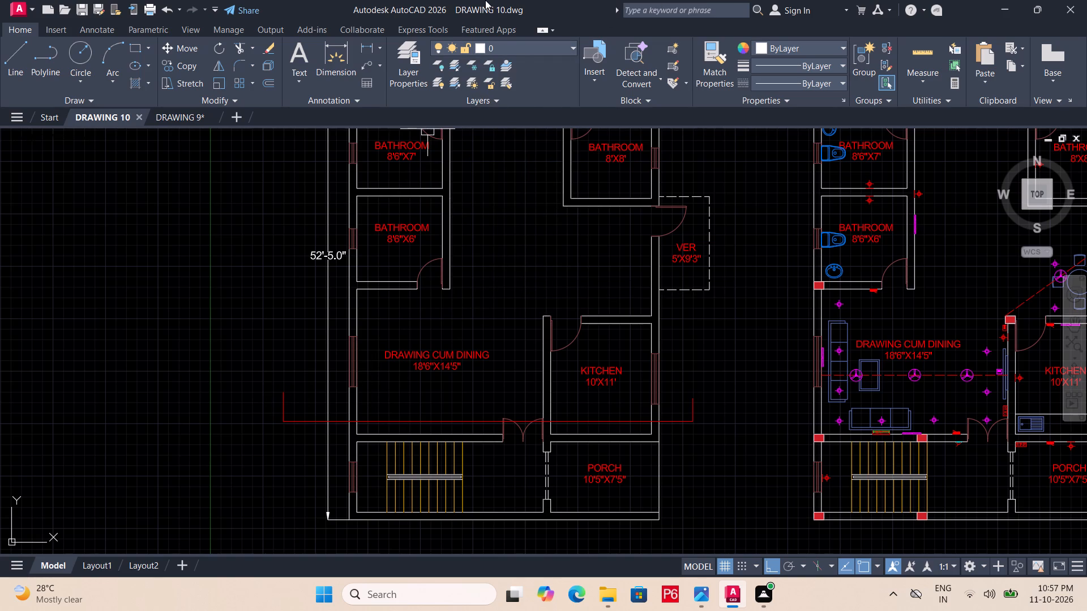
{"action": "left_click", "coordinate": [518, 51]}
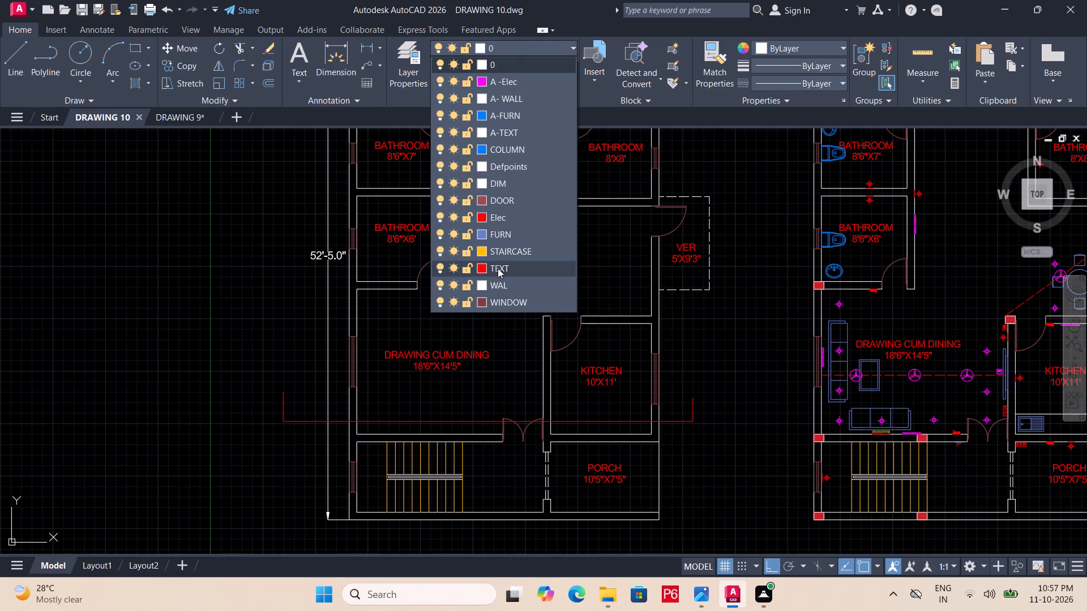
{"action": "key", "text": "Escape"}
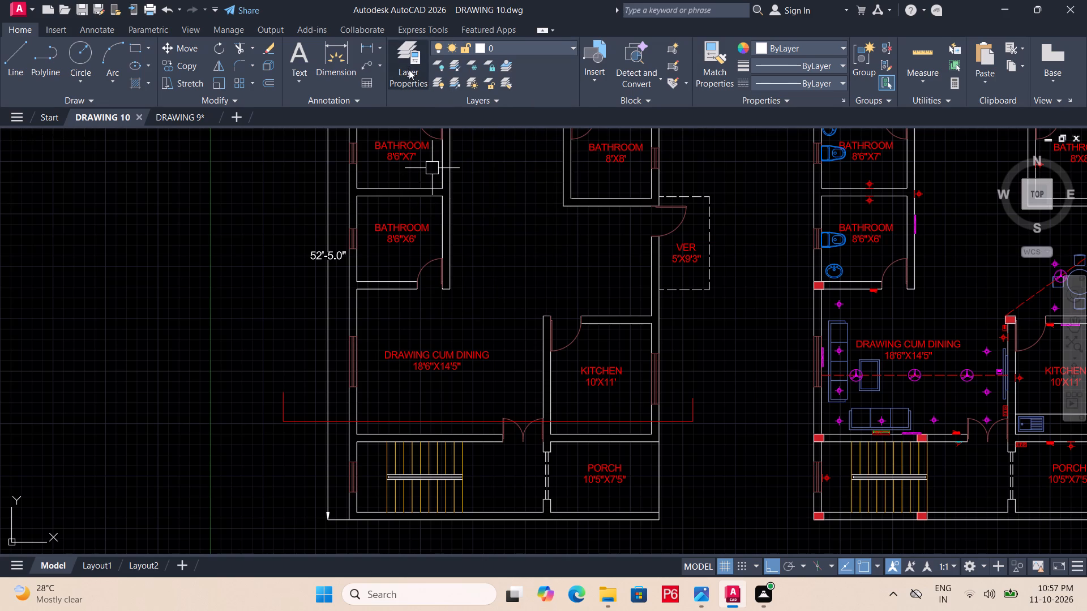
Draw a two-point circle about 3' in diameter on top of the section line's upward end beside the drawing room.
{"action": "key", "text": "c"}
{"action": "key", "text": "space"}
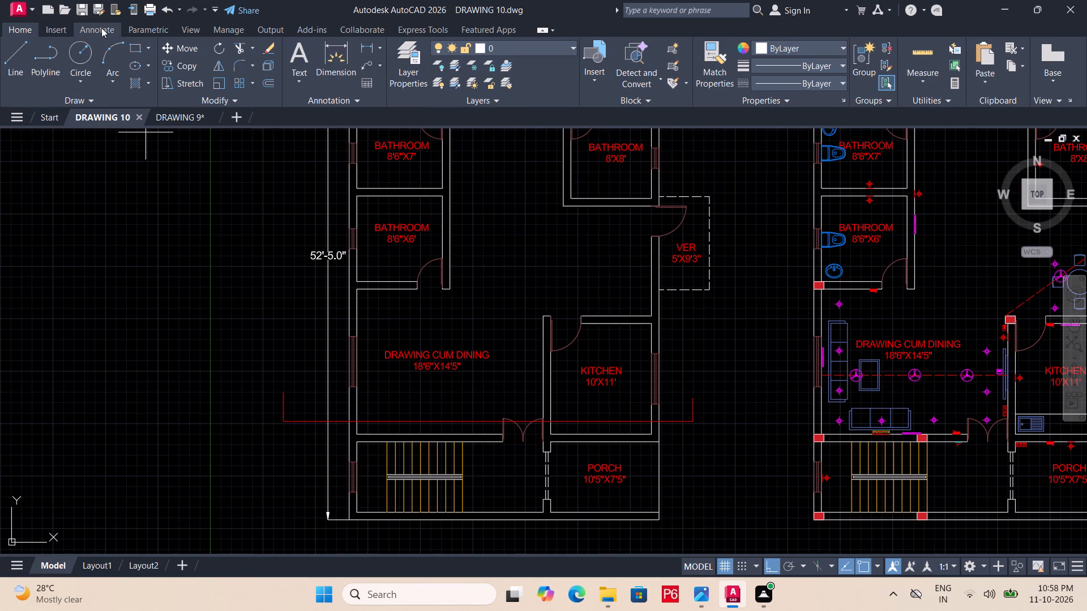
{"action": "left_click", "coordinate": [66, 75]}
{"action": "left_click", "coordinate": [123, 161]}
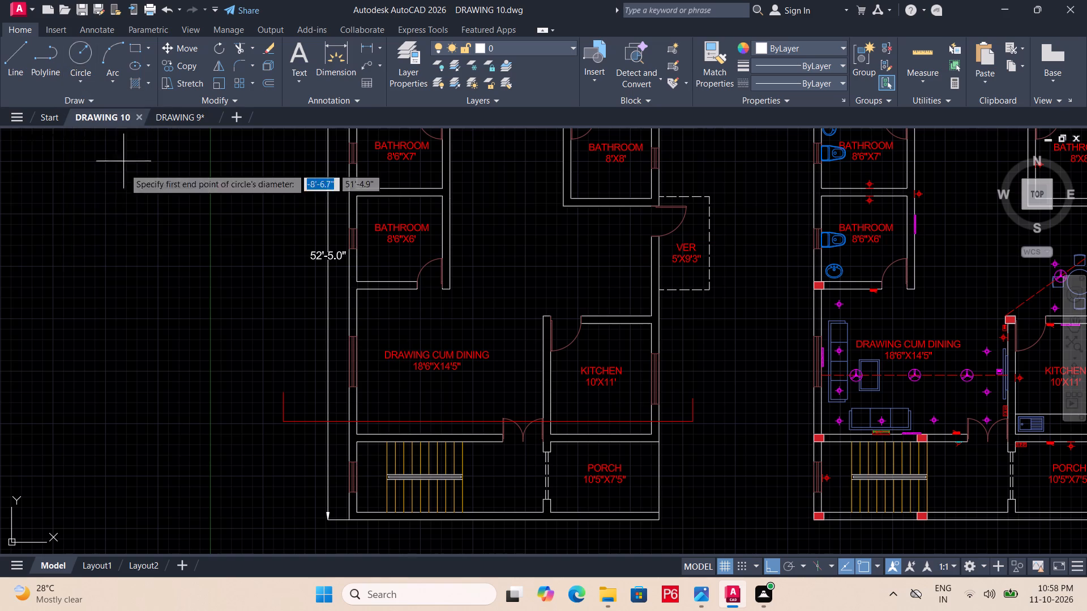
{"action": "scroll", "coordinate": [269, 337], "scroll_direction": "up", "scroll_amount": 1}
{"action": "left_click_drag", "start_coordinate": [290, 420], "coordinate": [292, 372]}
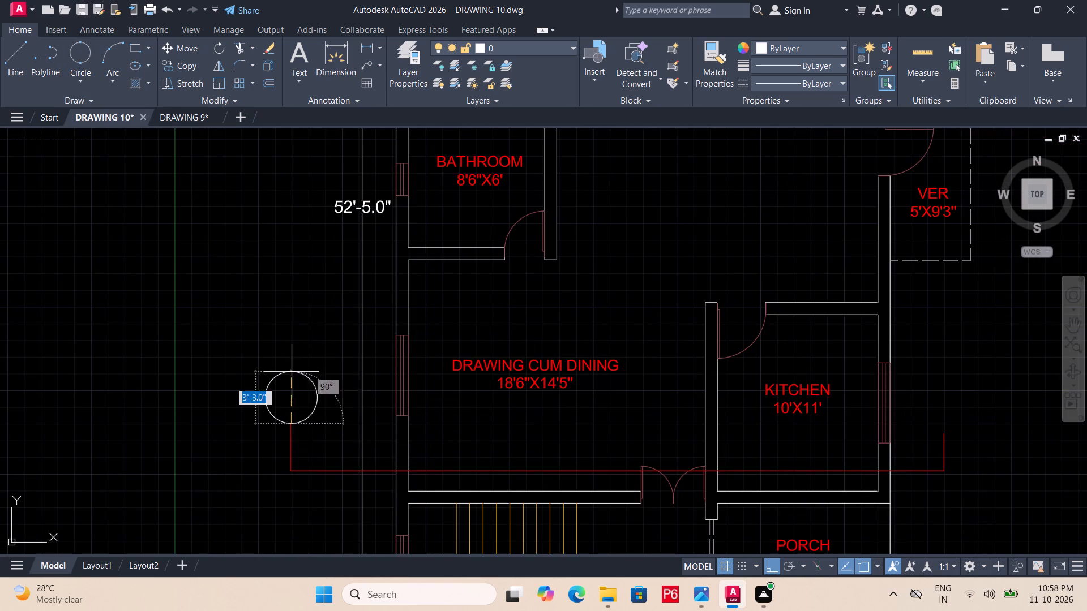
{"action": "double_click", "coordinate": [296, 375]}
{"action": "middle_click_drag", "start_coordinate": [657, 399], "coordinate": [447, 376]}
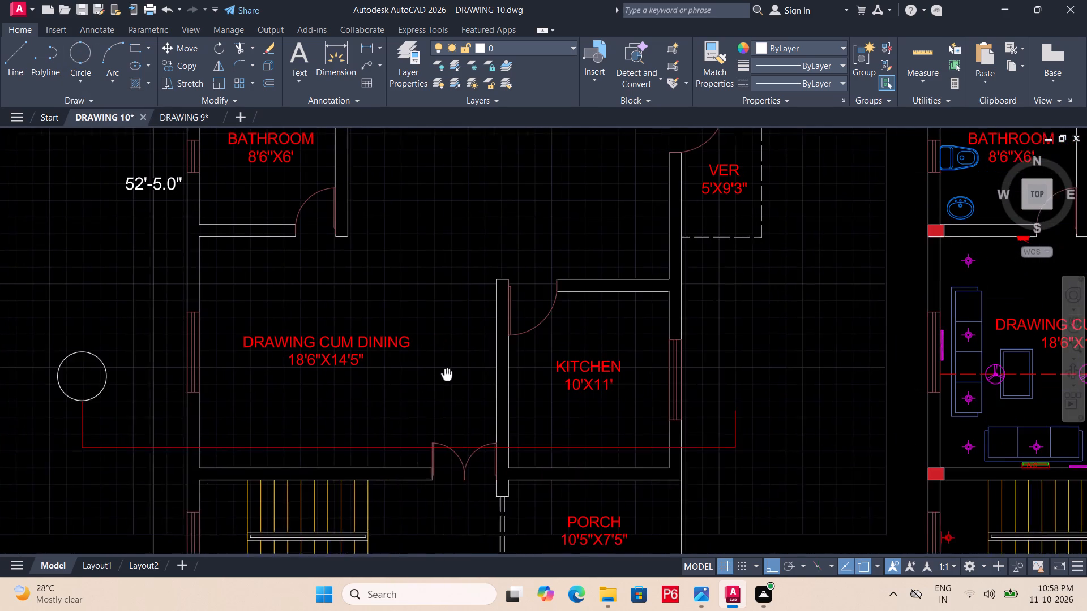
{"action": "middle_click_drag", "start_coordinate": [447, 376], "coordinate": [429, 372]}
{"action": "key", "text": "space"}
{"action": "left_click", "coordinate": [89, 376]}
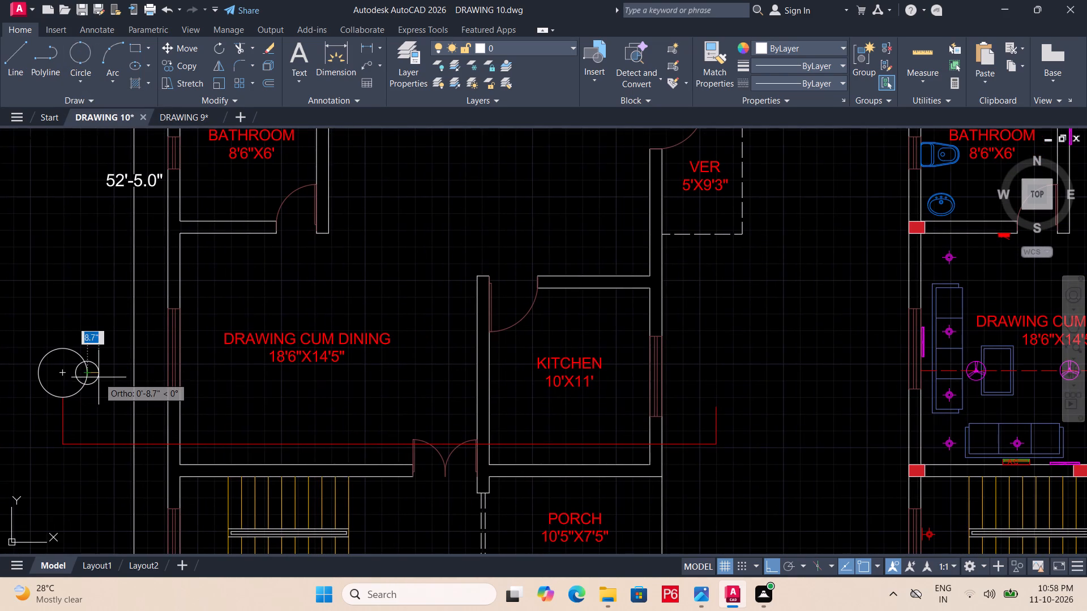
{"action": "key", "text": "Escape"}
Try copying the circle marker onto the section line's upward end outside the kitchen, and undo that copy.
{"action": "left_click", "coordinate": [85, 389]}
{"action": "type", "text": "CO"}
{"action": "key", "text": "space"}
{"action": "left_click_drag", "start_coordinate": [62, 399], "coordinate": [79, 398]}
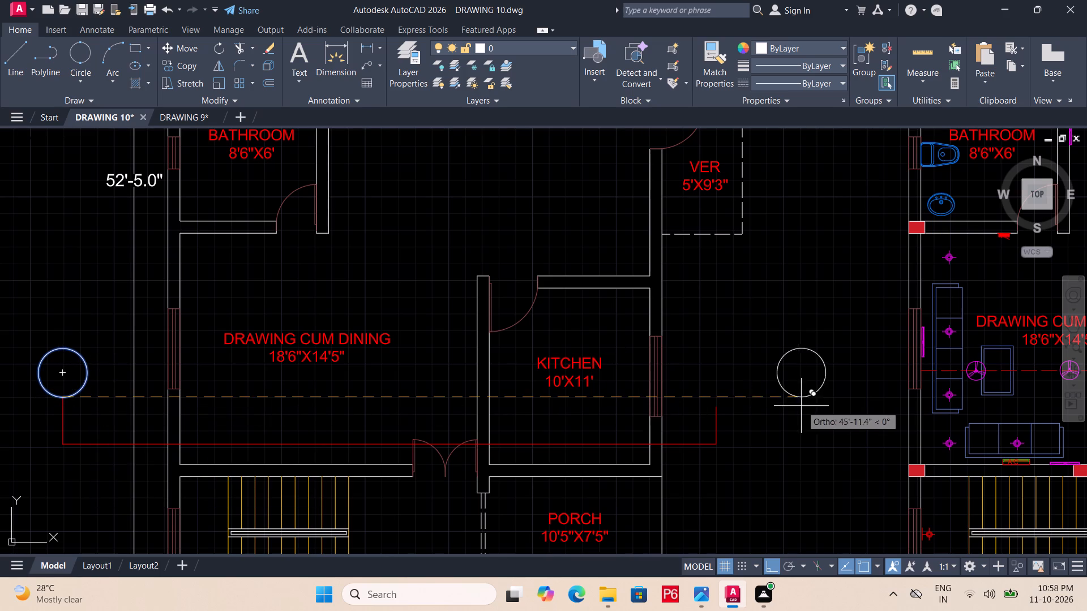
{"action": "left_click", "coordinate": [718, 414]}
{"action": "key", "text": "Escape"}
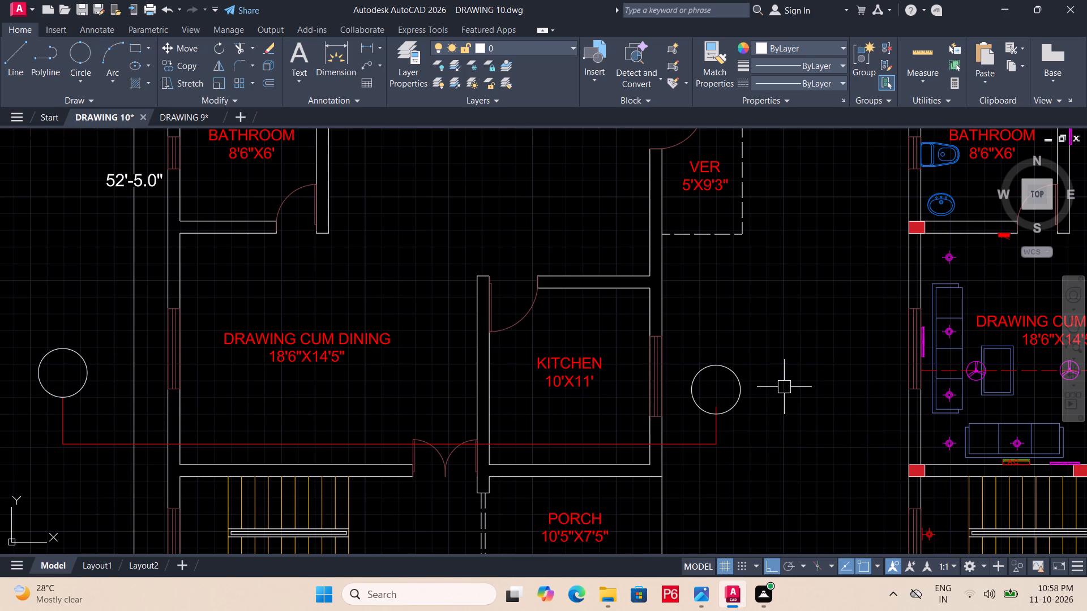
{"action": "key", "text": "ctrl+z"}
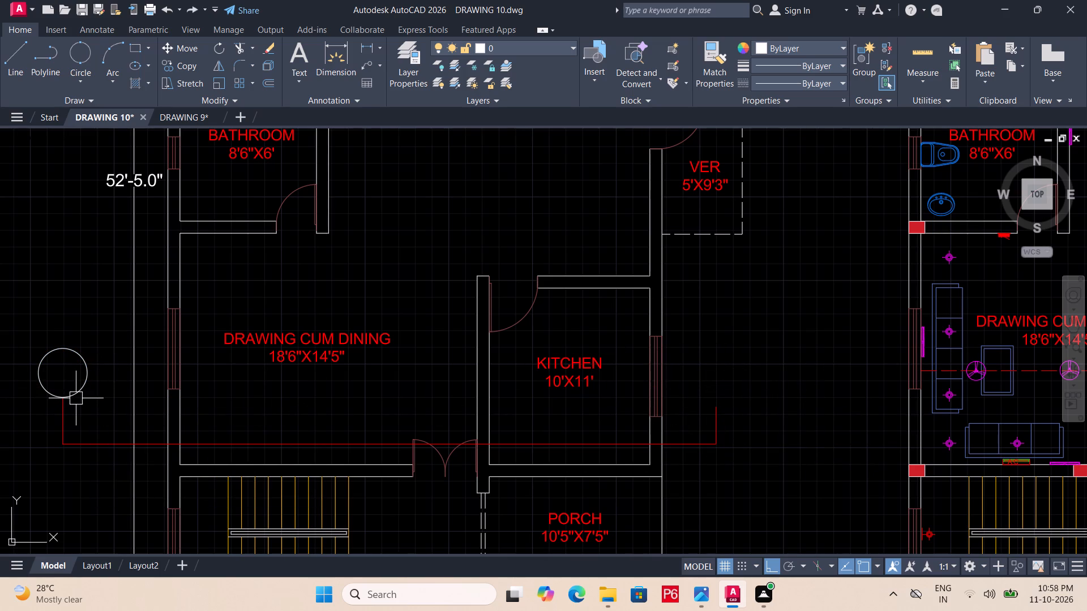
Copy the circle marker horizontally about 40'-8" from its bottom point, directly above the section line's upward end outside the kitchen.
{"action": "left_click", "coordinate": [77, 396]}
{"action": "type", "text": "CO"}
{"action": "key", "text": "space"}
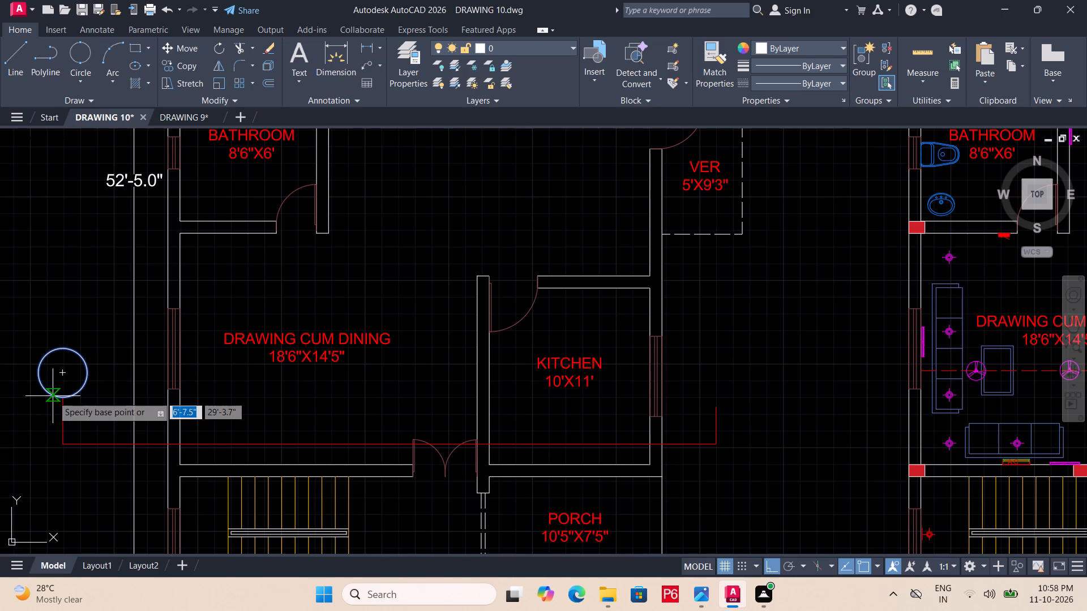
{"action": "left_click_drag", "start_coordinate": [59, 398], "coordinate": [191, 389]}
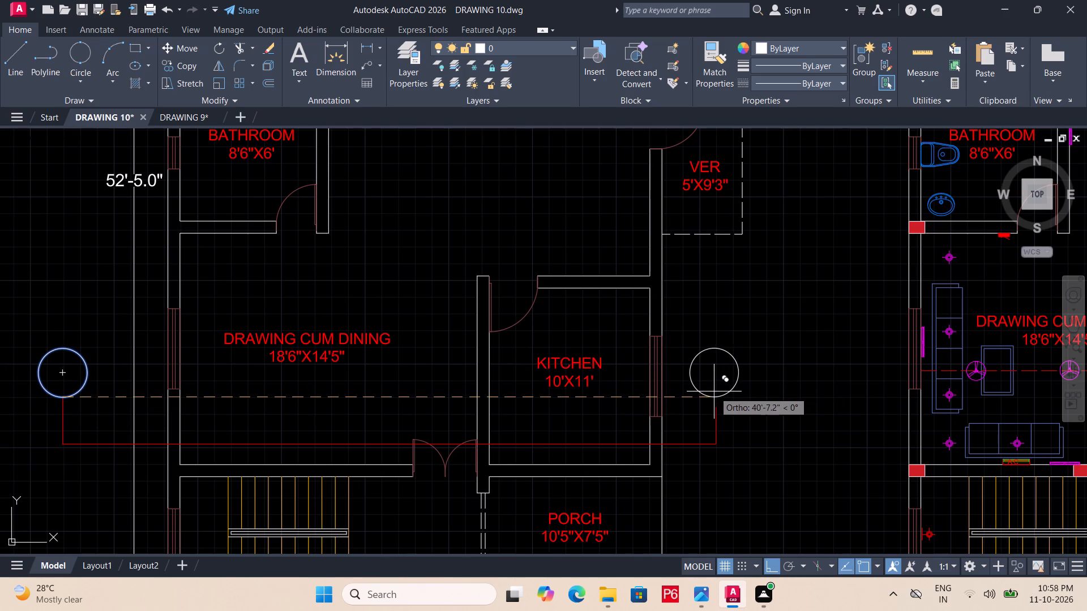
{"action": "left_click", "coordinate": [716, 397]}
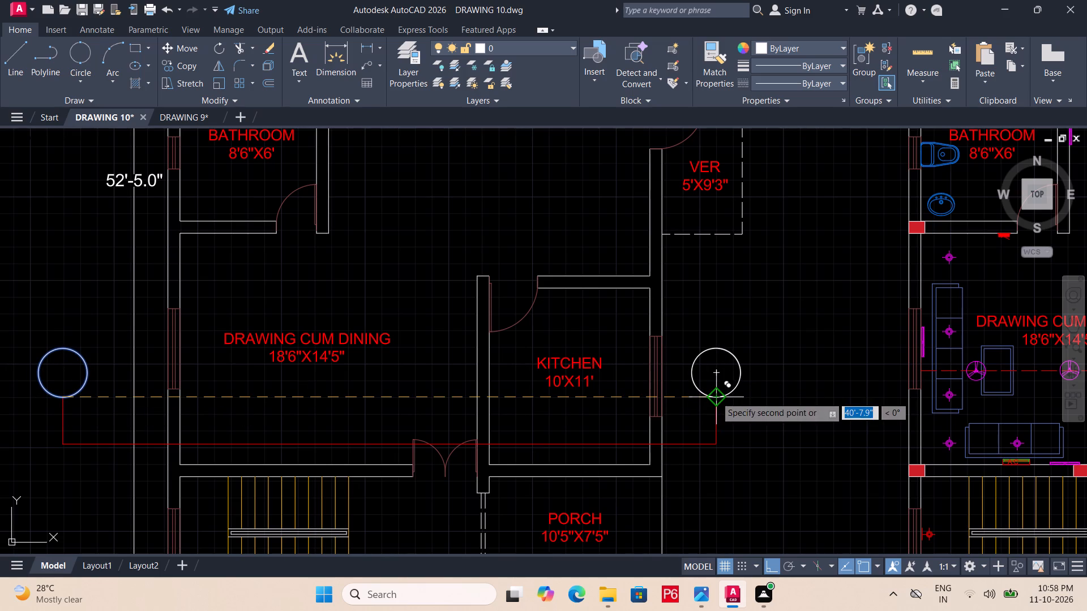
{"action": "key", "text": "Escape"}
Extend the section line's upward end outside the kitchen to meet the copied circle, and save the drawing.
{"action": "scroll", "coordinate": [726, 427], "scroll_direction": "up", "scroll_amount": 2}
{"action": "type", "text": "EX"}
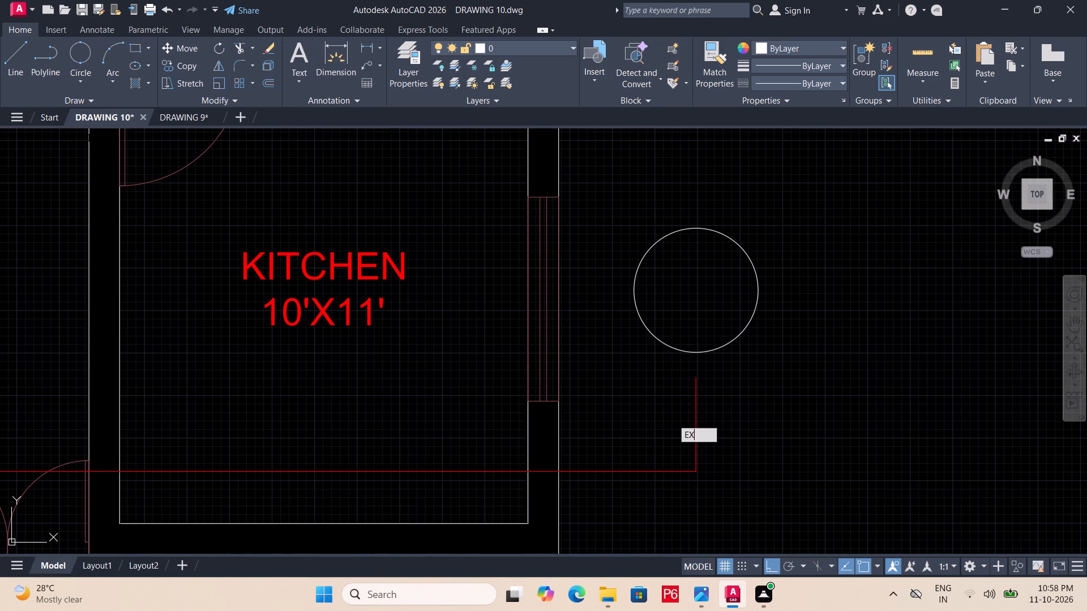
{"action": "key", "text": "space"}
{"action": "key", "text": "space"}
{"action": "left_click", "coordinate": [695, 403]}
{"action": "key", "text": "ctrl+s"}
{"action": "key", "text": "ctrl+s"}
{"action": "key", "text": "ctrl+s"}
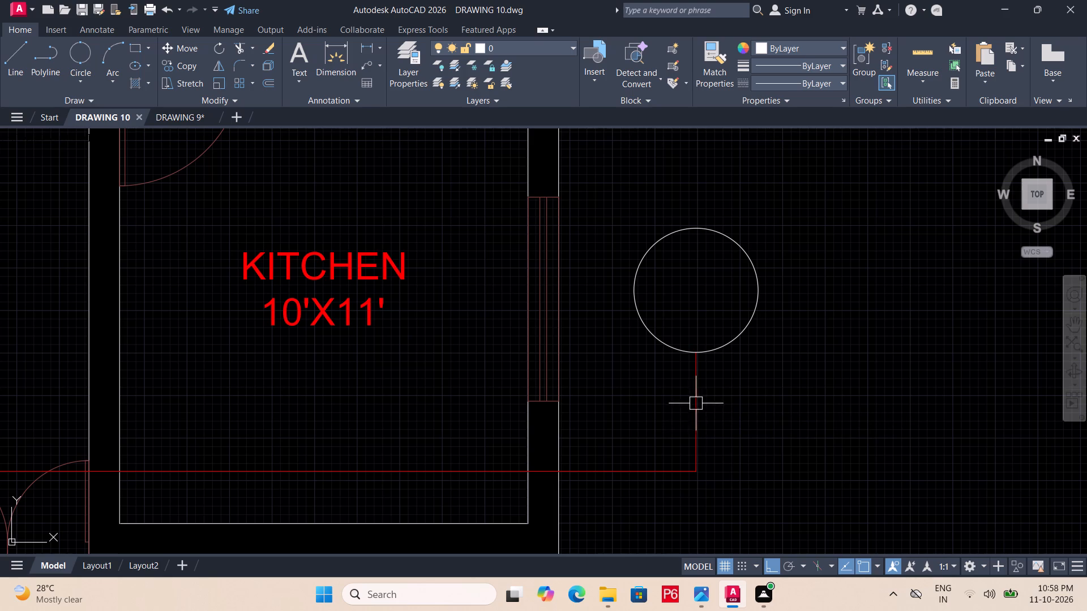
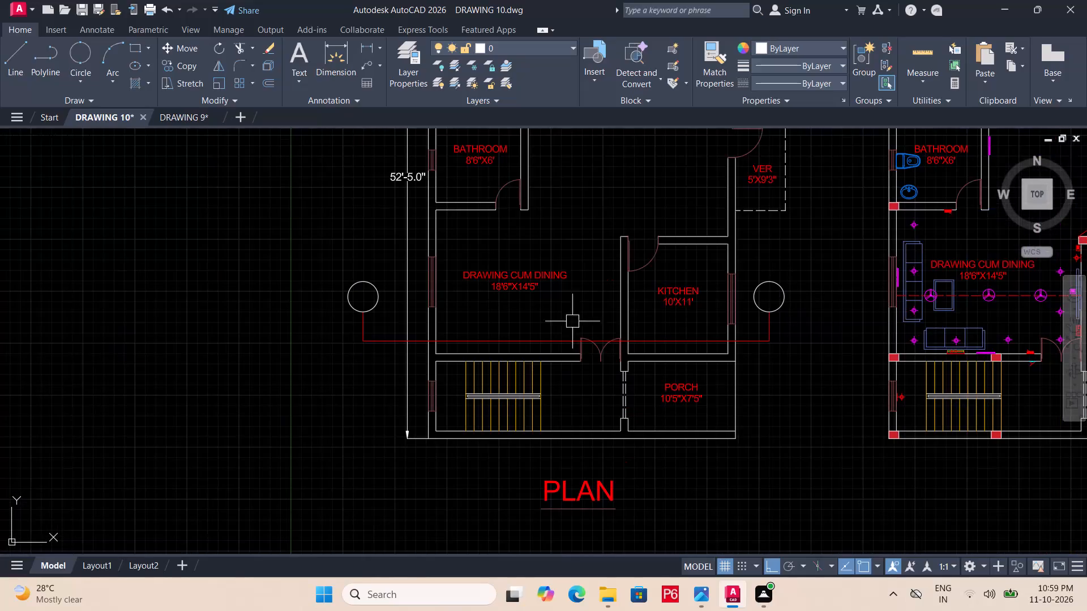
Explode the opening schedule table beside the furnished plan into separate lines and texts.
{"action": "middle_click_drag", "start_coordinate": [389, 238], "coordinate": [470, 517]}
{"action": "middle_click_drag", "start_coordinate": [636, 281], "coordinate": [623, 113]}
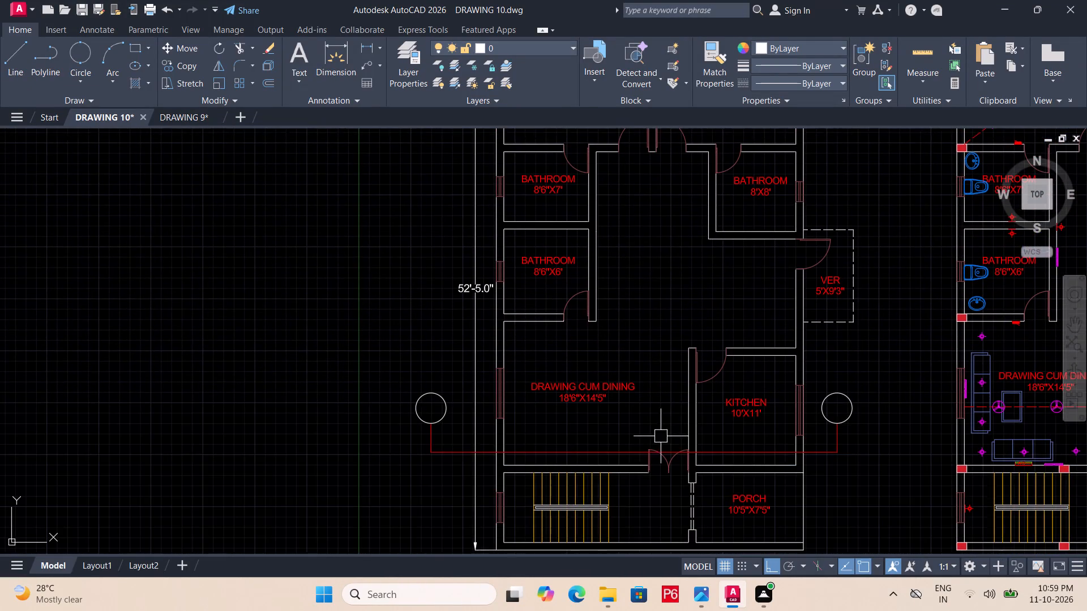
{"action": "middle_click_drag", "start_coordinate": [628, 438], "coordinate": [673, 308]}
{"action": "scroll", "coordinate": [450, 279], "scroll_direction": "up", "scroll_amount": 2}
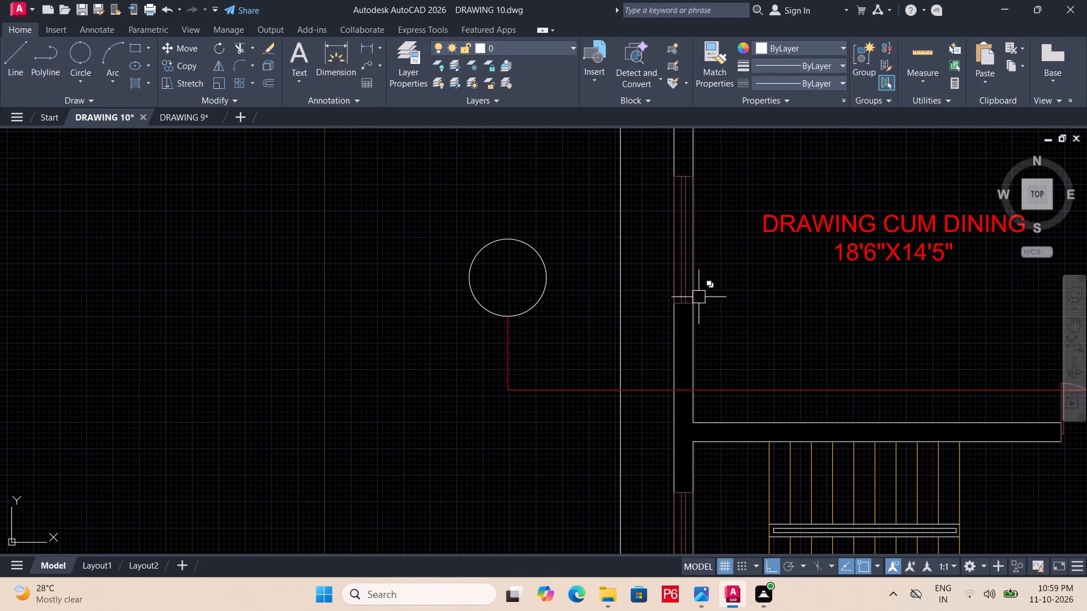
{"action": "scroll", "coordinate": [751, 309], "scroll_direction": "down", "scroll_amount": 1}
{"action": "middle_click_drag", "start_coordinate": [751, 309], "coordinate": [446, 324]}
{"action": "middle_click_drag", "start_coordinate": [904, 345], "coordinate": [499, 368]}
{"action": "middle_click_drag", "start_coordinate": [773, 357], "coordinate": [773, 356]}
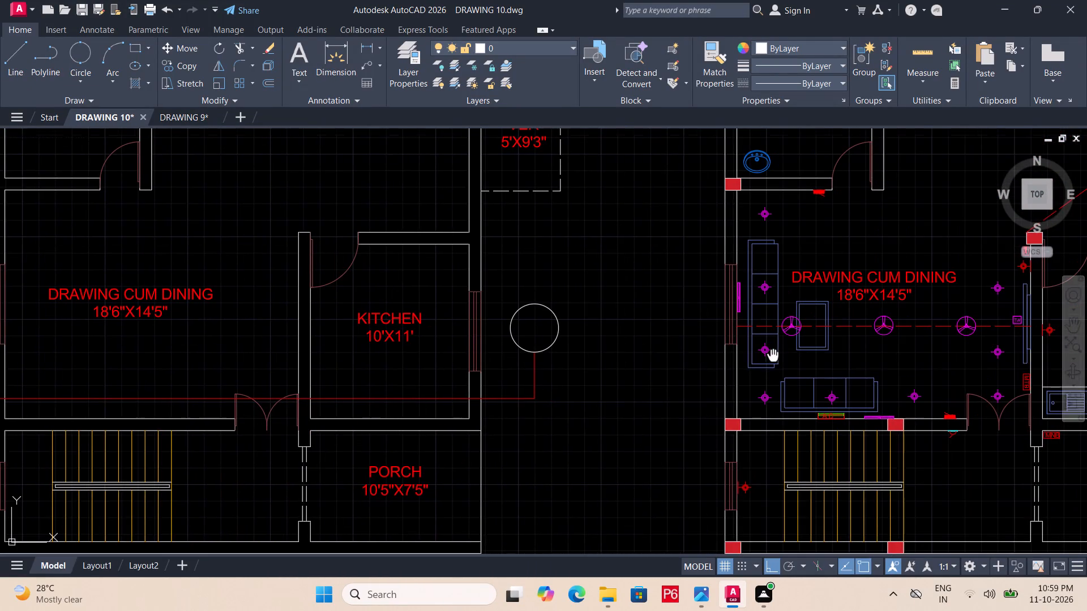
{"action": "middle_click_drag", "start_coordinate": [773, 356], "coordinate": [580, 399]}
{"action": "scroll", "coordinate": [622, 333], "scroll_direction": "down", "scroll_amount": 2}
{"action": "middle_click_drag", "start_coordinate": [623, 352], "coordinate": [691, 356]}
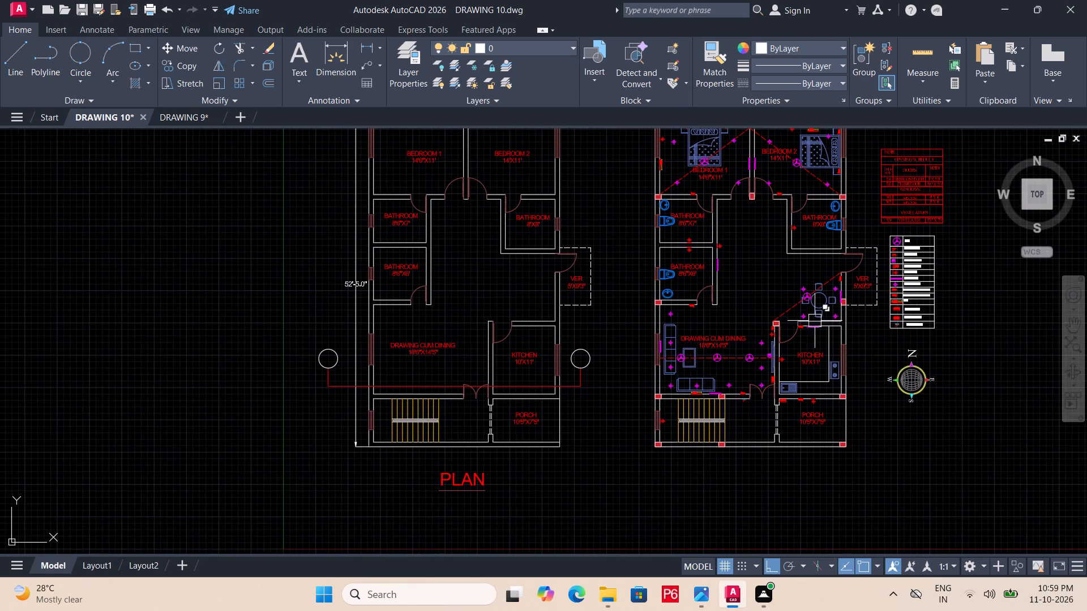
{"action": "middle_click_drag", "start_coordinate": [692, 311], "coordinate": [608, 394]}
{"action": "scroll", "coordinate": [836, 274], "scroll_direction": "up", "scroll_amount": 3}
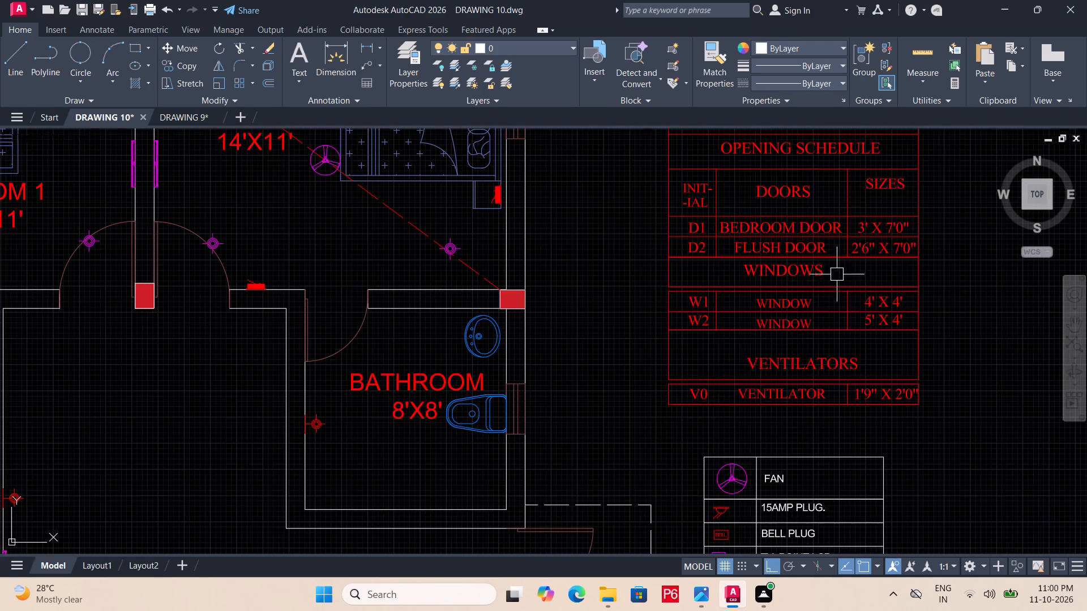
{"action": "scroll", "coordinate": [700, 394], "scroll_direction": "up", "scroll_amount": 2}
{"action": "left_click", "coordinate": [700, 394]}
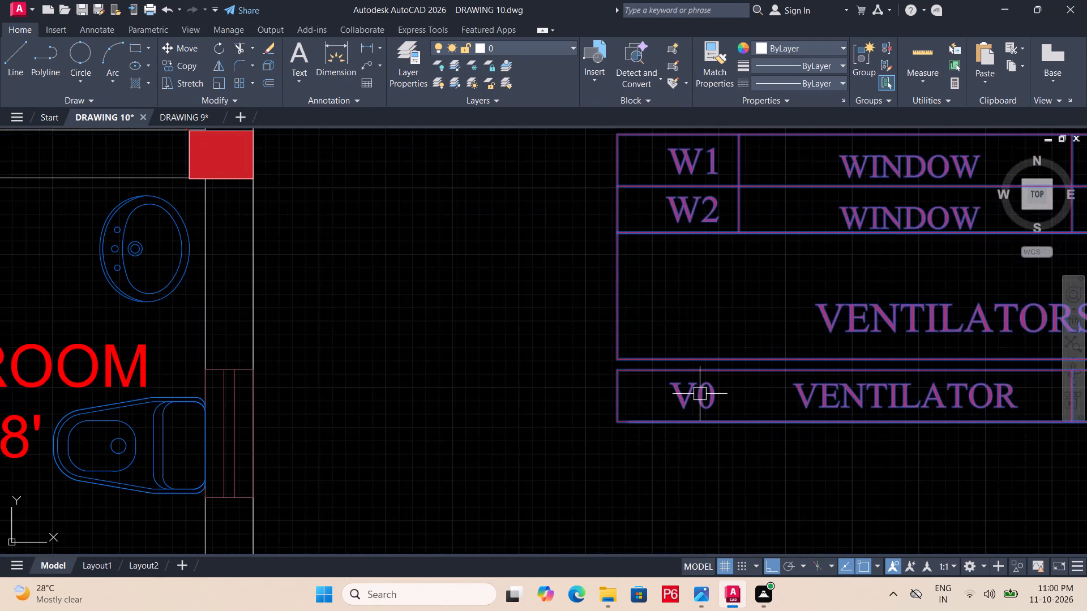
{"action": "scroll", "coordinate": [700, 394], "scroll_direction": "down", "scroll_amount": 2}
{"action": "key", "text": "Escape"}
{"action": "left_click", "coordinate": [700, 394]}
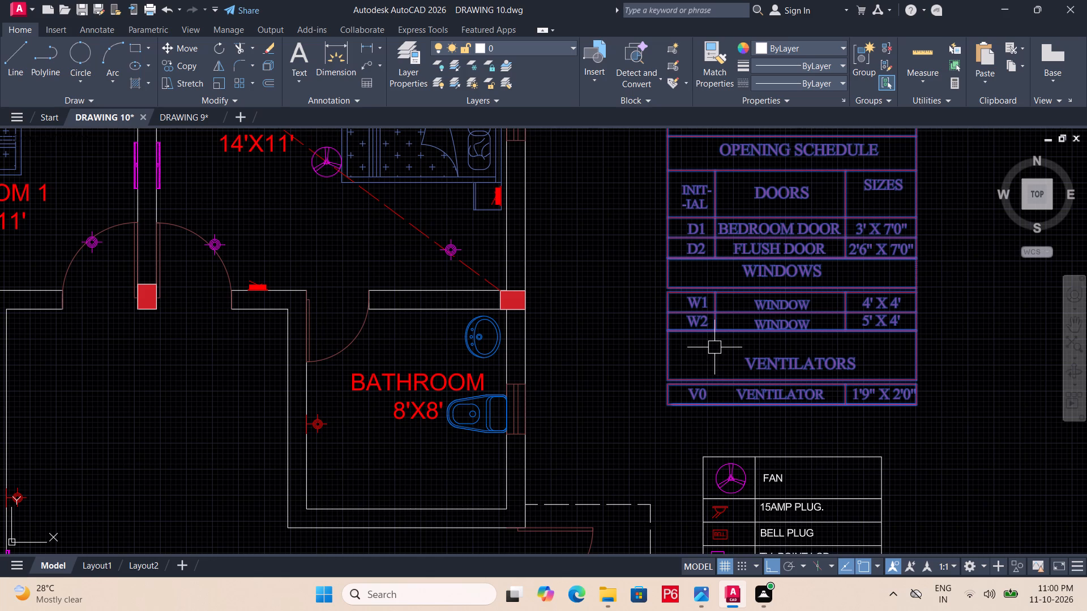
{"action": "type", "text": "EX"}
{"action": "type", "text": "PL"}
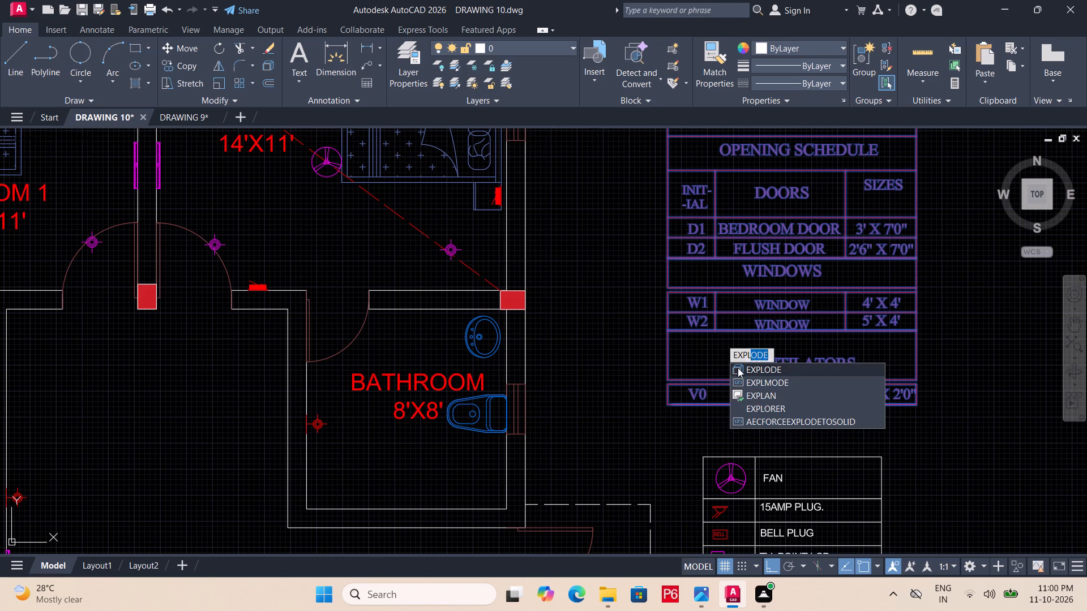
{"action": "left_click", "coordinate": [772, 371]}
{"action": "key", "text": "Escape"}
Copy the schedule's V0 text into the centres of both section marker circles on the unfurnished plan.
{"action": "scroll", "coordinate": [693, 391], "scroll_direction": "up", "scroll_amount": 1}
{"action": "left_click", "coordinate": [696, 395]}
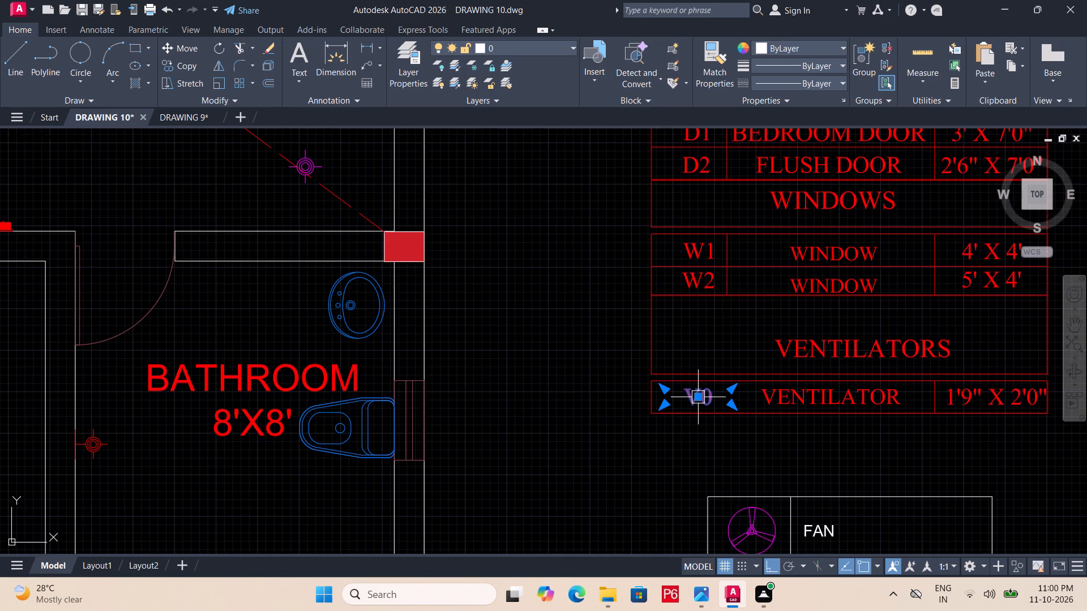
{"action": "type", "text": "CO"}
{"action": "key", "text": "space"}
{"action": "left_click", "coordinate": [683, 405]}
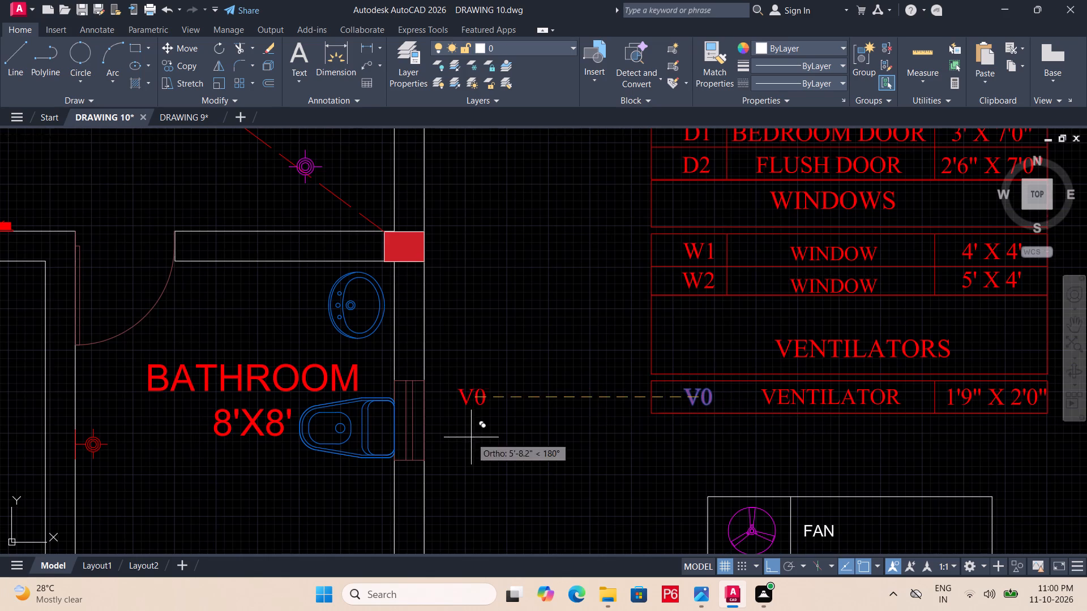
{"action": "middle_click_drag", "start_coordinate": [515, 416], "coordinate": [951, 161]}
{"action": "key", "text": "F8"}
{"action": "middle_click_drag", "start_coordinate": [945, 169], "coordinate": [949, 163]}
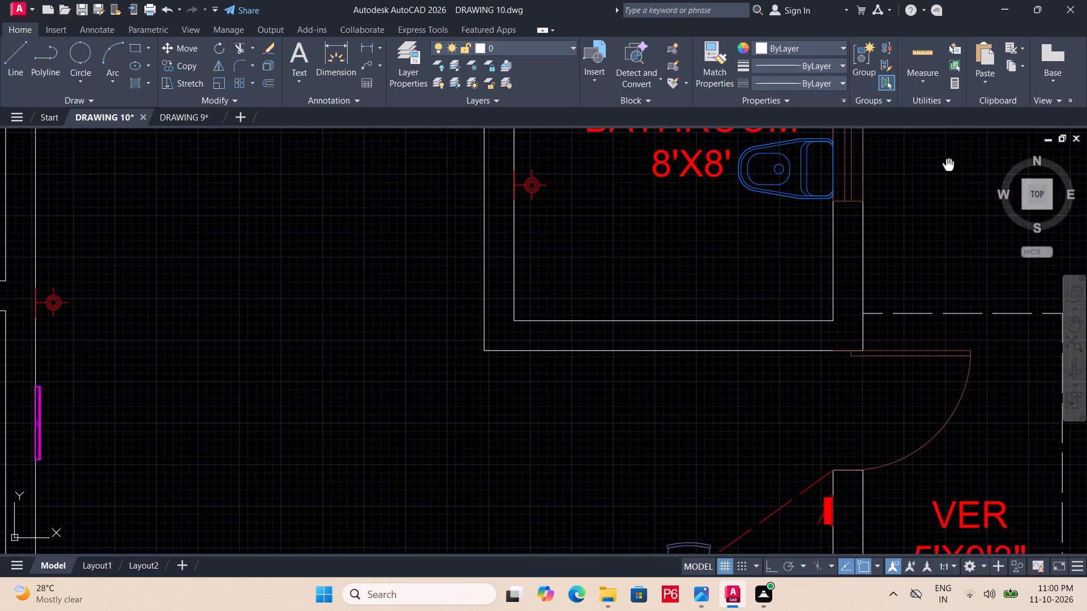
{"action": "middle_click_drag", "start_coordinate": [949, 163], "coordinate": [1062, 94]}
{"action": "scroll", "coordinate": [682, 367], "scroll_direction": "down", "scroll_amount": 4}
{"action": "middle_click_drag", "start_coordinate": [467, 418], "coordinate": [653, 297]}
{"action": "scroll", "coordinate": [541, 296], "scroll_direction": "up", "scroll_amount": 3}
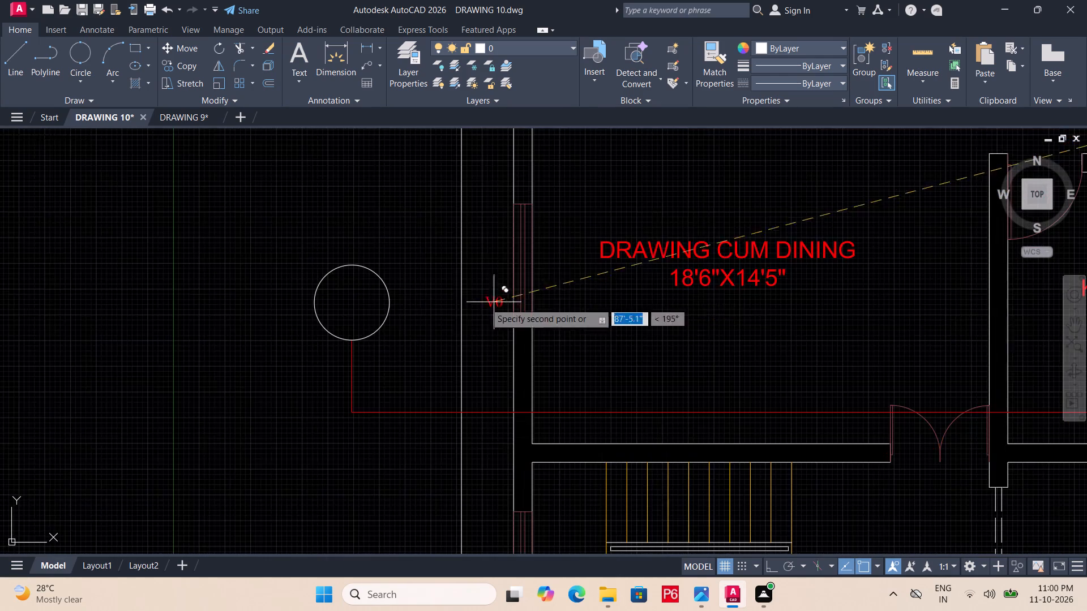
{"action": "left_click", "coordinate": [349, 303]}
{"action": "middle_click_drag", "start_coordinate": [736, 327], "coordinate": [250, 340]}
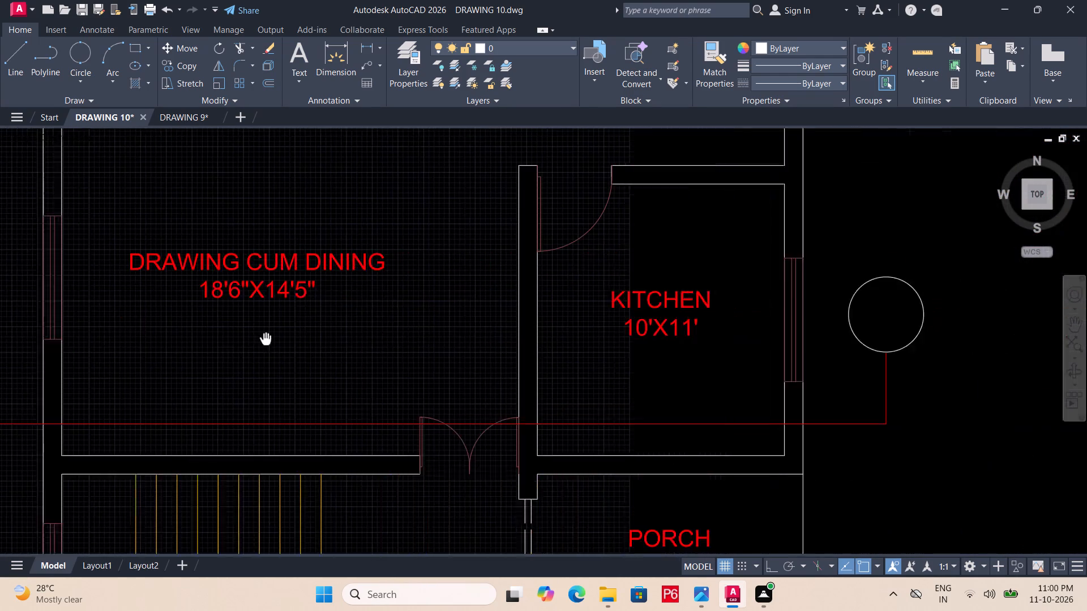
{"action": "middle_click_drag", "start_coordinate": [250, 340], "coordinate": [138, 351]}
{"action": "left_click", "coordinate": [761, 328]}
{"action": "key", "text": "Escape"}
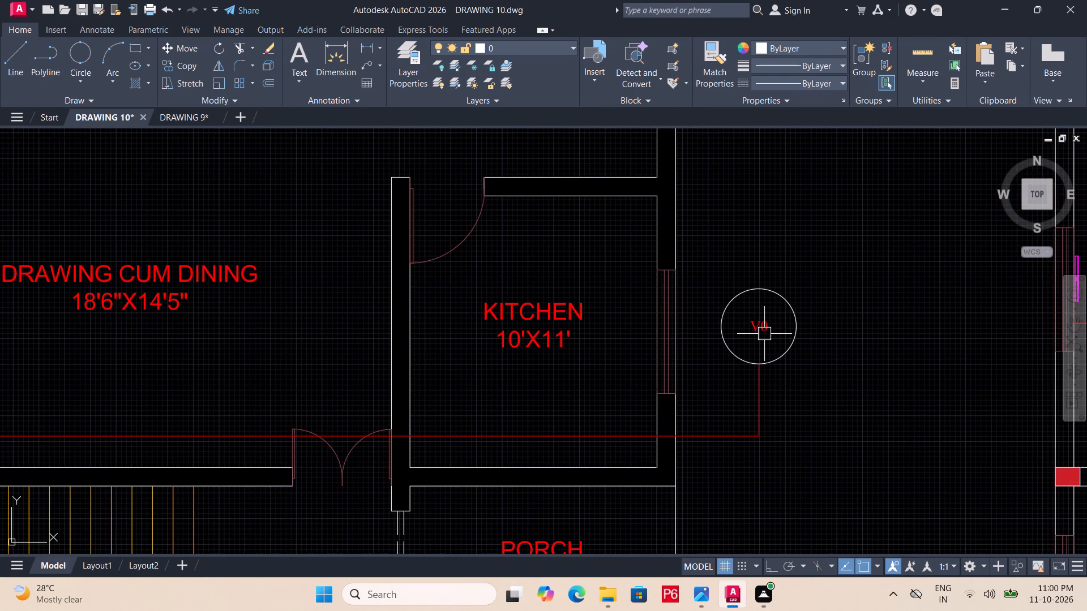
Change the text in the marker circle outside the kitchen to Y.
{"action": "double_click", "coordinate": [764, 332]}
{"action": "left_click", "coordinate": [773, 329]}
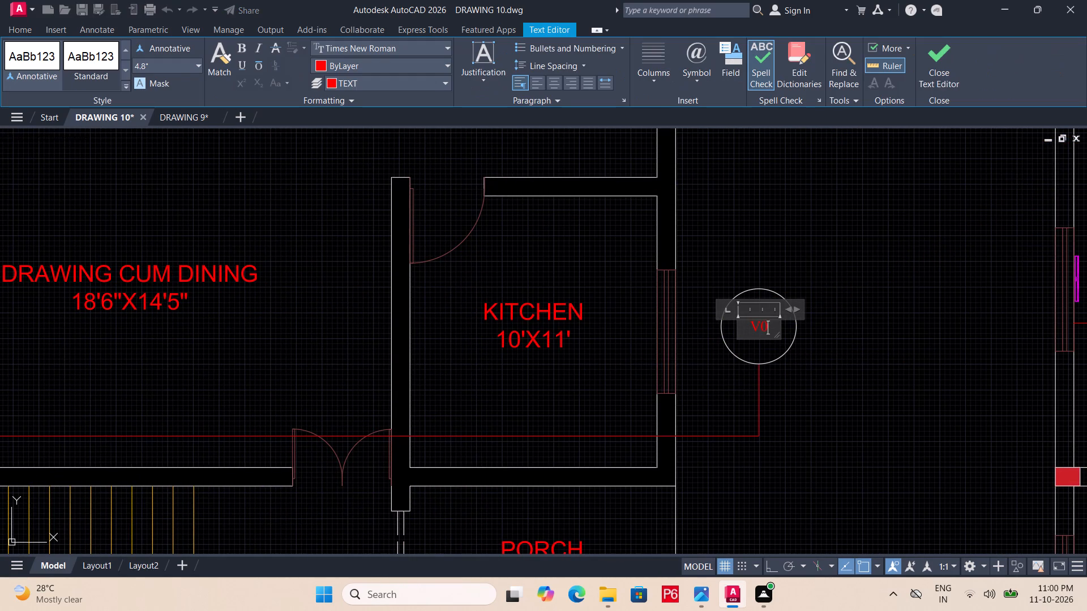
{"action": "key", "text": "BackSpace"}
{"action": "key", "text": "BackSpace"}
{"action": "key", "text": "BackSpace"}
{"action": "key", "text": "y"}
{"action": "double_click", "coordinate": [825, 364]}
Change the text in the marker circle beside the drawing room to X.
{"action": "scroll", "coordinate": [699, 340], "scroll_direction": "down", "scroll_amount": 1}
{"action": "middle_click_drag", "start_coordinate": [699, 340], "coordinate": [915, 325]}
{"action": "scroll", "coordinate": [698, 339], "scroll_direction": "down", "scroll_amount": 1}
{"action": "scroll", "coordinate": [558, 312], "scroll_direction": "up", "scroll_amount": 2}
{"action": "double_click", "coordinate": [529, 329]}
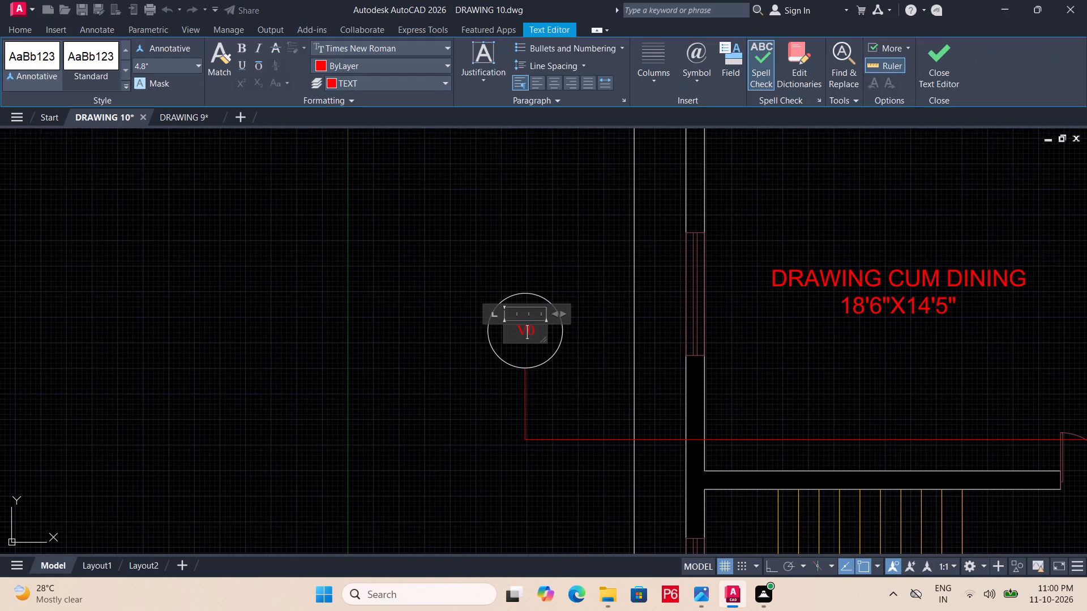
{"action": "left_click", "coordinate": [533, 329]}
{"action": "key", "text": "BackSpace"}
{"action": "key", "text": "BackSpace"}
{"action": "key", "text": "x"}
{"action": "left_click", "coordinate": [581, 359]}
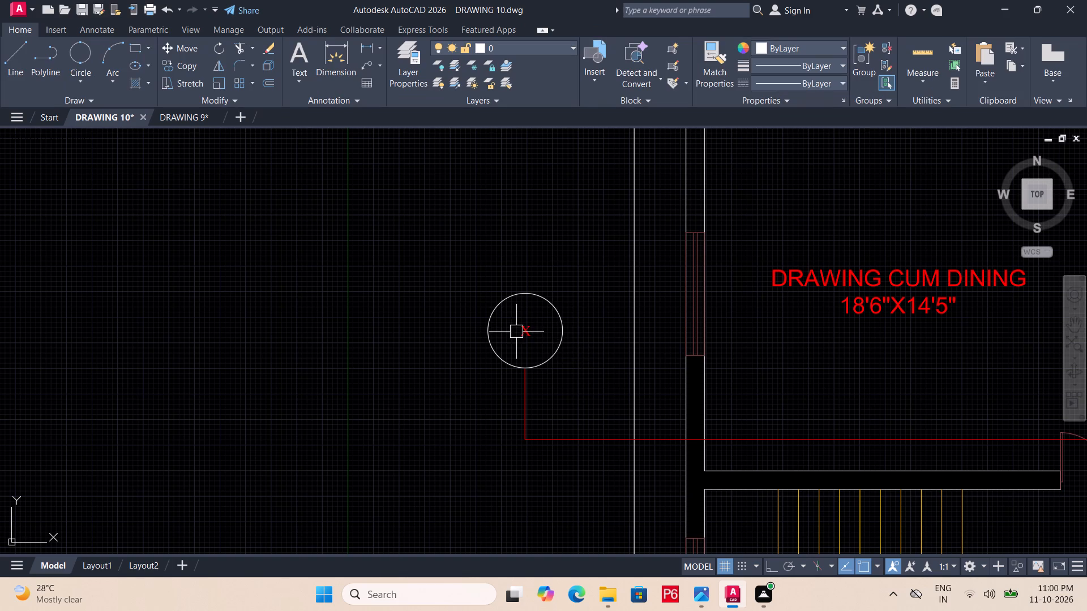
Set the text height of both the X and Y marker letters to 1', and save the drawing.
{"action": "left_click", "coordinate": [521, 332]}
{"action": "middle_click_drag", "start_coordinate": [656, 360], "coordinate": [55, 393]}
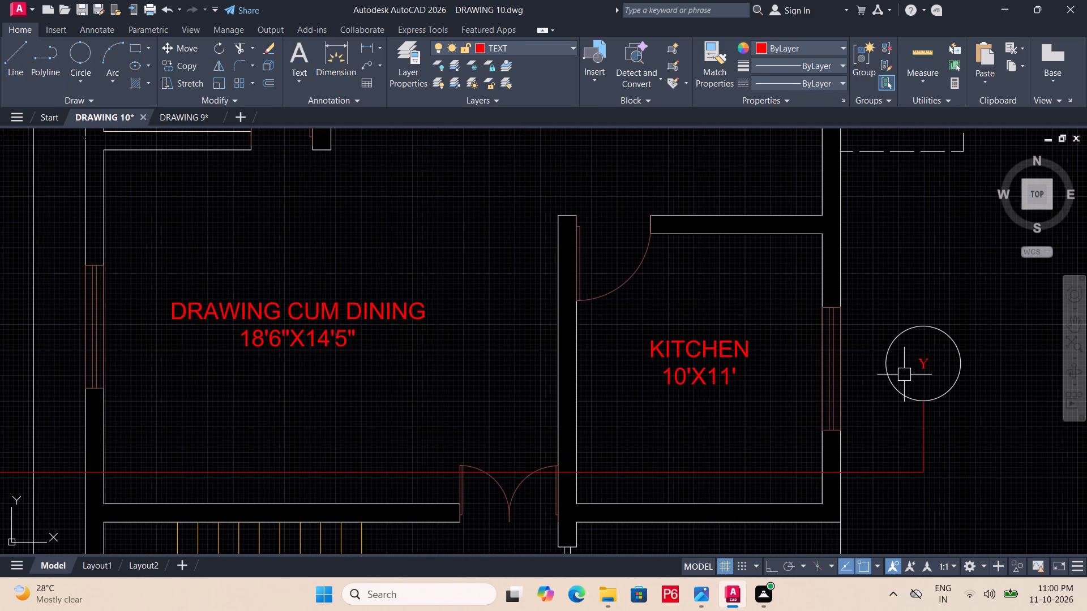
{"action": "left_click", "coordinate": [927, 363]}
{"action": "right_click", "coordinate": [927, 362]}
{"action": "left_click", "coordinate": [987, 340]}
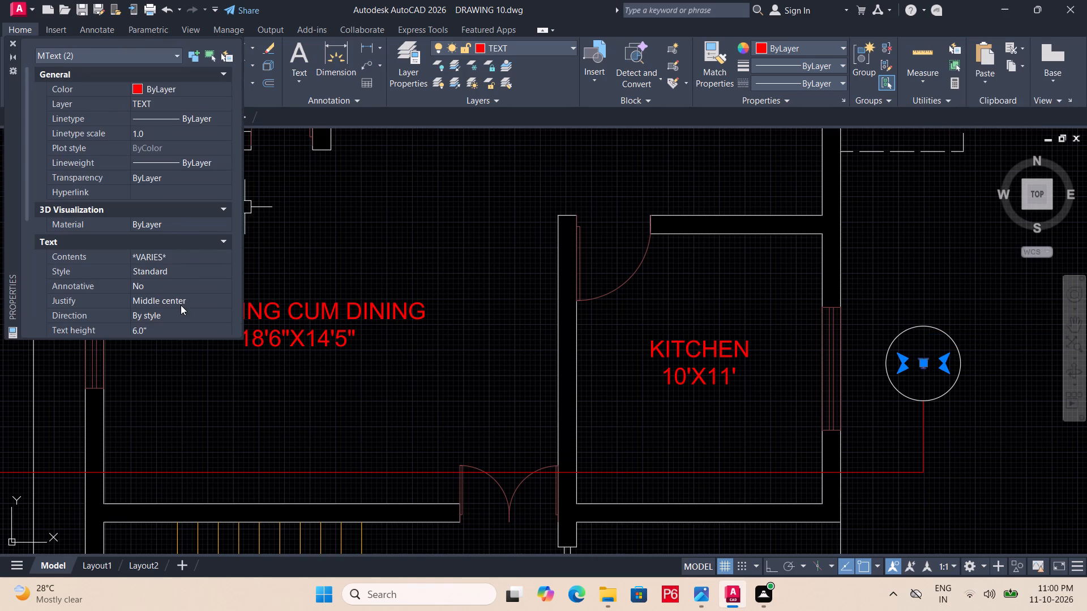
{"action": "left_click", "coordinate": [153, 331]}
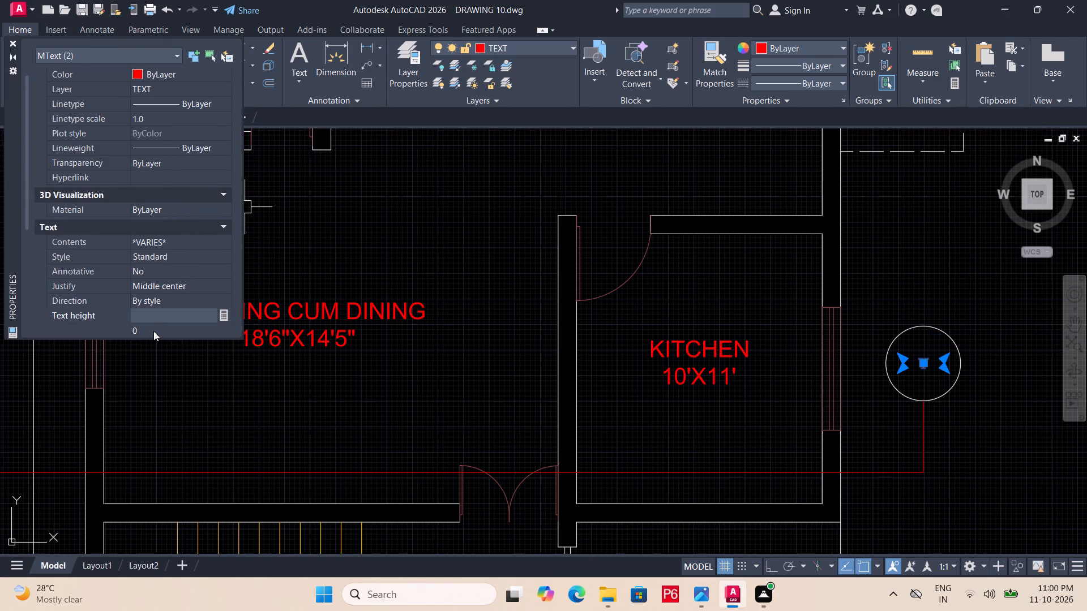
{"action": "type", "text": "1'"}
{"action": "key", "text": "Return"}
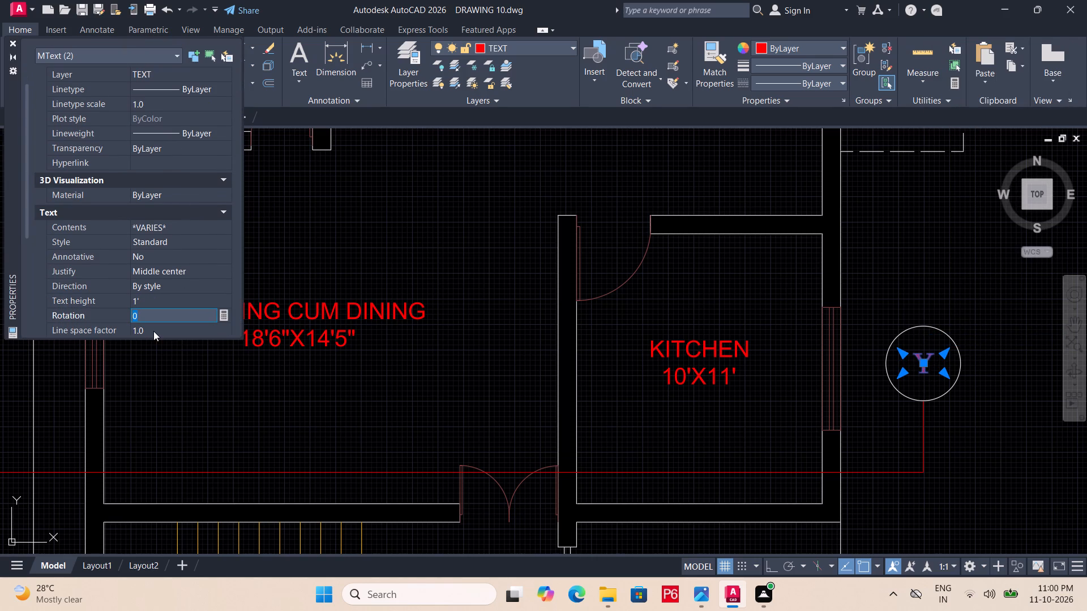
{"action": "left_click", "coordinate": [917, 255]}
{"action": "key", "text": "Escape"}
{"action": "key", "text": "Escape"}
{"action": "key", "text": "ctrl+s"}
{"action": "key", "text": "ctrl+s"}
{"action": "key", "text": "ctrl+s"}
{"action": "key", "text": "ctrl+s"}
{"action": "scroll", "coordinate": [913, 294], "scroll_direction": "down", "scroll_amount": 2, "text": "ctrl"}
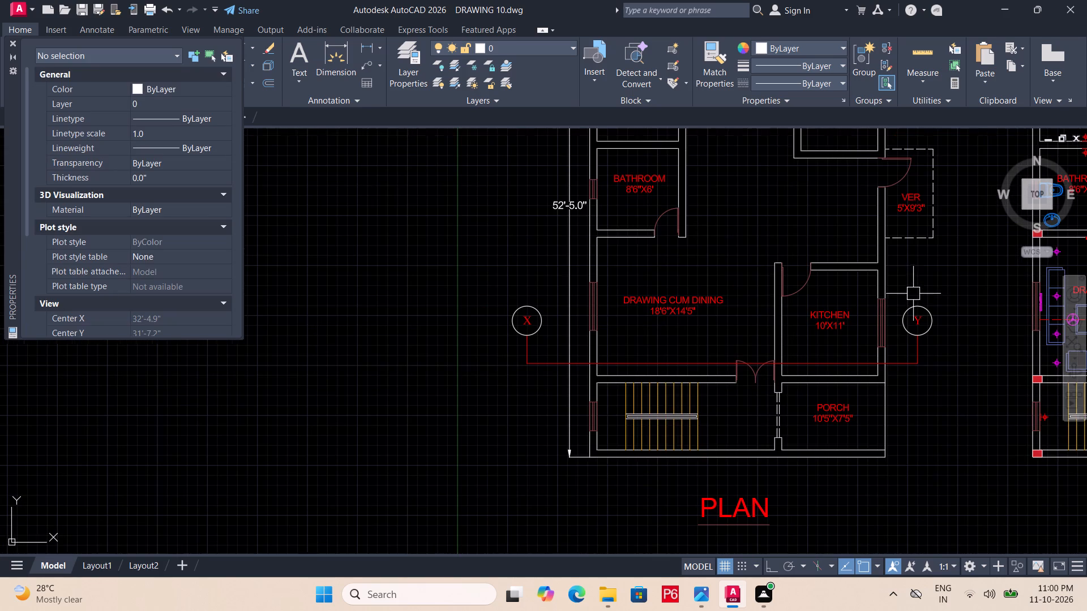
{"action": "key", "text": "ctrl+s"}
{"action": "key", "text": "ctrl+s"}
{"action": "key", "text": "ctrl+s"}
Draw a vertical ray downward from where the section line crosses the drawing room wall's outer face, and save the drawing.
{"action": "middle_click_drag", "start_coordinate": [960, 316], "coordinate": [897, 333]}
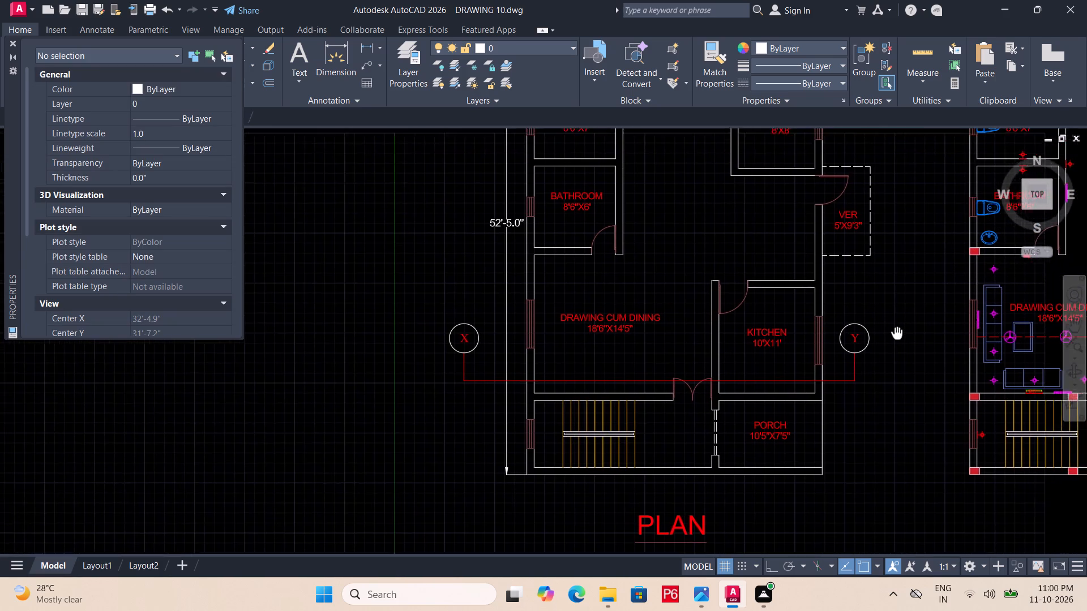
{"action": "middle_click_drag", "start_coordinate": [897, 333], "coordinate": [852, 359]}
{"action": "middle_click_drag", "start_coordinate": [811, 423], "coordinate": [817, 295]}
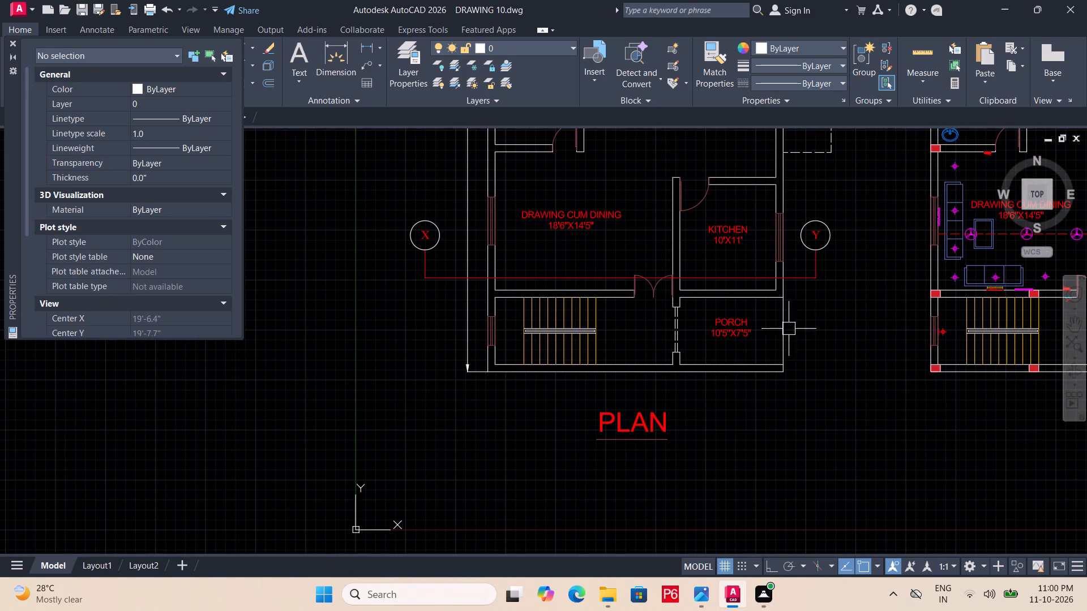
{"action": "middle_click_drag", "start_coordinate": [564, 461], "coordinate": [577, 430]}
{"action": "type", "text": "RAY"}
{"action": "key", "text": "space"}
{"action": "scroll", "coordinate": [519, 265], "scroll_direction": "up", "scroll_amount": 1}
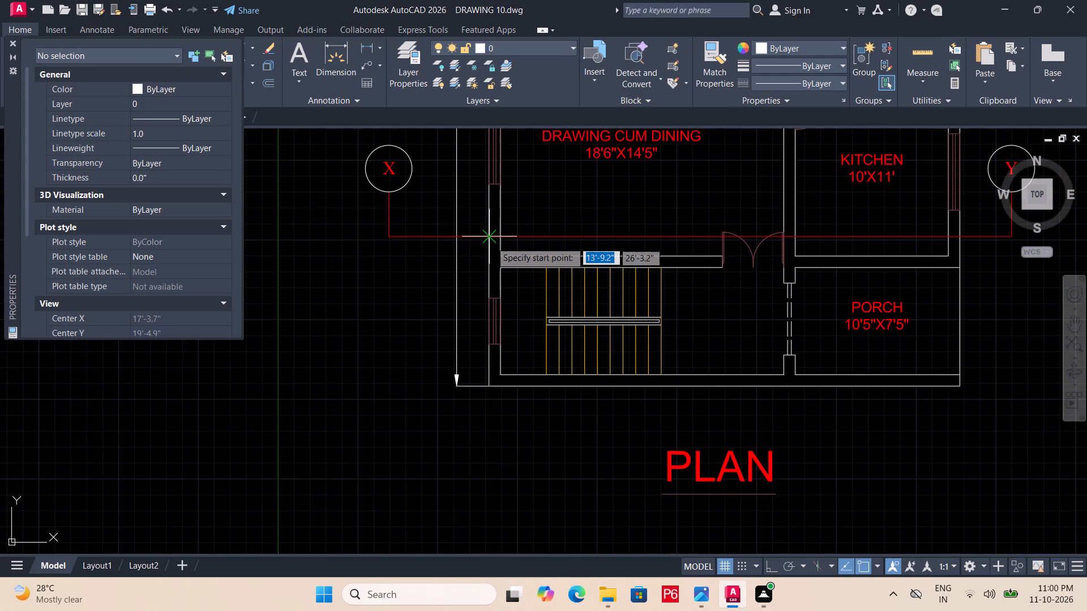
{"action": "scroll", "coordinate": [491, 239], "scroll_direction": "up", "scroll_amount": 1}
{"action": "left_click", "coordinate": [491, 239]}
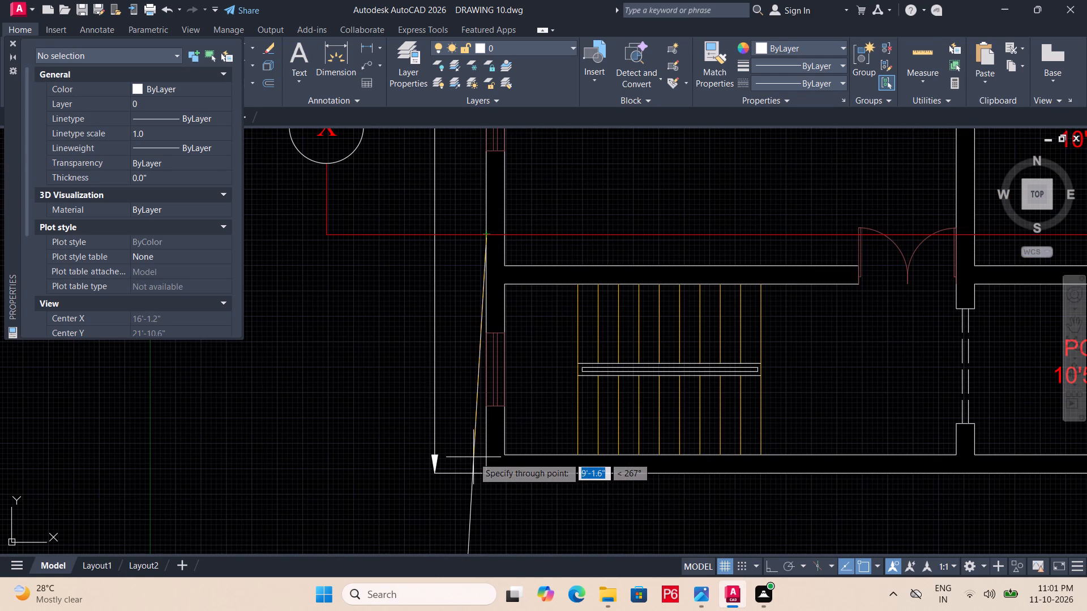
{"action": "key", "text": "F8"}
{"action": "left_click_drag", "start_coordinate": [486, 519], "coordinate": [489, 509]}
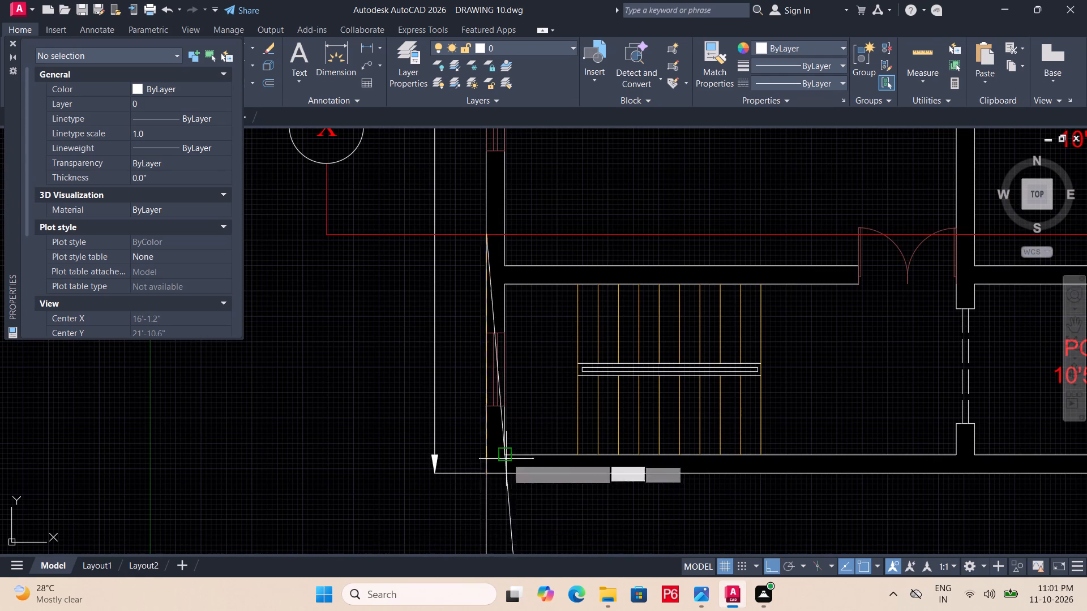
{"action": "middle_click_drag", "start_coordinate": [508, 456], "coordinate": [508, 414]}
{"action": "key", "text": "Escape"}
{"action": "key", "text": "ctrl+s"}
{"action": "key", "text": "ctrl+s"}
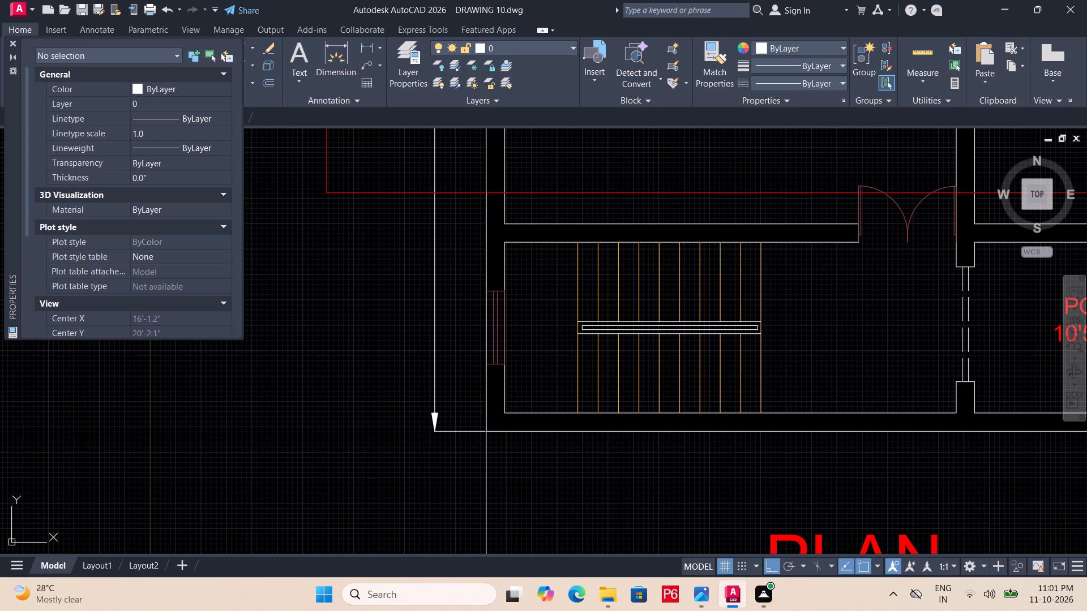
{"action": "key", "text": "ctrl+s"}
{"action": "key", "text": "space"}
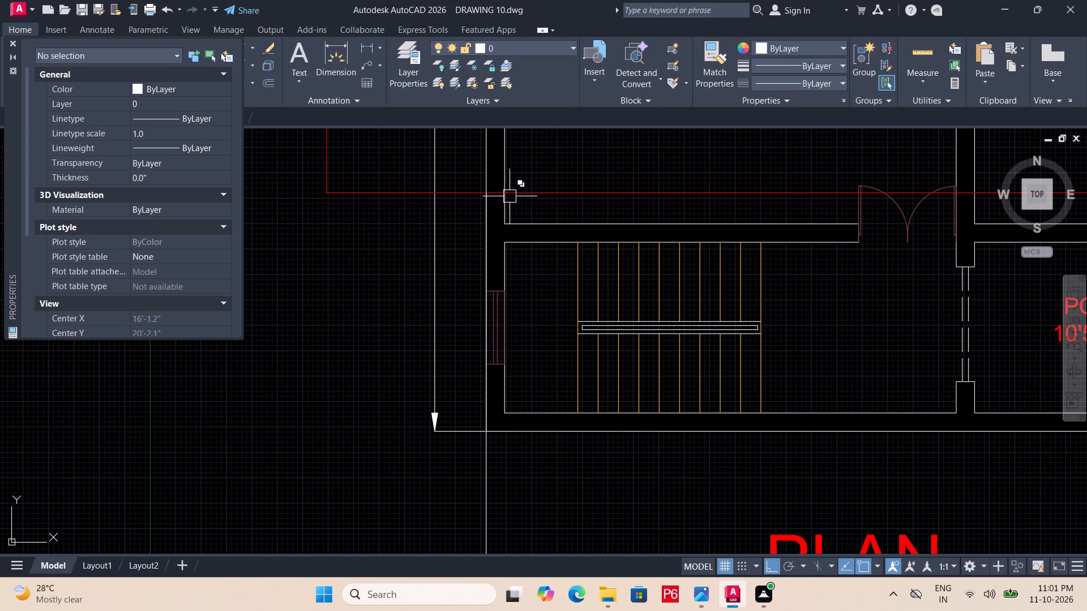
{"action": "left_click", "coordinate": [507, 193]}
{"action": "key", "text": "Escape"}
Draw a vertical ray downward from where the section line crosses the drawing room outer wall's inner face.
{"action": "type", "text": "RAY"}
{"action": "key", "text": "space"}
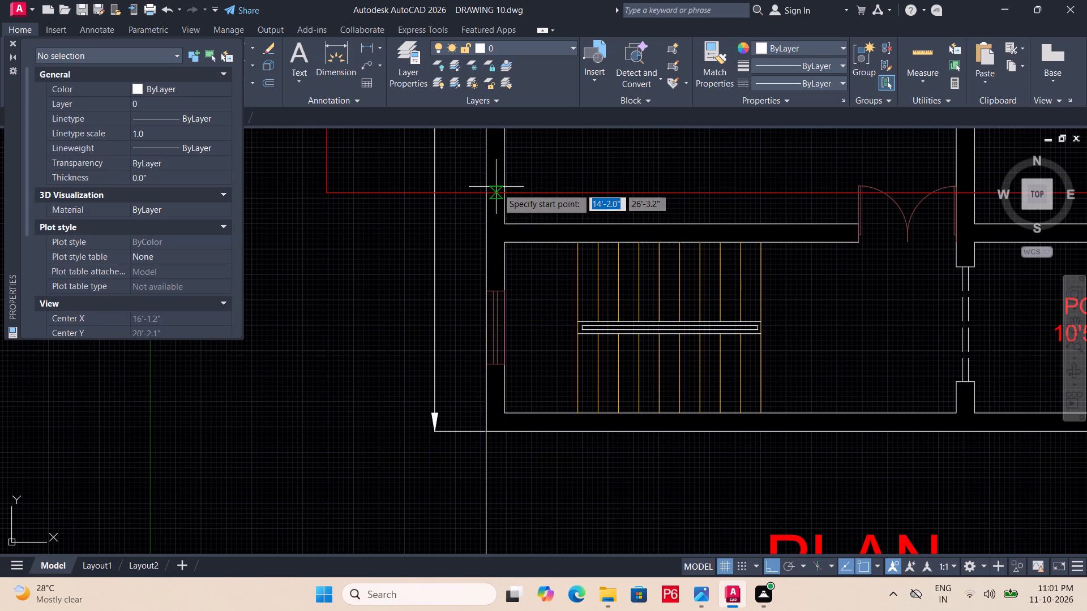
{"action": "left_click", "coordinate": [504, 190]}
{"action": "left_click", "coordinate": [516, 356]}
{"action": "key", "text": "space"}
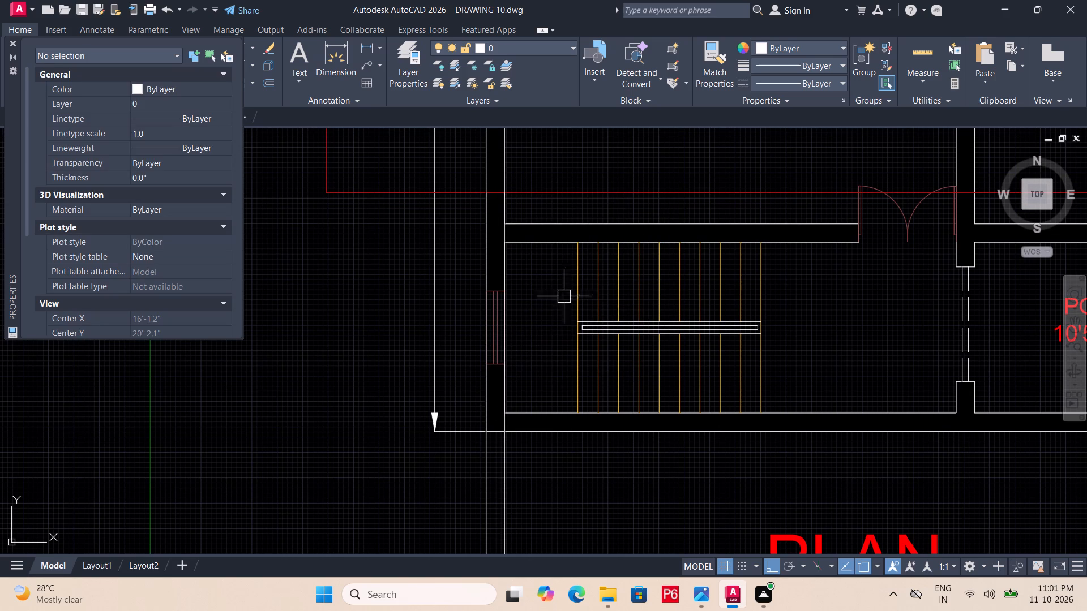
Draw vertical rays downward from where the section line crosses both faces of the wall between drawing room and kitchen.
{"action": "middle_click_drag", "start_coordinate": [591, 280], "coordinate": [335, 346]}
{"action": "key", "text": "space"}
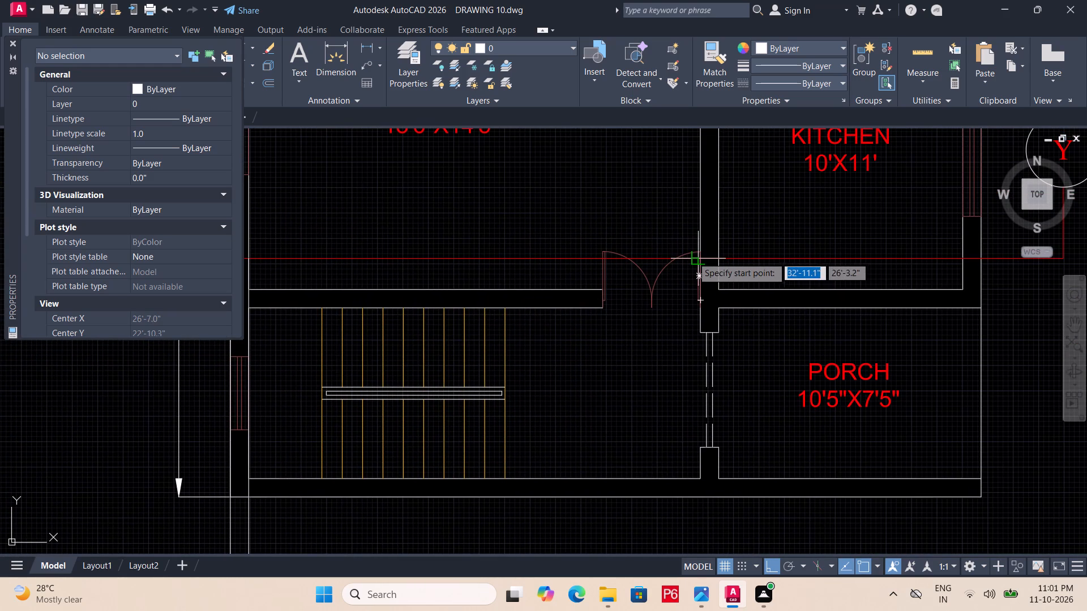
{"action": "scroll", "coordinate": [704, 257], "scroll_direction": "up", "scroll_amount": 2}
{"action": "left_click", "coordinate": [694, 261]}
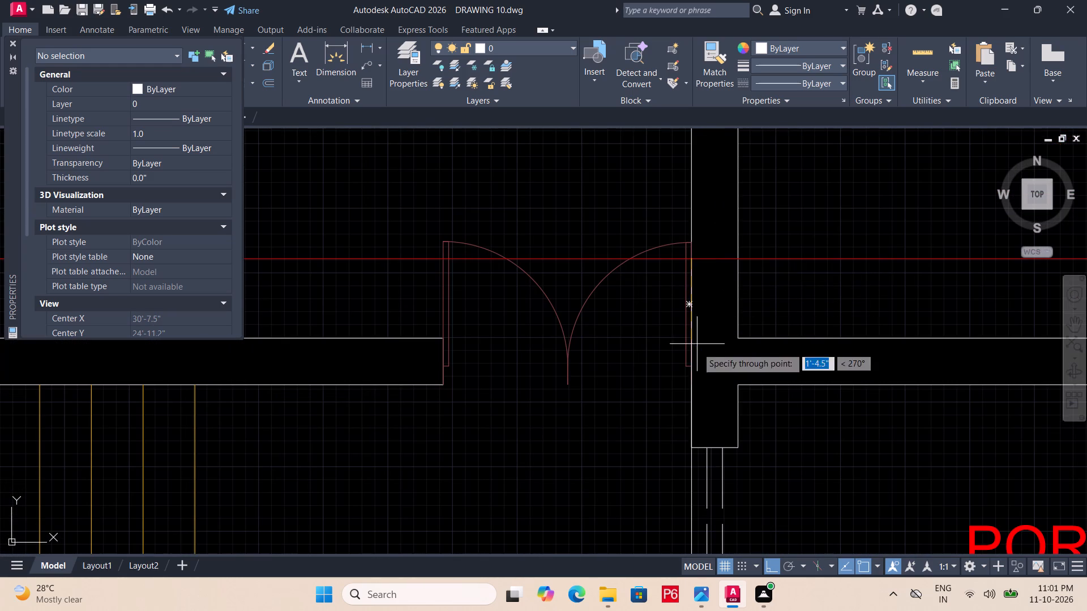
{"action": "left_click", "coordinate": [697, 354]}
{"action": "key", "text": "space"}
{"action": "key", "text": "space"}
{"action": "left_click", "coordinate": [740, 263]}
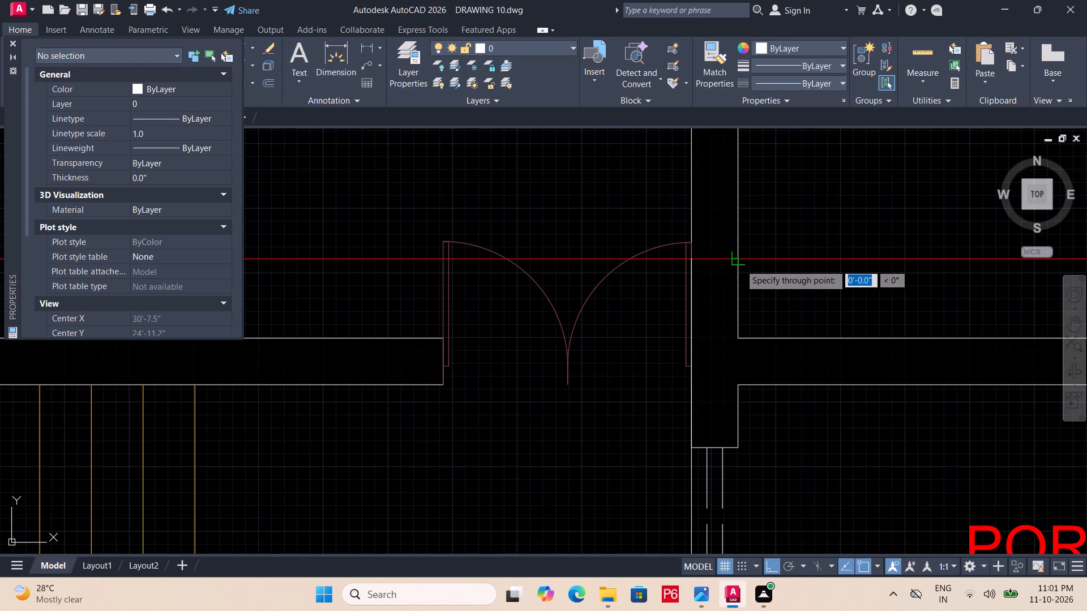
{"action": "left_click", "coordinate": [755, 351]}
{"action": "key", "text": "space"}
Draw vertical rays downward from where the section line crosses the inner and outer faces of the kitchen's exterior wall.
{"action": "middle_click_drag", "start_coordinate": [795, 316], "coordinate": [294, 332]}
{"action": "scroll", "coordinate": [350, 323], "scroll_direction": "down", "scroll_amount": 1}
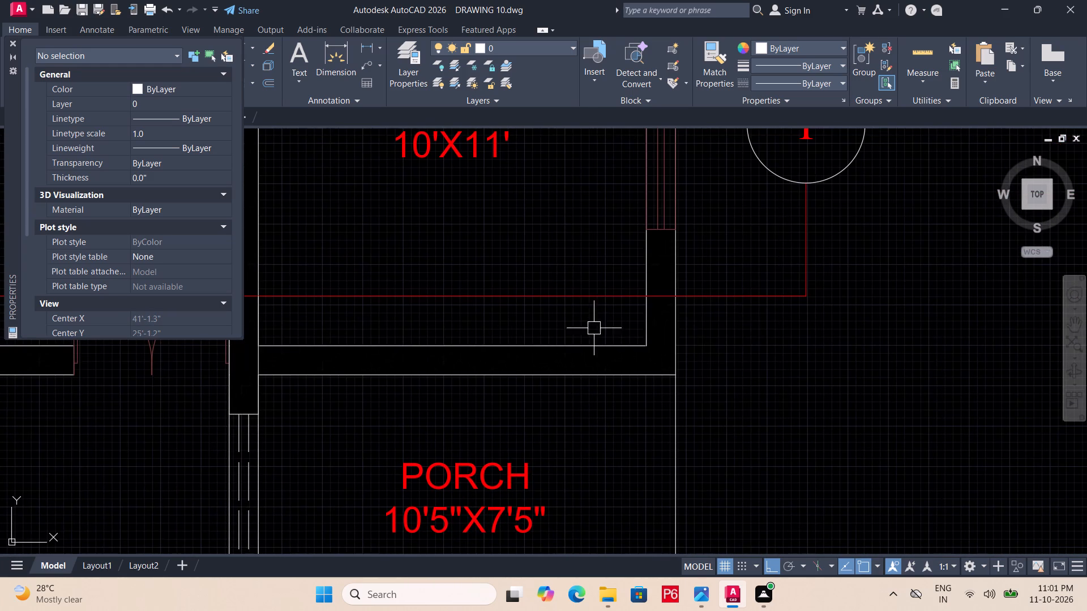
{"action": "key", "text": "space"}
{"action": "left_click", "coordinate": [648, 300]}
{"action": "left_click", "coordinate": [649, 387]}
{"action": "key", "text": "space"}
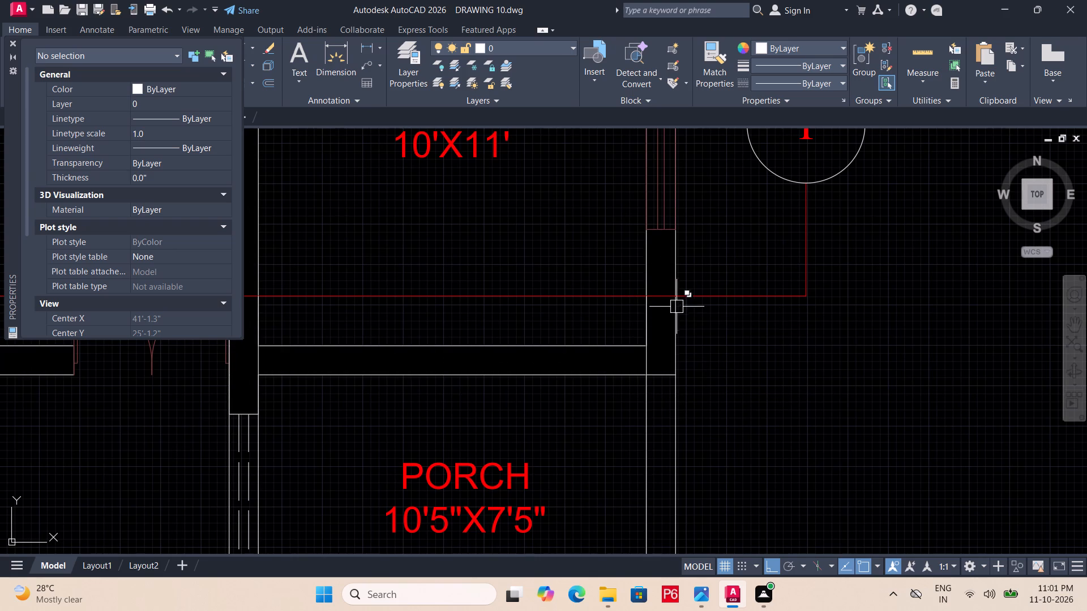
{"action": "key", "text": "space"}
{"action": "left_click", "coordinate": [677, 299]}
{"action": "double_click", "coordinate": [686, 414]}
{"action": "scroll", "coordinate": [707, 335], "scroll_direction": "down", "scroll_amount": 1}
{"action": "middle_click_drag", "start_coordinate": [707, 335], "coordinate": [810, 293]}
{"action": "scroll", "coordinate": [707, 335], "scroll_direction": "down", "scroll_amount": 1}
{"action": "key", "text": "space"}
Draw a vertical ray downward from the kitchen door opening's jamb, at the end of the kitchen's upper wall.
{"action": "middle_click_drag", "start_coordinate": [539, 312], "coordinate": [605, 448]}
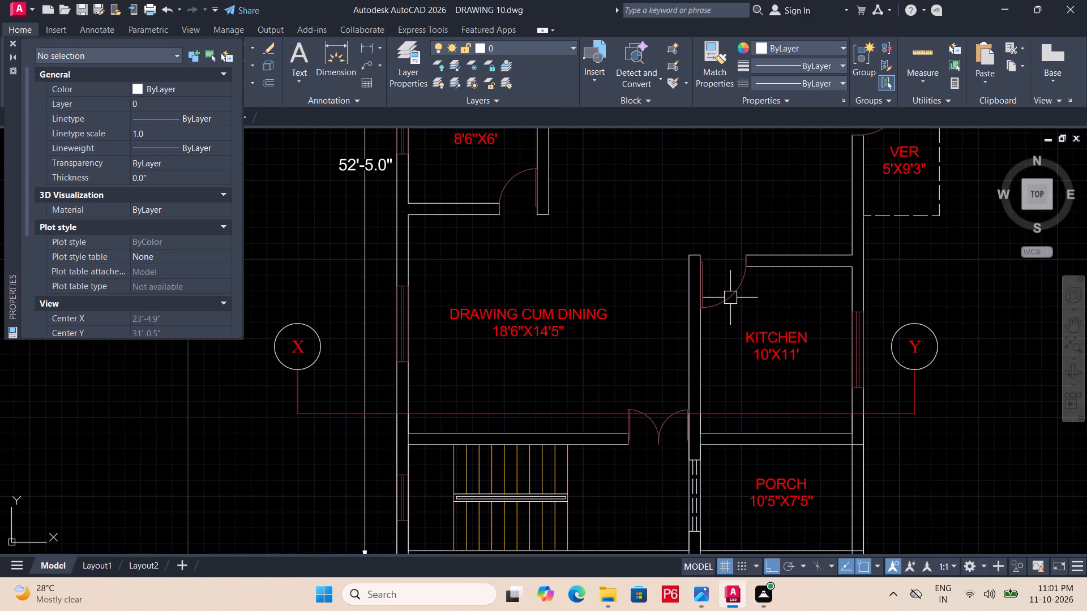
{"action": "scroll", "coordinate": [747, 268], "scroll_direction": "up", "scroll_amount": 3}
{"action": "key", "text": "space"}
{"action": "left_click", "coordinate": [734, 266]}
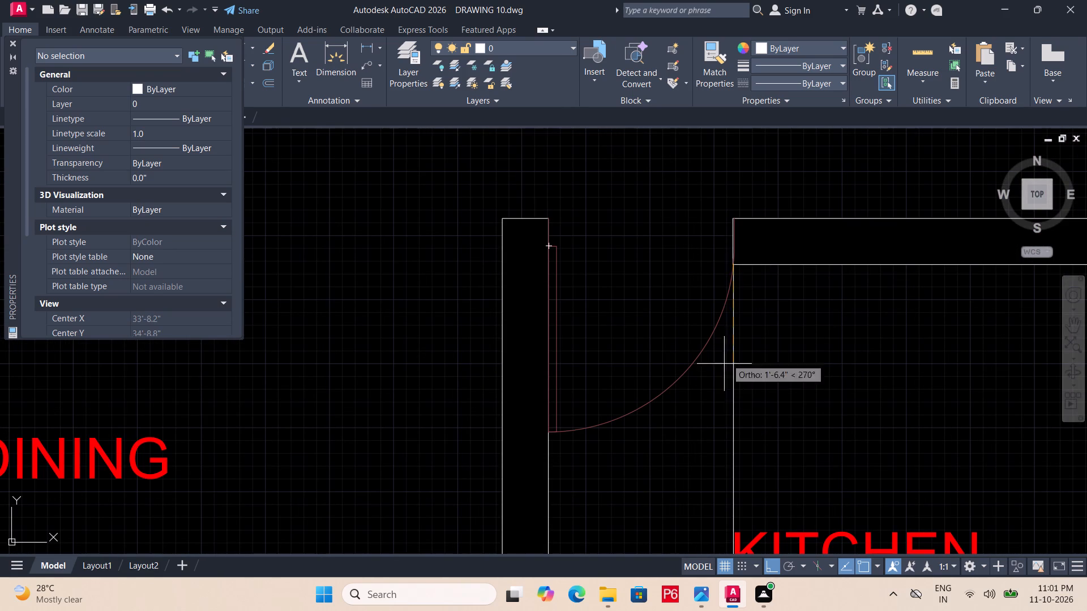
{"action": "left_click", "coordinate": [727, 403]}
{"action": "key", "text": "space"}
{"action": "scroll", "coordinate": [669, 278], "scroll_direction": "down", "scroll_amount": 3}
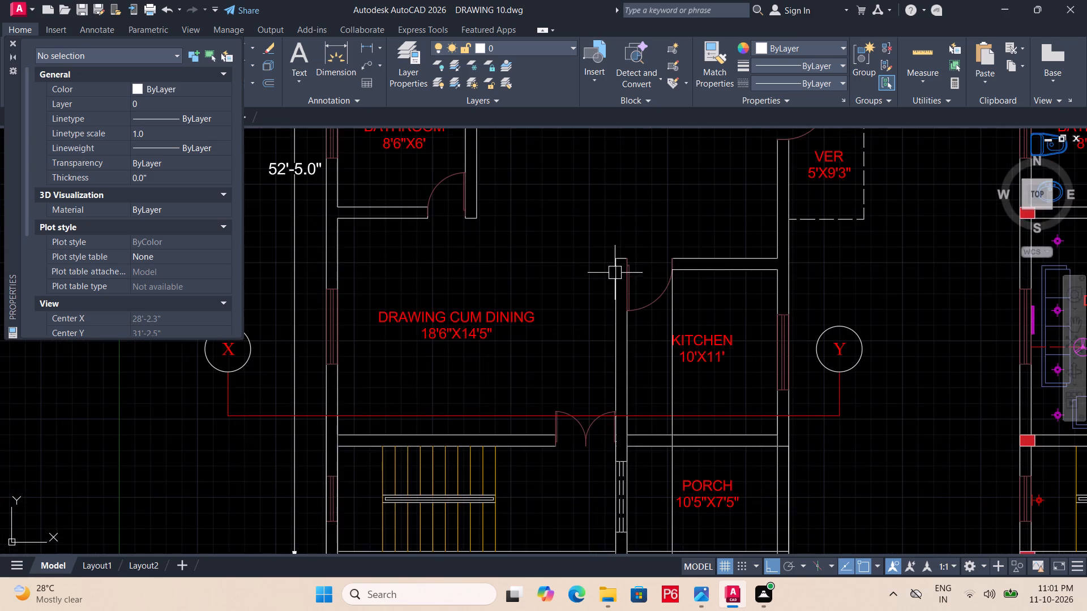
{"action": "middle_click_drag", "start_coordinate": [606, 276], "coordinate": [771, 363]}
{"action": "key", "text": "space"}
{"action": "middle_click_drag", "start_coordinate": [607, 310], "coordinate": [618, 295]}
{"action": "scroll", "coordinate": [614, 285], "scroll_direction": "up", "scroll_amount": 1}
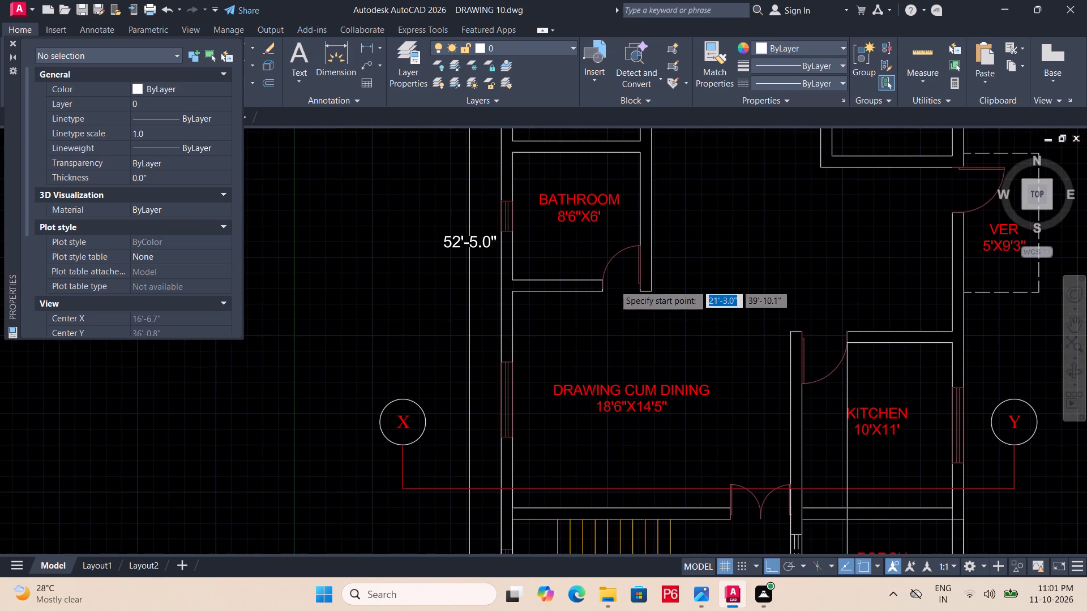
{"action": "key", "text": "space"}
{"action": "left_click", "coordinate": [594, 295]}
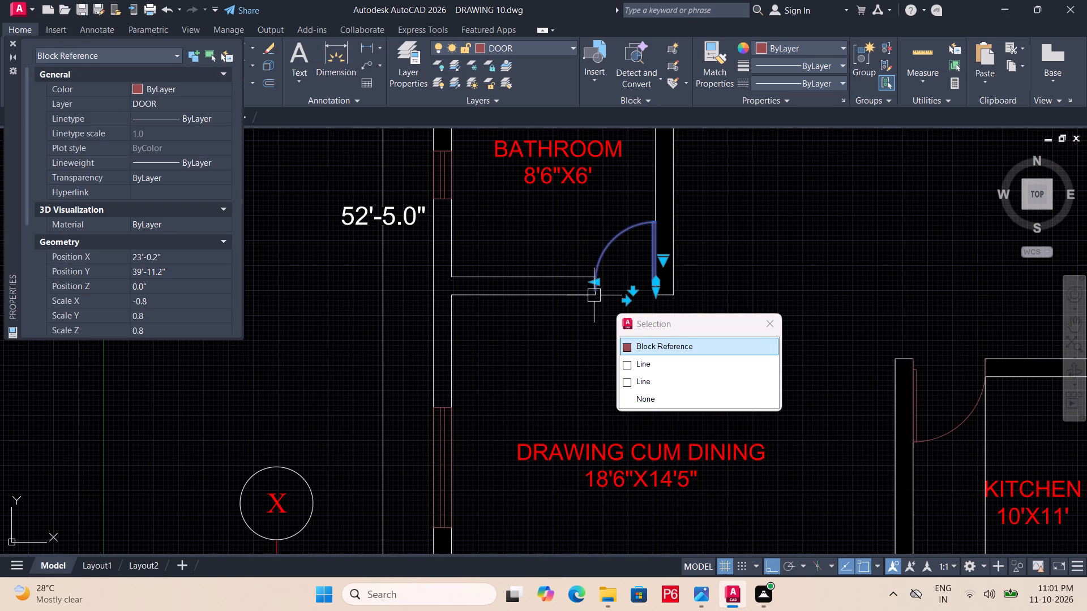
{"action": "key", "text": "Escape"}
Draw vertical rays downward from both jambs of the 8'6"X6' bathroom's door opening onto the drawing room.
{"action": "type", "text": "RAY"}
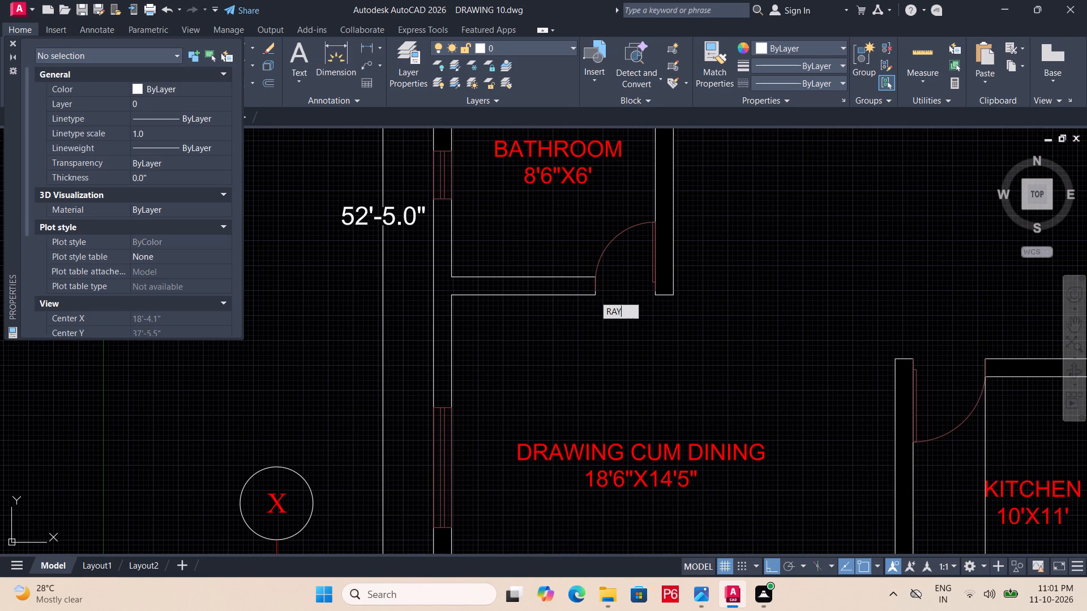
{"action": "key", "text": "space"}
{"action": "left_click", "coordinate": [594, 295]}
{"action": "left_click", "coordinate": [592, 375]}
{"action": "key", "text": "space"}
{"action": "key", "text": "space"}
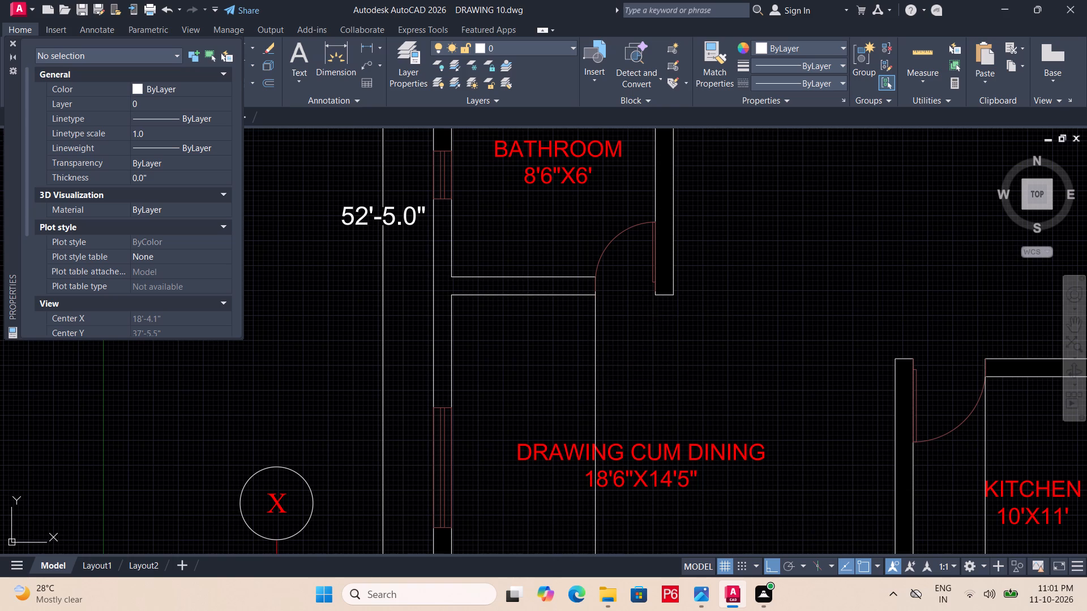
{"action": "left_click", "coordinate": [658, 296]}
{"action": "left_click", "coordinate": [662, 373]}
{"action": "left_click_drag", "start_coordinate": [662, 373], "coordinate": [662, 362]}
{"action": "key", "text": "space"}
{"action": "scroll", "coordinate": [681, 329], "scroll_direction": "down", "scroll_amount": 2}
{"action": "middle_click_drag", "start_coordinate": [681, 329], "coordinate": [549, 370]}
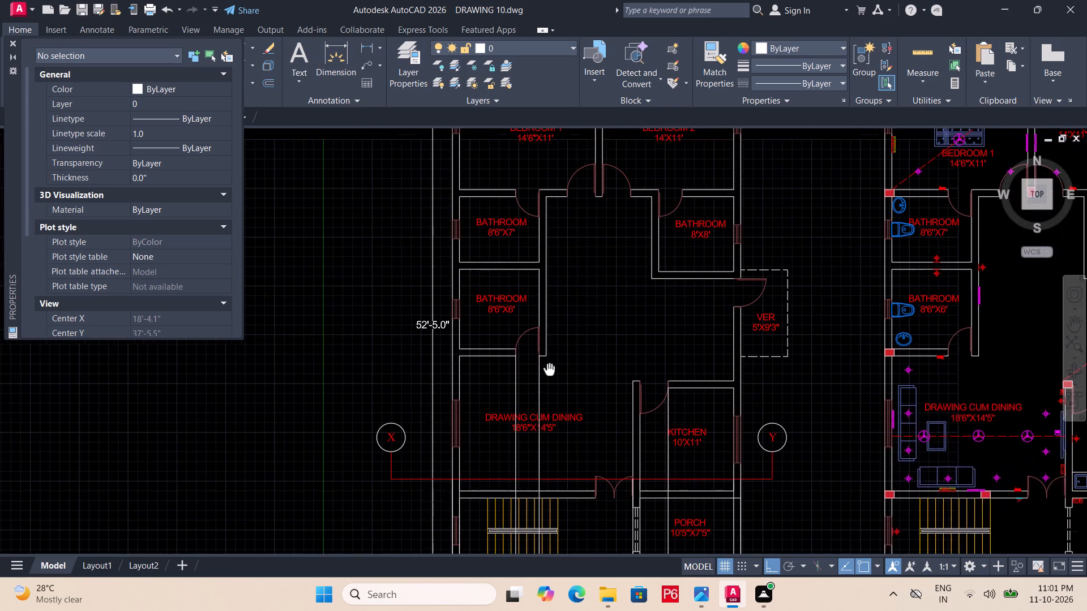
{"action": "middle_click_drag", "start_coordinate": [549, 370], "coordinate": [548, 370]}
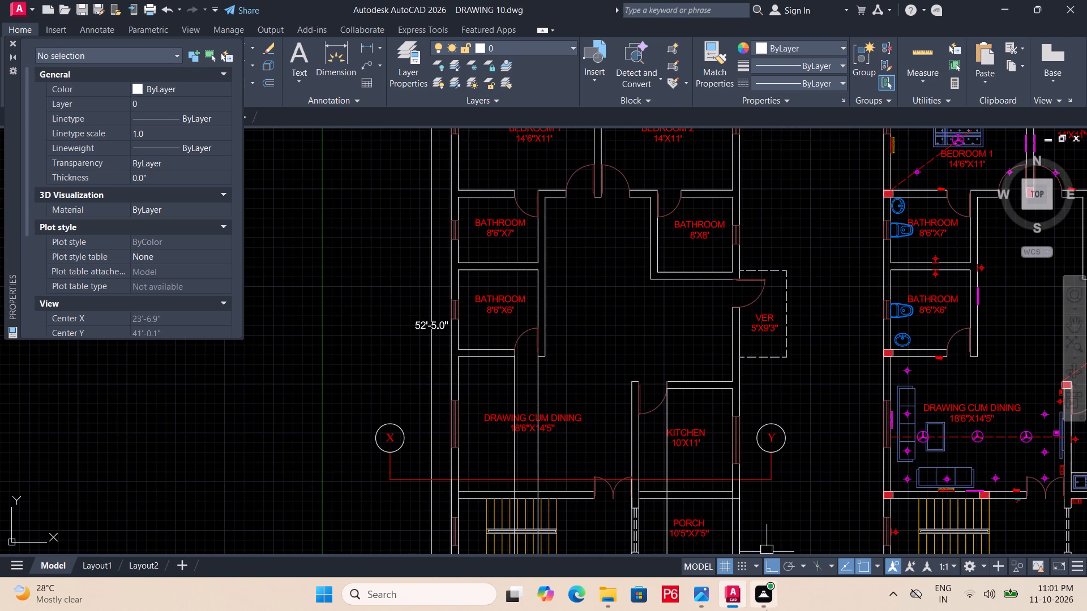
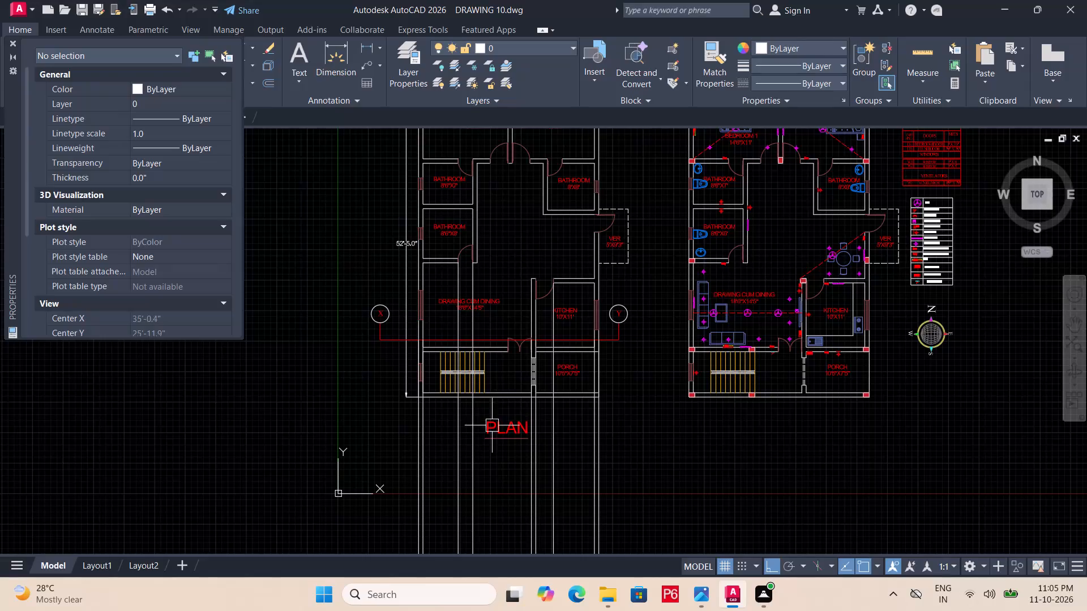
Close the Properties palette and save the drawing.
{"action": "key", "text": "ctrl+s"}
{"action": "key", "text": "ctrl+s"}
{"action": "key", "text": "ctrl+s"}
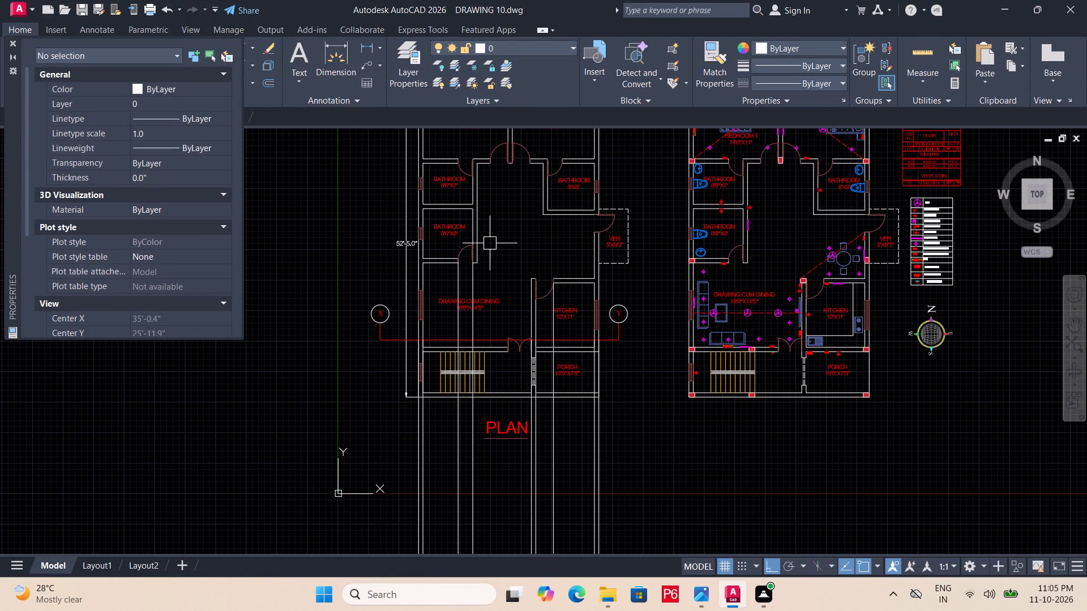
{"action": "scroll", "coordinate": [459, 279], "scroll_direction": "up", "scroll_amount": 1}
{"action": "left_click", "coordinate": [12, 44]}
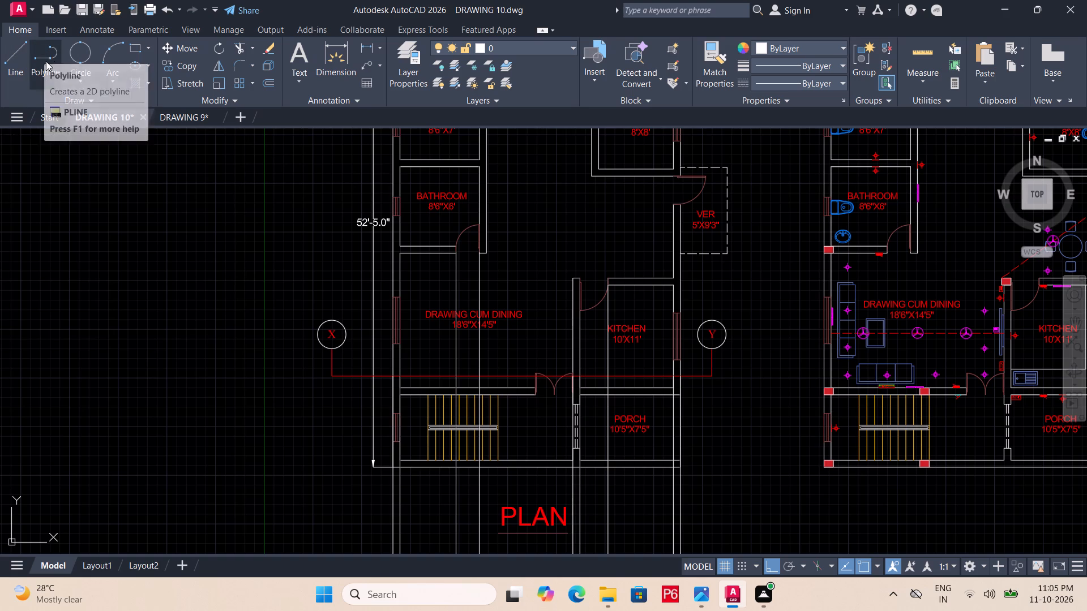
{"action": "middle_click_drag", "start_coordinate": [479, 244], "coordinate": [299, 287]}
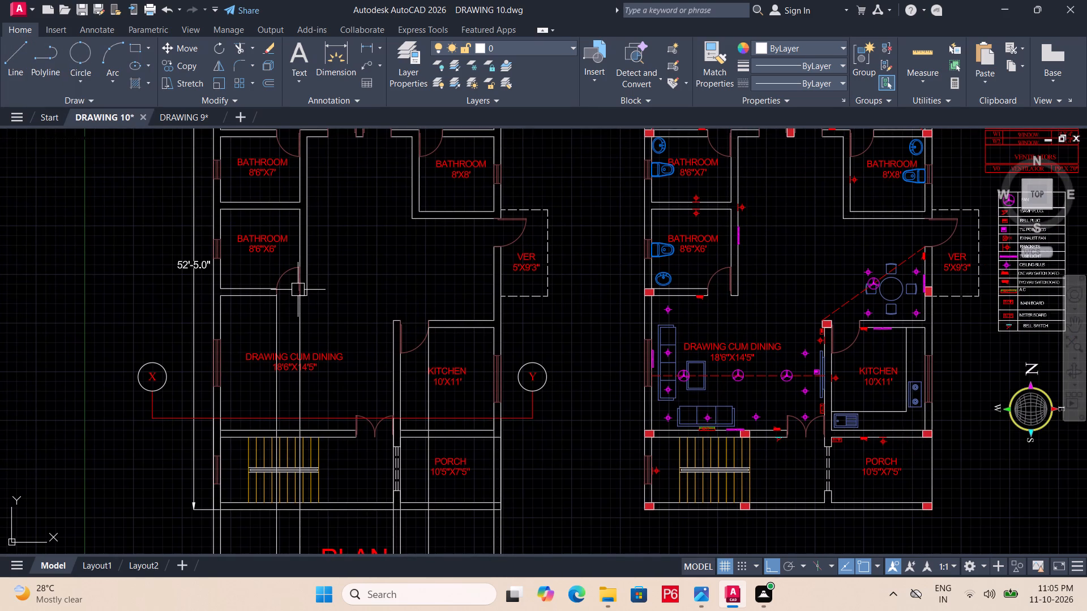
{"action": "key", "text": "ctrl+s"}
{"action": "key", "text": "ctrl+s"}
Draw vertical rays downward from both jambs of Bedroom 1's door opening.
{"action": "type", "text": "RAY"}
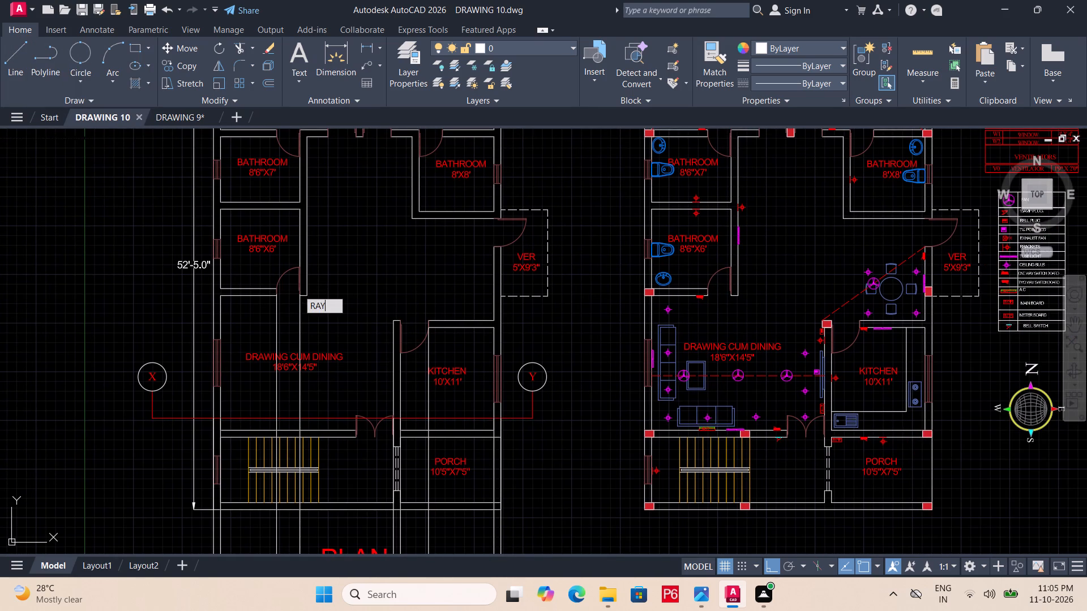
{"action": "key", "text": "space"}
{"action": "middle_click_drag", "start_coordinate": [339, 220], "coordinate": [380, 318]}
{"action": "scroll", "coordinate": [356, 220], "scroll_direction": "up", "scroll_amount": 3}
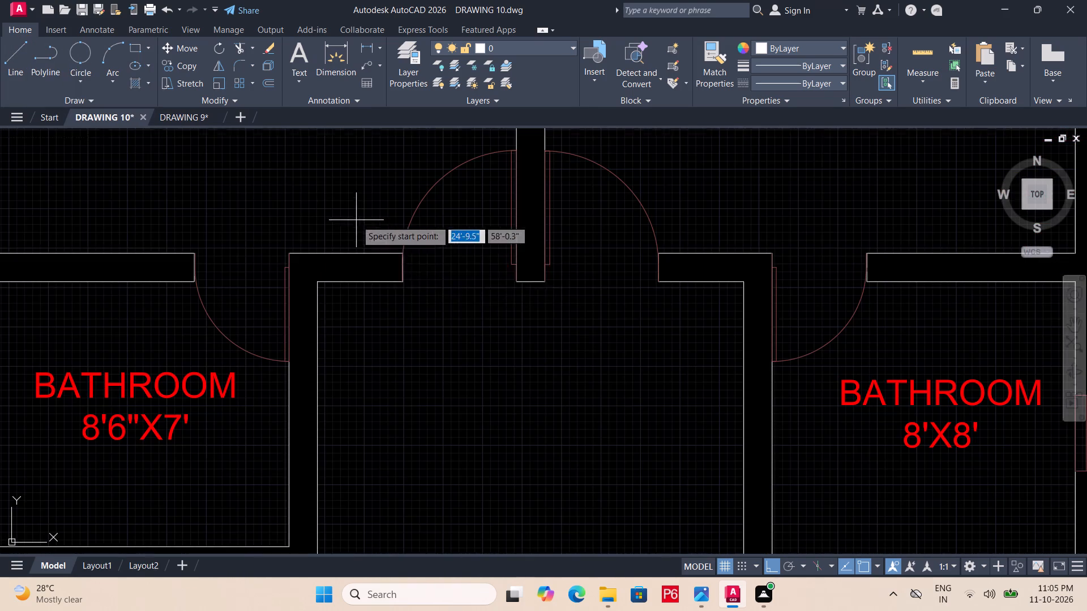
{"action": "left_click", "coordinate": [404, 287]}
{"action": "left_click", "coordinate": [405, 368]}
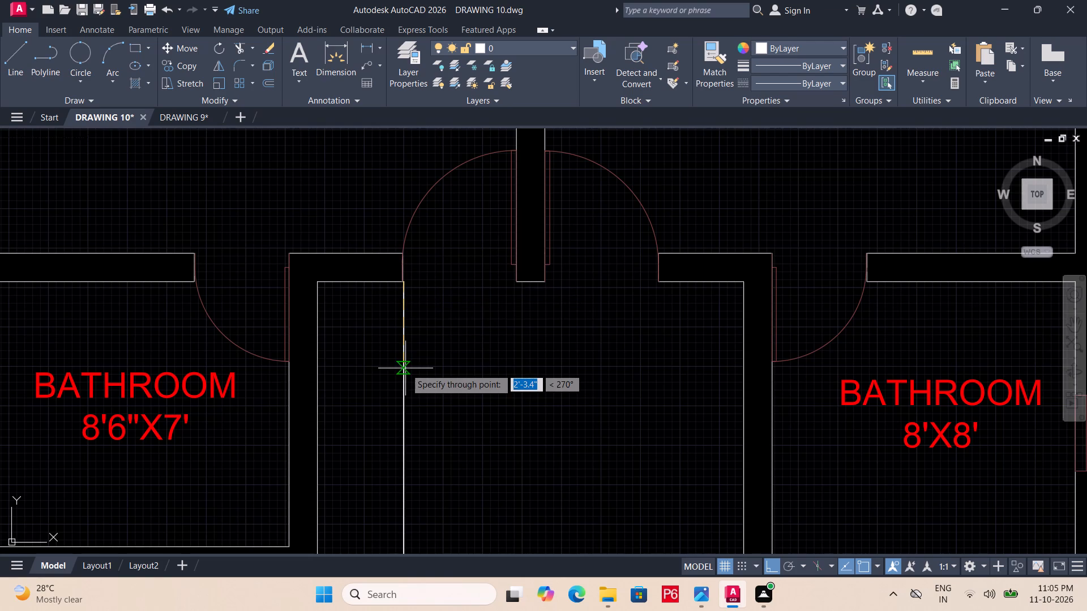
{"action": "key", "text": "space"}
{"action": "key", "text": "space"}
{"action": "left_click", "coordinate": [513, 279]}
{"action": "left_click", "coordinate": [512, 357]}
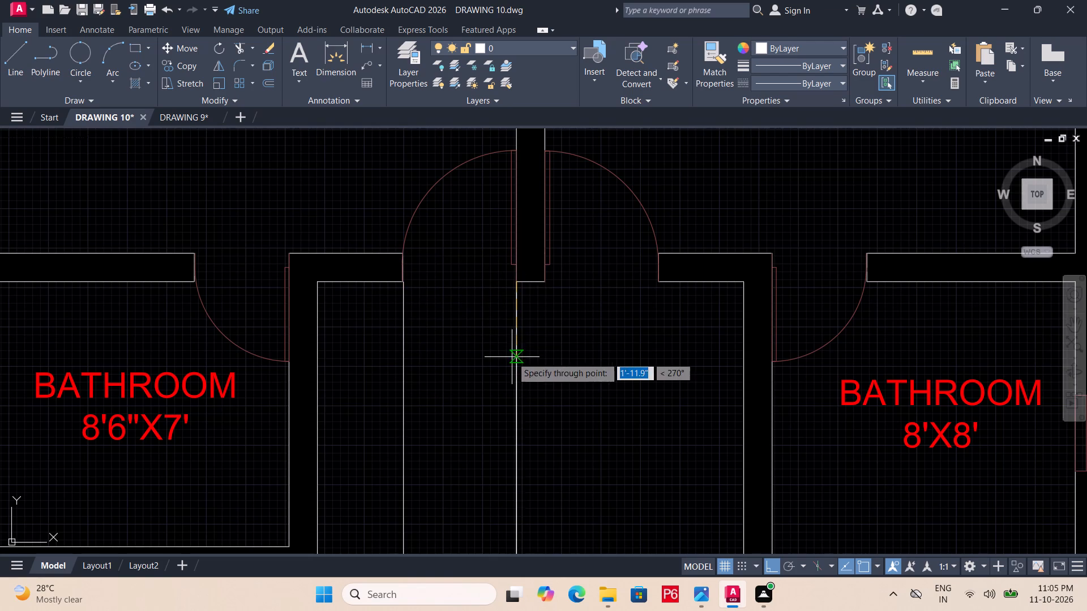
Draw vertical rays downward from both jambs of Bedroom 2's door opening.
{"action": "key", "text": "space"}
{"action": "key", "text": "space"}
{"action": "left_click", "coordinate": [546, 280]}
{"action": "left_click_drag", "start_coordinate": [558, 390], "coordinate": [584, 359]}
{"action": "key", "text": "space"}
{"action": "key", "text": "space"}
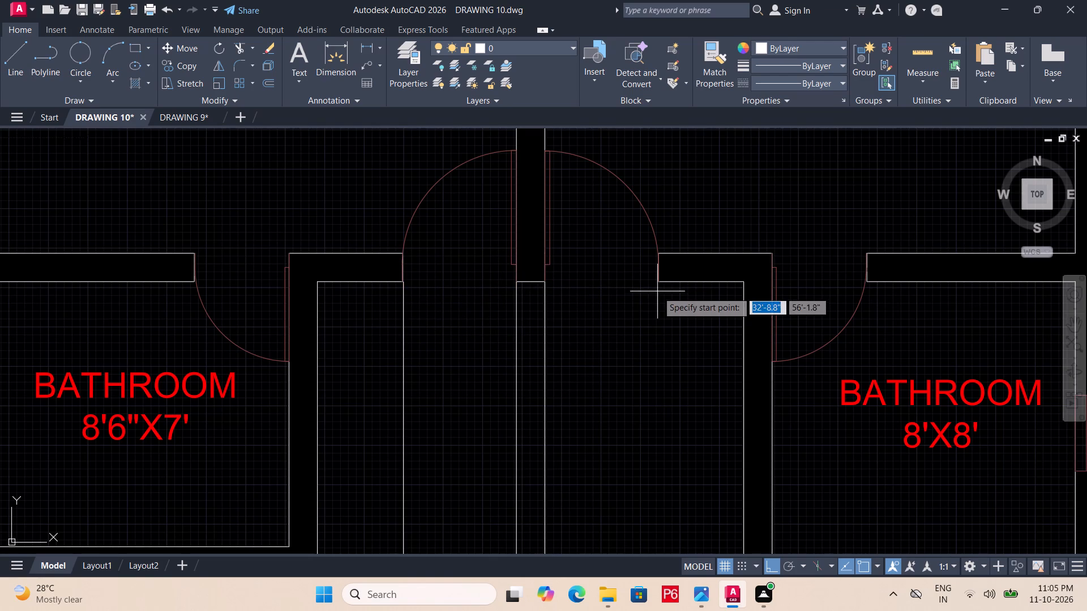
{"action": "left_click", "coordinate": [660, 287]}
{"action": "left_click_drag", "start_coordinate": [681, 397], "coordinate": [681, 391]}
Save the drawing.
{"action": "scroll", "coordinate": [613, 305], "scroll_direction": "down", "scroll_amount": 3}
{"action": "middle_click_drag", "start_coordinate": [580, 287], "coordinate": [516, 201]}
{"action": "key", "text": "ctrl+s"}
{"action": "key", "text": "ctrl+s"}
{"action": "key", "text": "ctrl+s"}
{"action": "key", "text": "ctrl+s"}
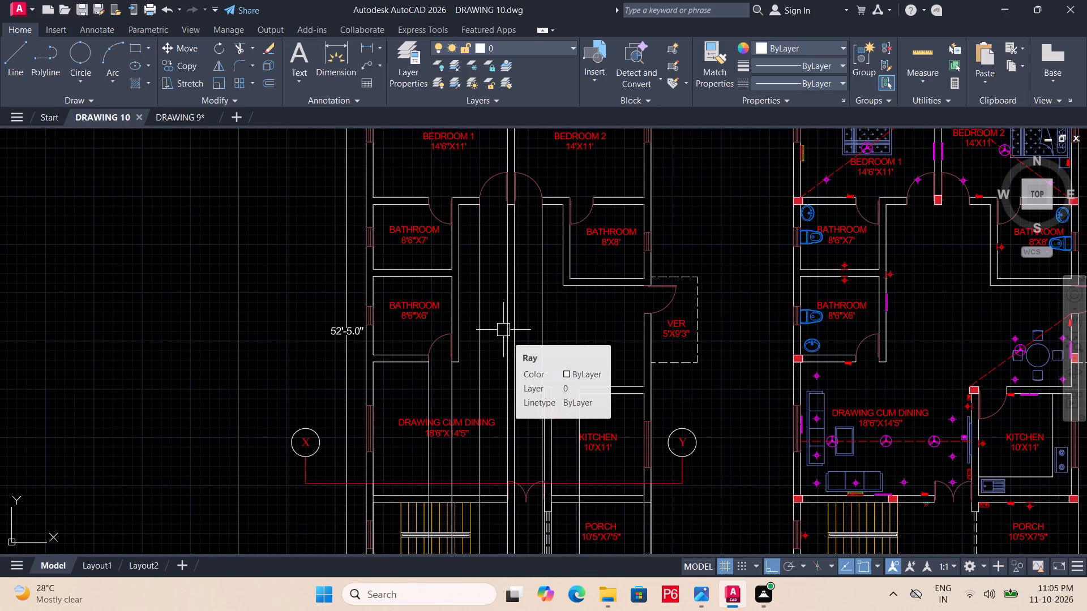
Move the X–Y section line with its circled end markers straight up so it cuts through the drawing room and kitchen windows.
{"action": "middle_click_drag", "start_coordinate": [513, 322], "coordinate": [500, 228]}
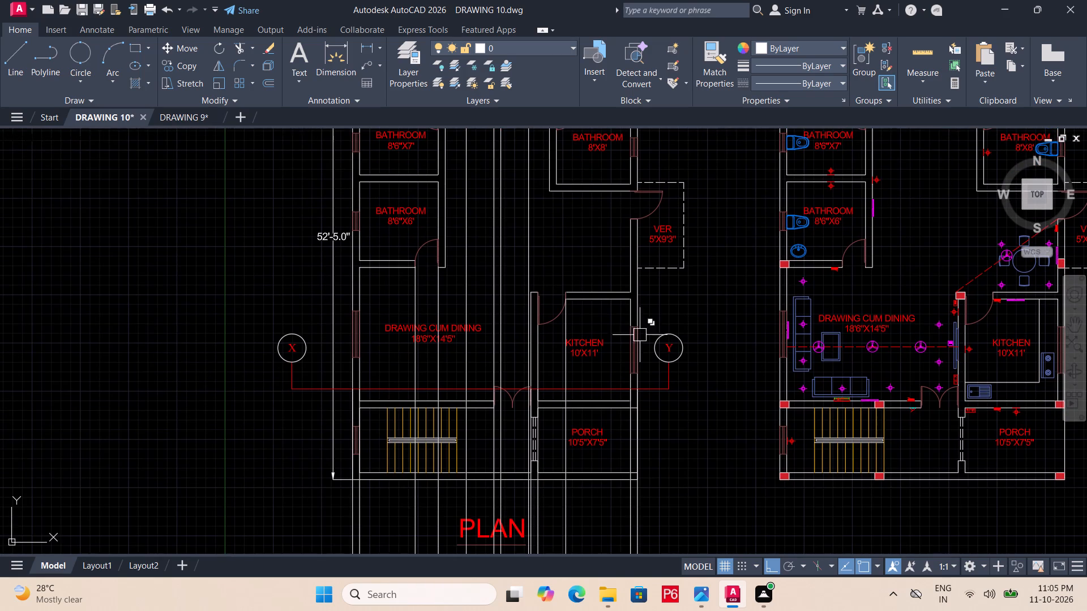
{"action": "key", "text": "Escape"}
{"action": "left_click", "coordinate": [670, 376]}
{"action": "left_click", "coordinate": [657, 388]}
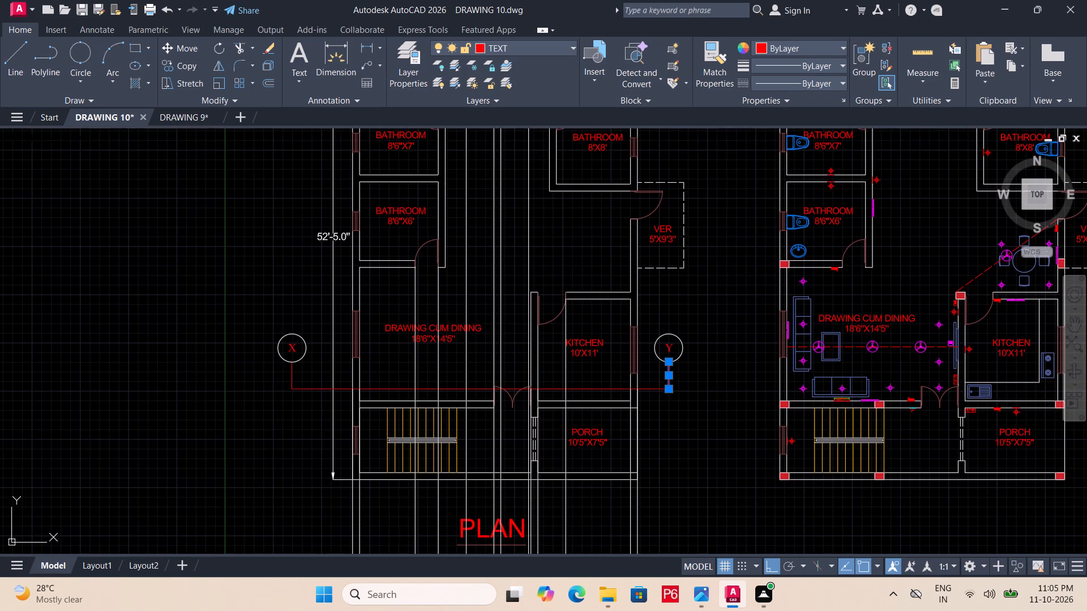
{"action": "double_click", "coordinate": [678, 346]}
{"action": "scroll", "coordinate": [673, 339], "scroll_direction": "up", "scroll_amount": 2}
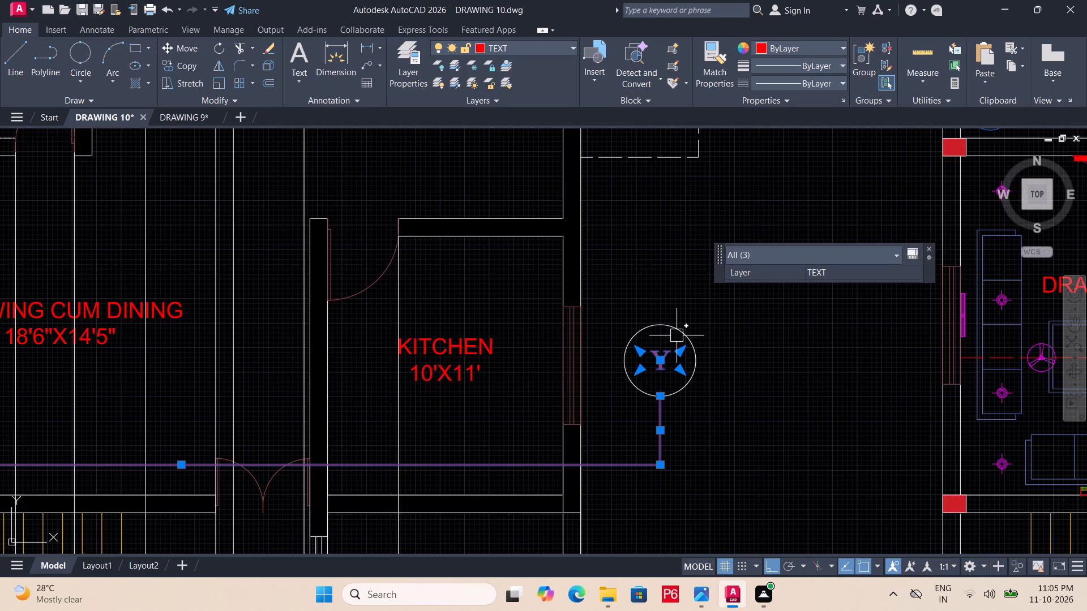
{"action": "left_click", "coordinate": [677, 335]}
{"action": "scroll", "coordinate": [641, 322], "scroll_direction": "down", "scroll_amount": 3}
{"action": "scroll", "coordinate": [416, 352], "scroll_direction": "up", "scroll_amount": 2}
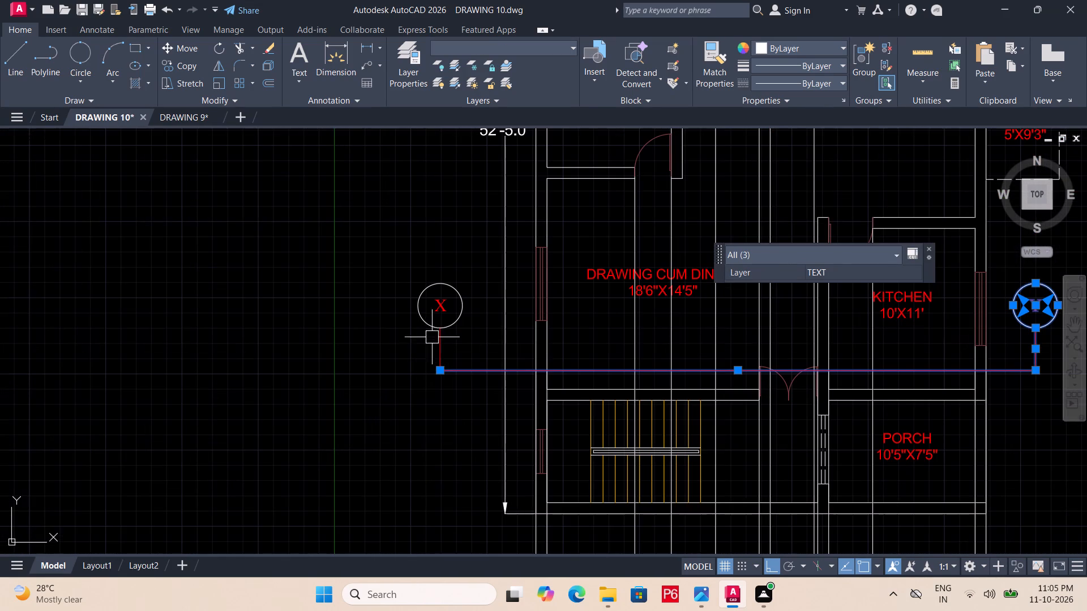
{"action": "left_click", "coordinate": [439, 341]}
{"action": "left_click", "coordinate": [457, 321]}
{"action": "scroll", "coordinate": [439, 299], "scroll_direction": "up", "scroll_amount": 2}
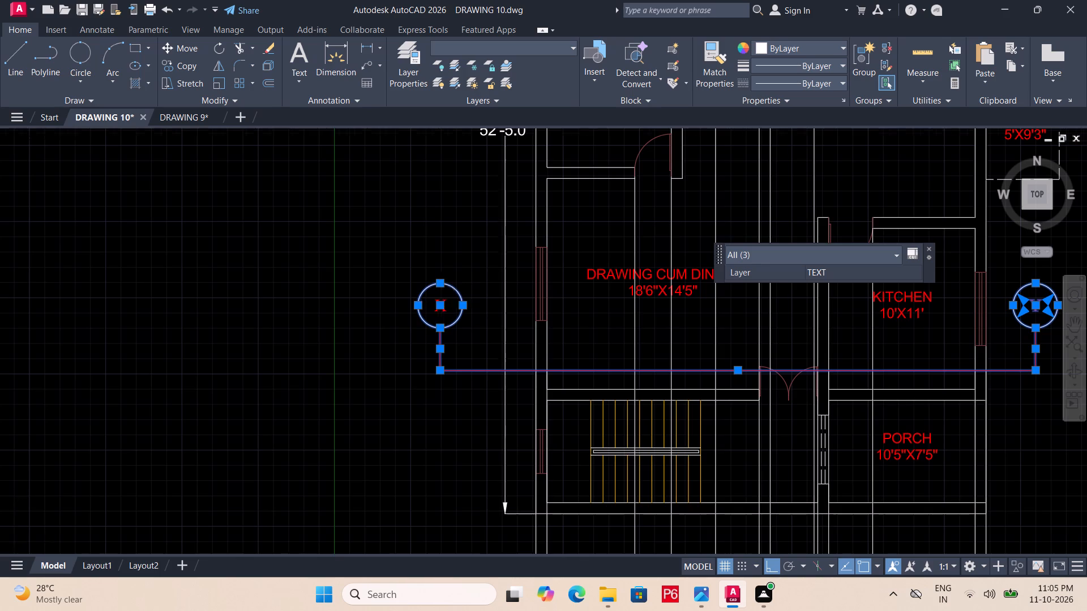
{"action": "scroll", "coordinate": [439, 299], "scroll_direction": "up", "scroll_amount": 1}
{"action": "left_click", "coordinate": [448, 313]}
{"action": "scroll", "coordinate": [416, 314], "scroll_direction": "down", "scroll_amount": 5}
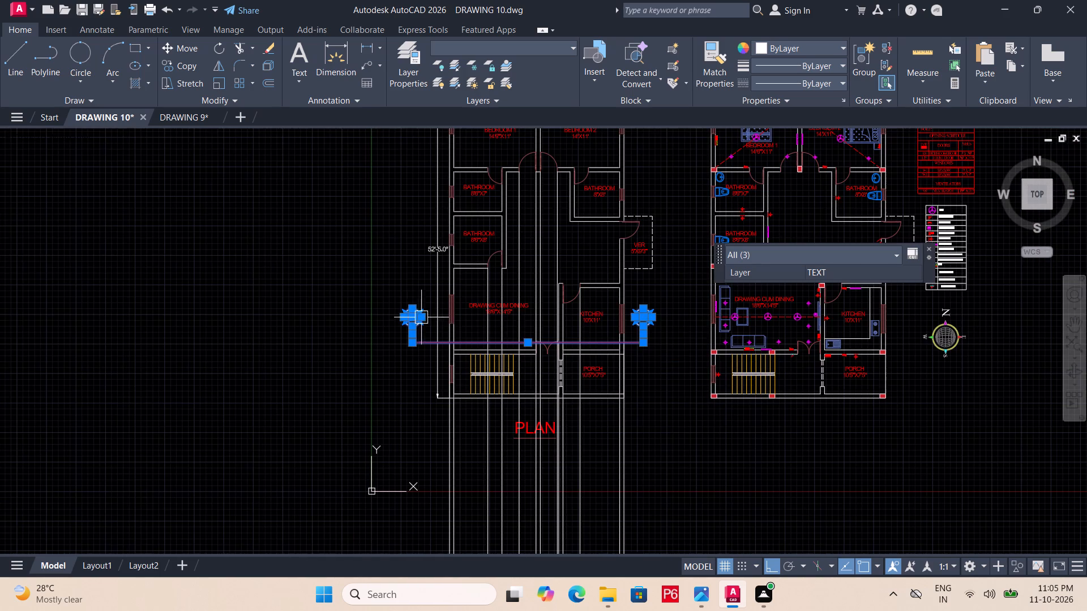
{"action": "scroll", "coordinate": [530, 355], "scroll_direction": "up", "scroll_amount": 3}
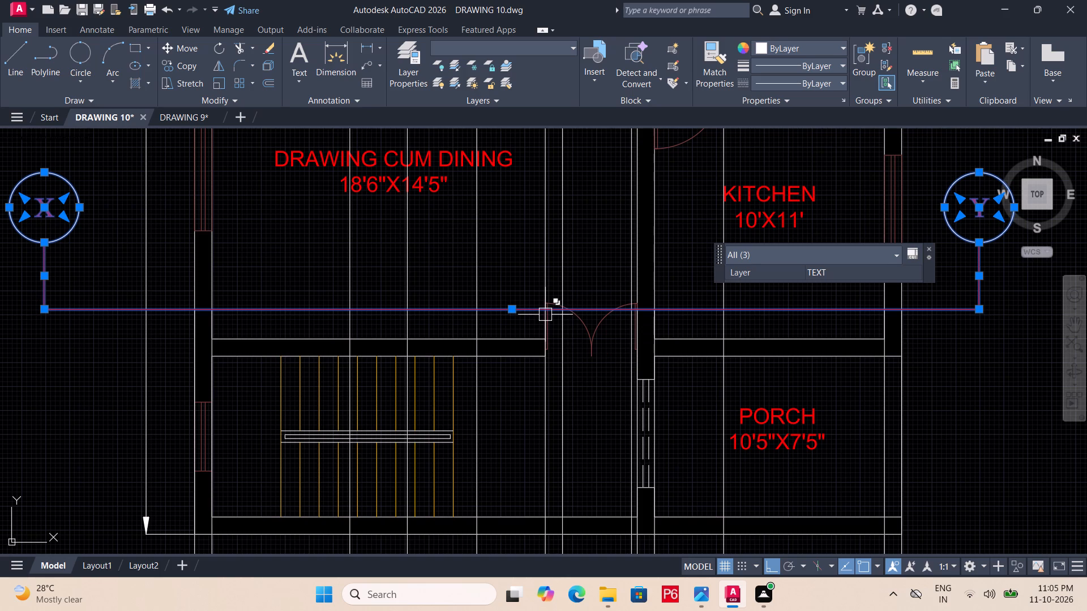
{"action": "type", "text": "M"}
{"action": "key", "text": "space"}
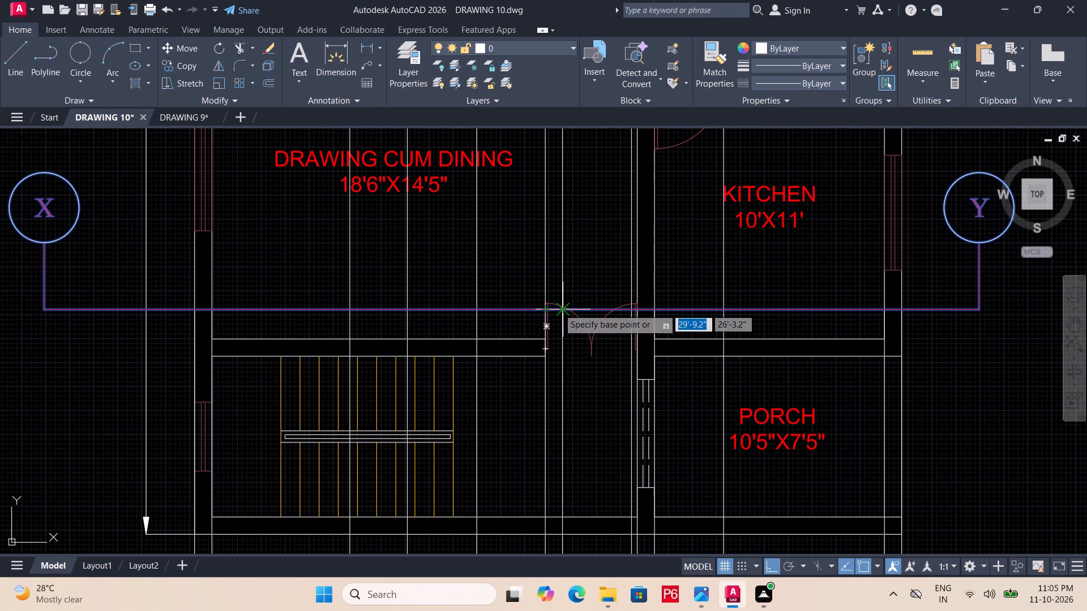
{"action": "left_click", "coordinate": [558, 308]}
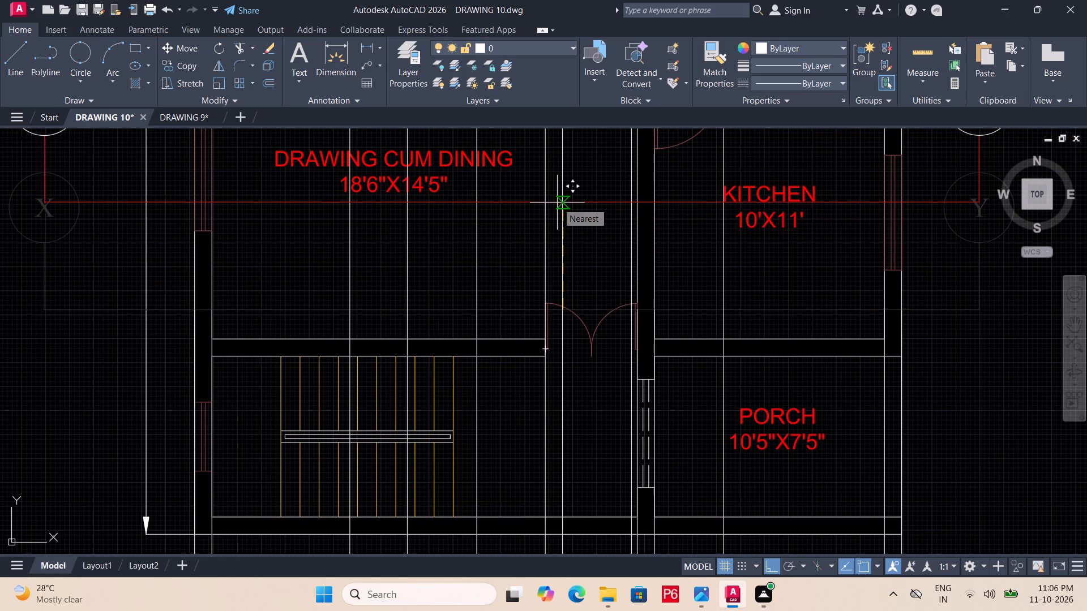
{"action": "left_click", "coordinate": [557, 203]}
Save the drawing with the relocated section line.
{"action": "scroll", "coordinate": [584, 272], "scroll_direction": "down", "scroll_amount": 1}
{"action": "middle_click_drag", "start_coordinate": [584, 273], "coordinate": [590, 309]}
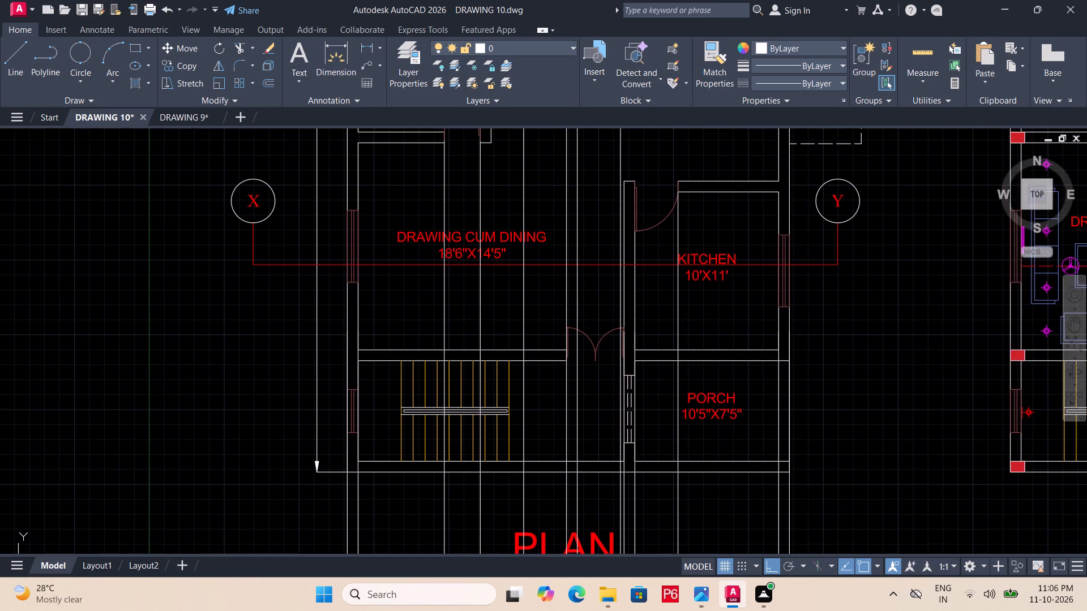
{"action": "key", "text": "ctrl+s"}
{"action": "key", "text": "ctrl+s"}
{"action": "key", "text": "ctrl+s"}
{"action": "key", "text": "ctrl+s"}
{"action": "key", "text": "ctrl+s"}
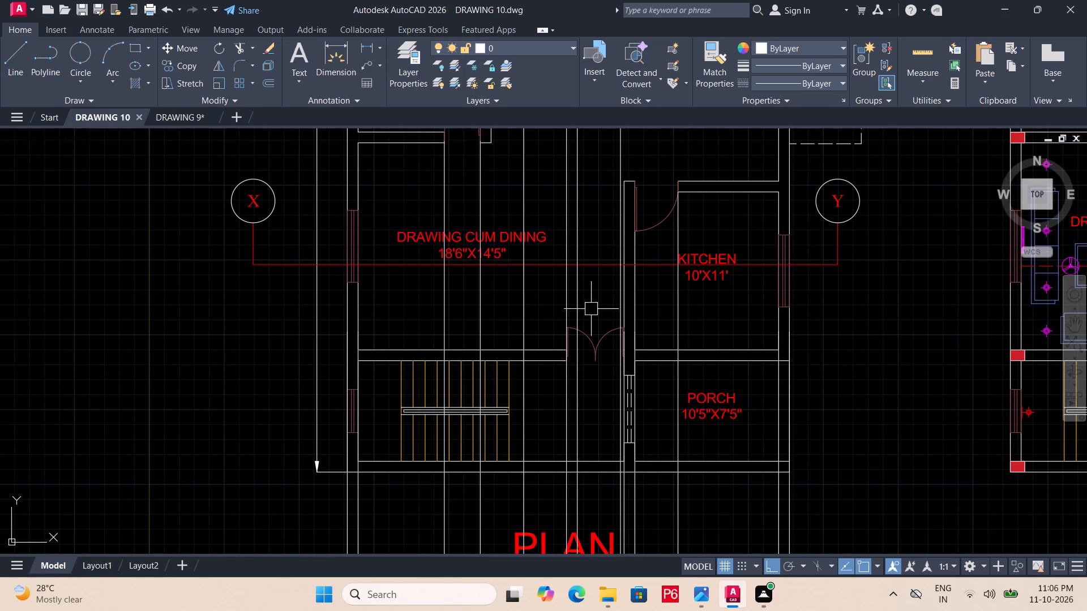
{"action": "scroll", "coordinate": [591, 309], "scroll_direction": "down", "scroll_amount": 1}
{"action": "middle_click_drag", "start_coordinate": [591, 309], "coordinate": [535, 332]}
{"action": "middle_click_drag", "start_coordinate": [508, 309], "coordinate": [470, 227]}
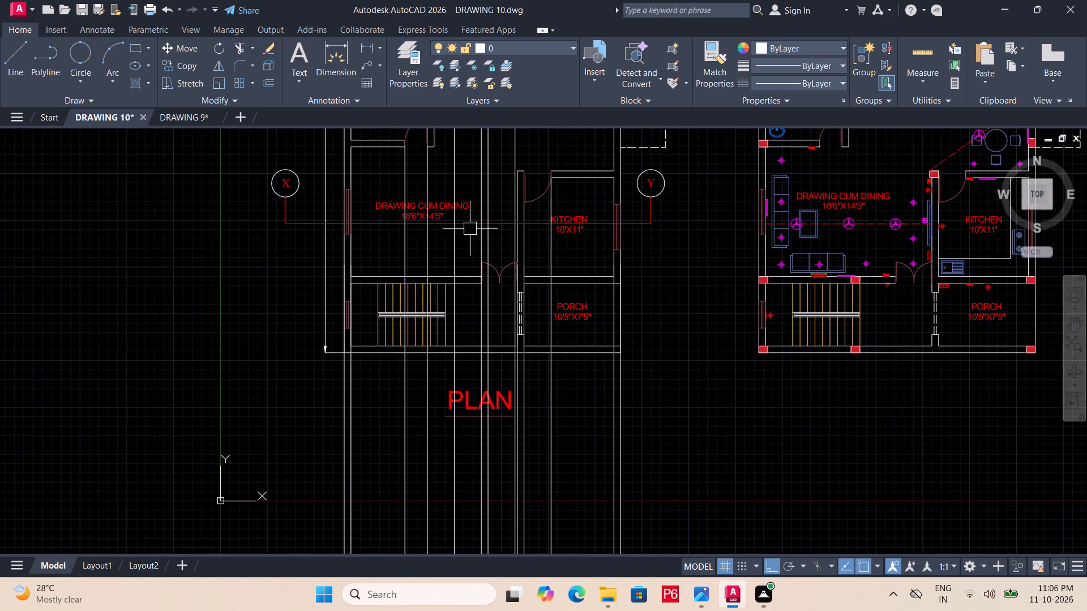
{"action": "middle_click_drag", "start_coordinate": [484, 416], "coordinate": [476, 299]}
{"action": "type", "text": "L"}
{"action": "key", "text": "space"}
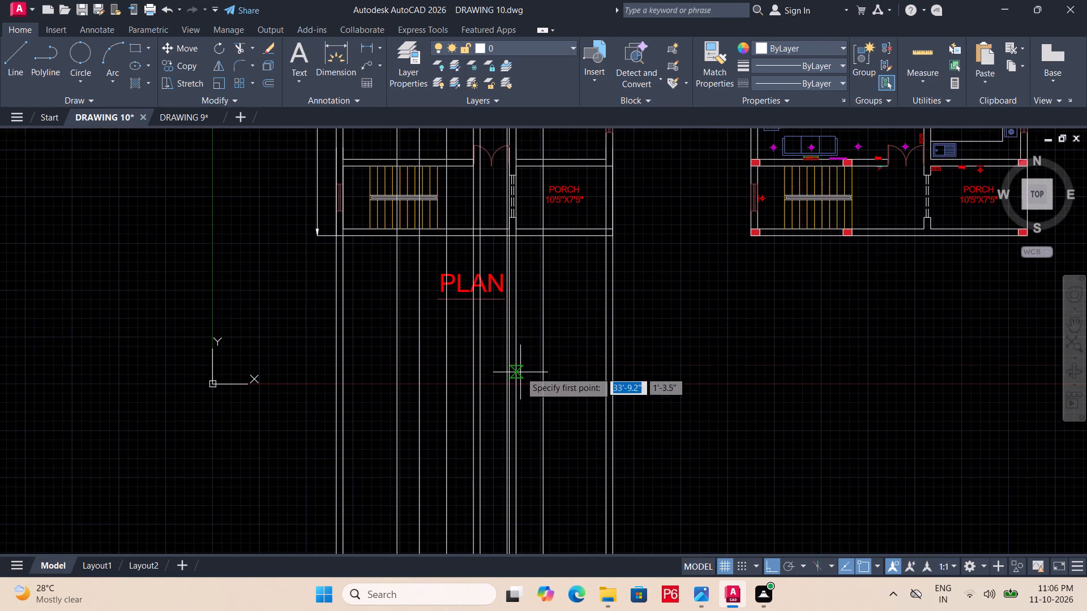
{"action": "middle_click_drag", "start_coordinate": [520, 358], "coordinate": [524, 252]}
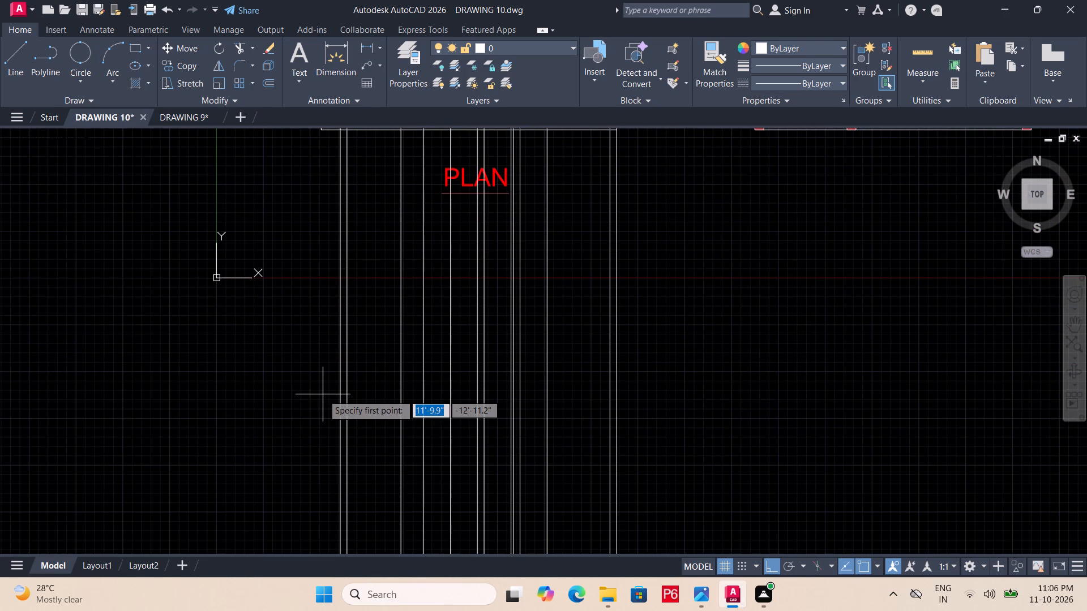
Save the drawing.
{"action": "key", "text": "ctrl+s"}
{"action": "key", "text": "ctrl+s"}
{"action": "key", "text": "ctrl+s"}
{"action": "key", "text": "ctrl+s"}
{"action": "key", "text": "ctrl+s"}
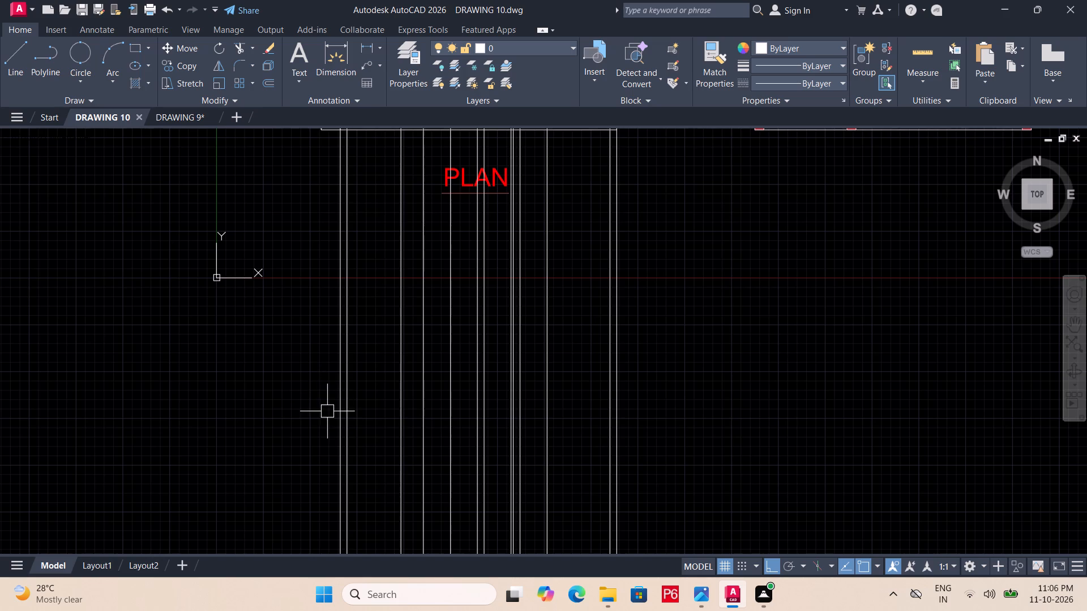
Put all the vertical projection rays below the plan on the TEXT layer.
{"action": "left_click", "coordinate": [529, 47]}
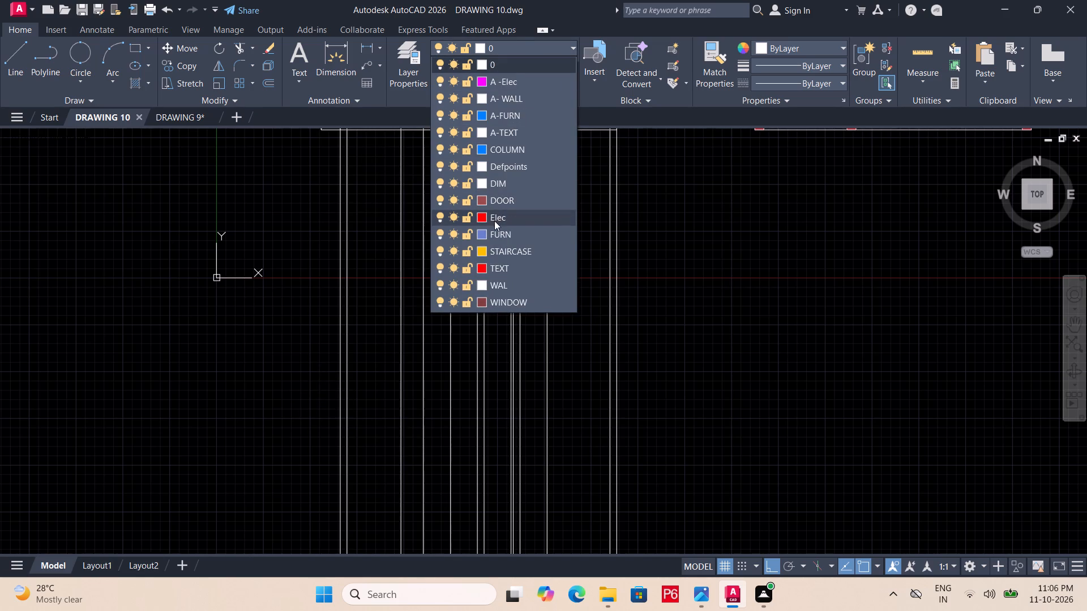
{"action": "key", "text": "Escape"}
{"action": "left_click", "coordinate": [709, 309]}
{"action": "left_click", "coordinate": [131, 424]}
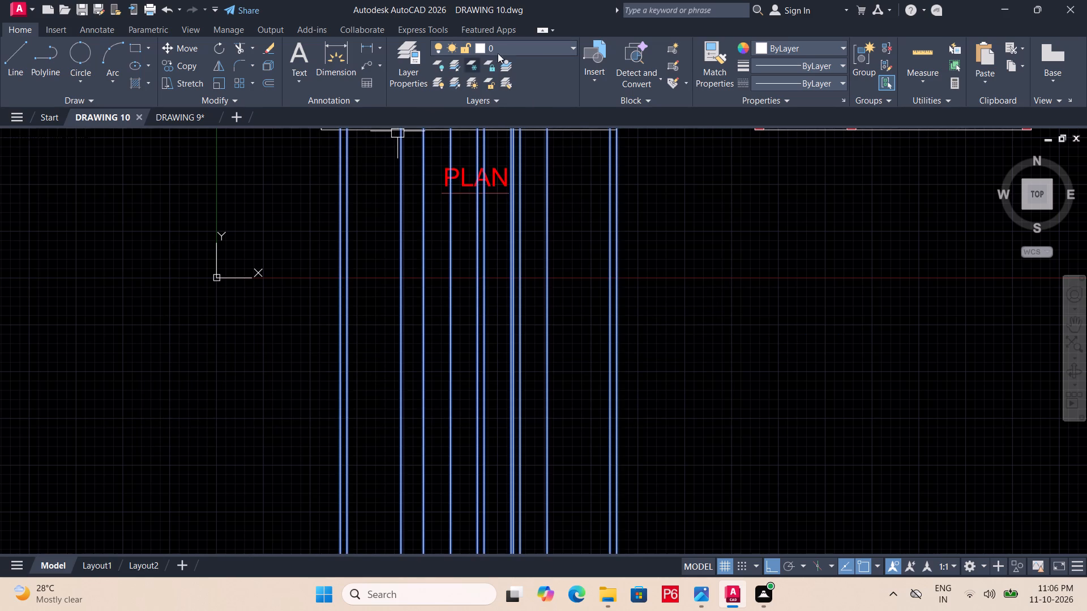
{"action": "left_click", "coordinate": [510, 47]}
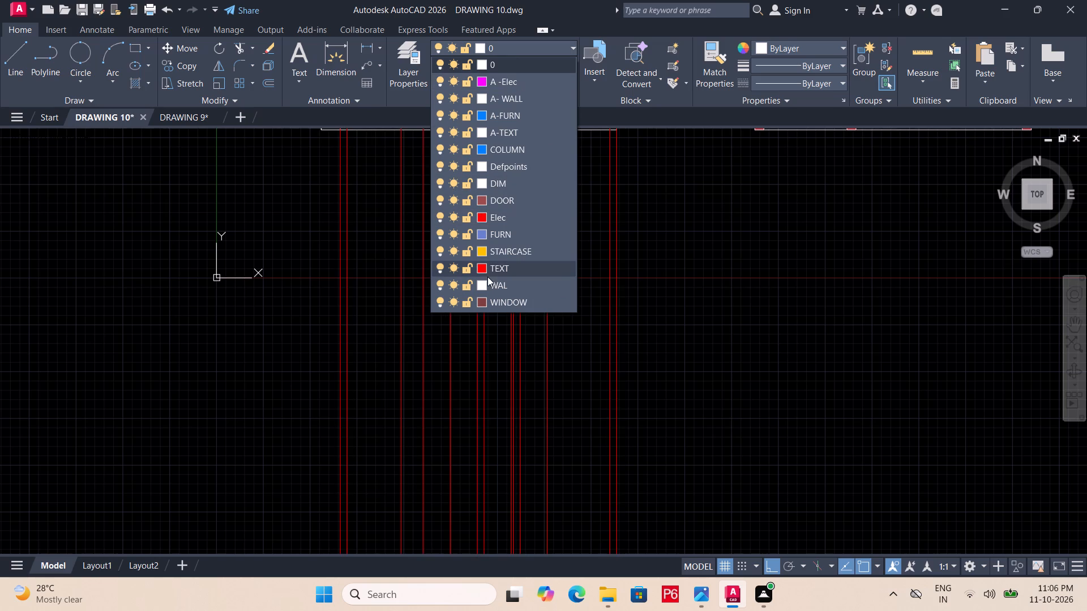
{"action": "left_click", "coordinate": [477, 266]}
{"action": "key", "text": "Escape"}
Draw a horizontal base line below the PLAN title, crossing all the projection rays and extending past both outer ones.
{"action": "middle_click_drag", "start_coordinate": [323, 303], "coordinate": [298, 285]}
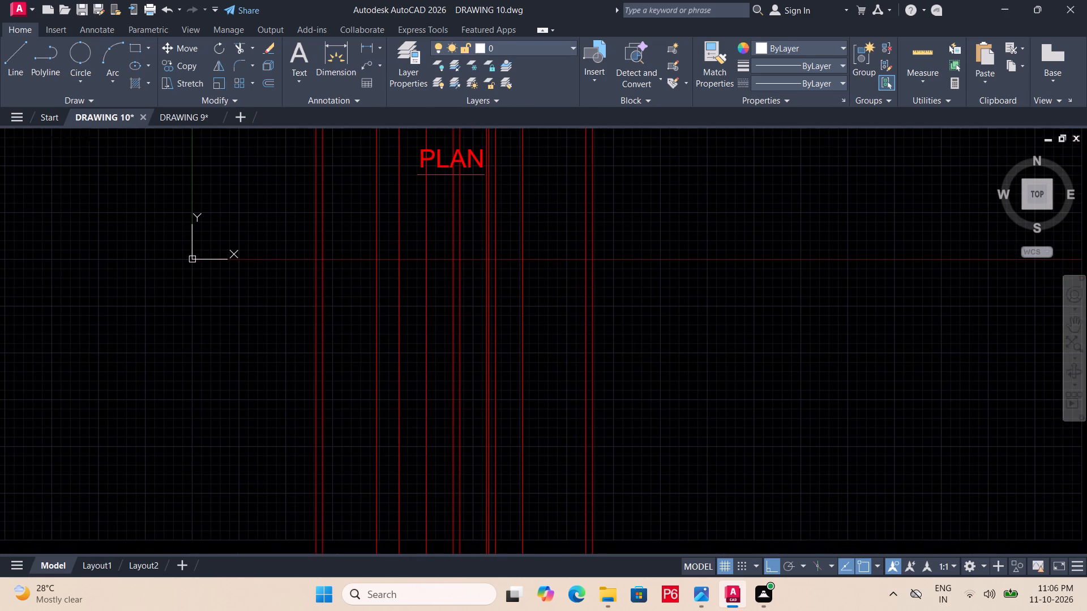
{"action": "key", "text": "l"}
{"action": "key", "text": "space"}
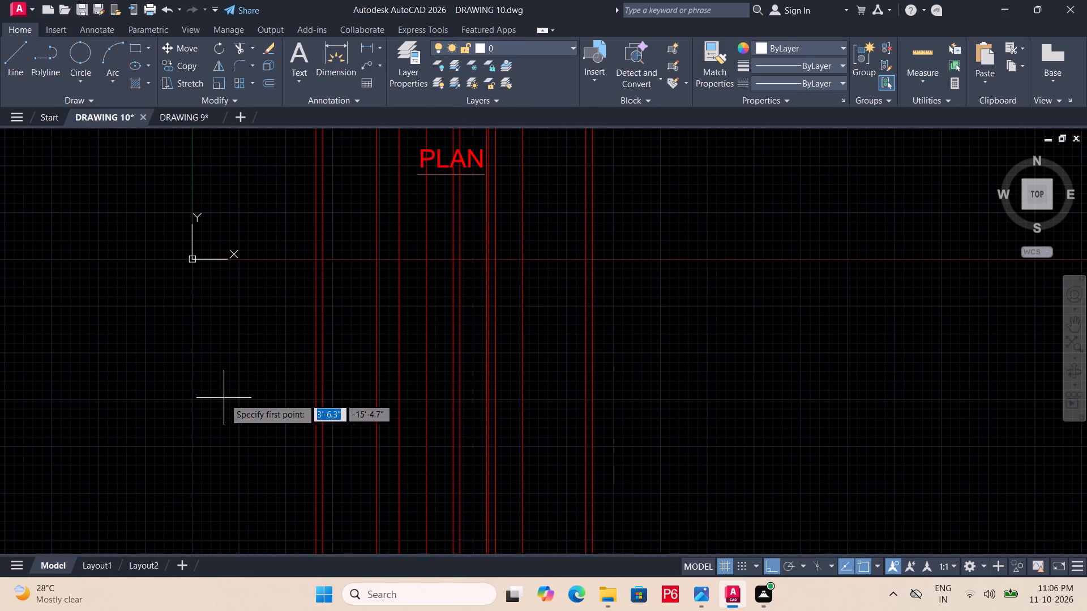
{"action": "left_click", "coordinate": [276, 414]}
{"action": "left_click_drag", "start_coordinate": [276, 414], "coordinate": [286, 414]}
{"action": "double_click", "coordinate": [660, 421]}
{"action": "key", "text": "Escape"}
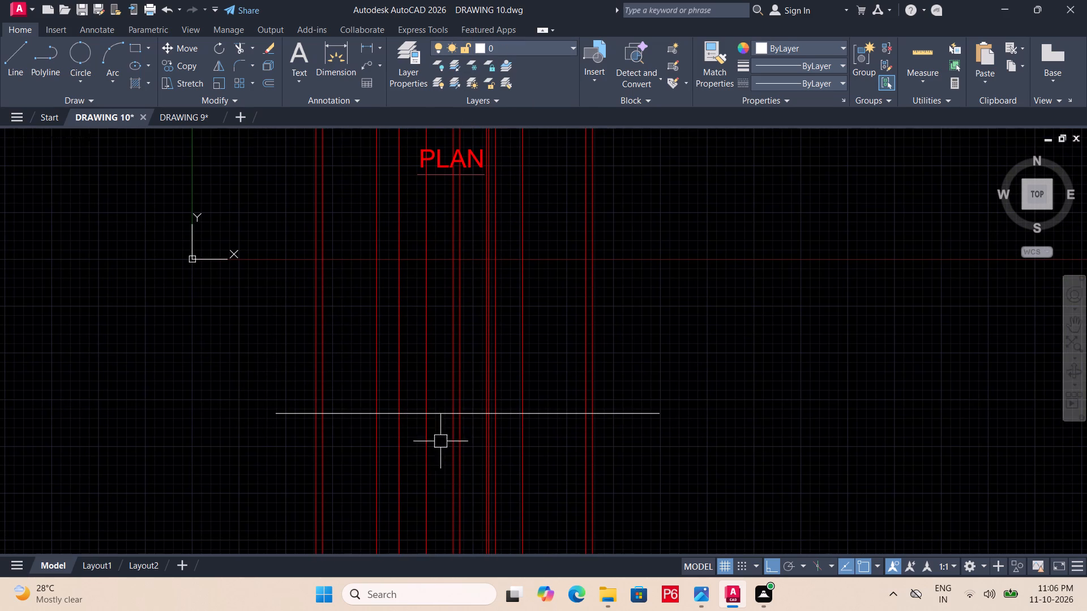
Offset the horizontal base line 2' upward.
{"action": "scroll", "coordinate": [429, 455], "scroll_direction": "up", "scroll_amount": 1}
{"action": "key", "text": "o"}
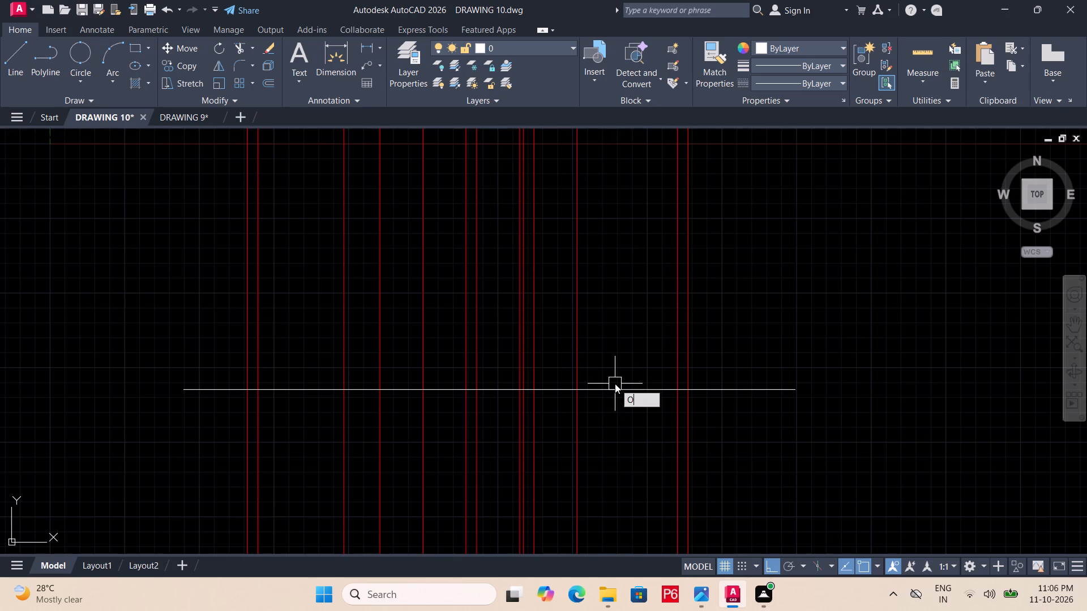
{"action": "key", "text": "Return"}
{"action": "type", "text": "2'"}
{"action": "key", "text": "Return"}
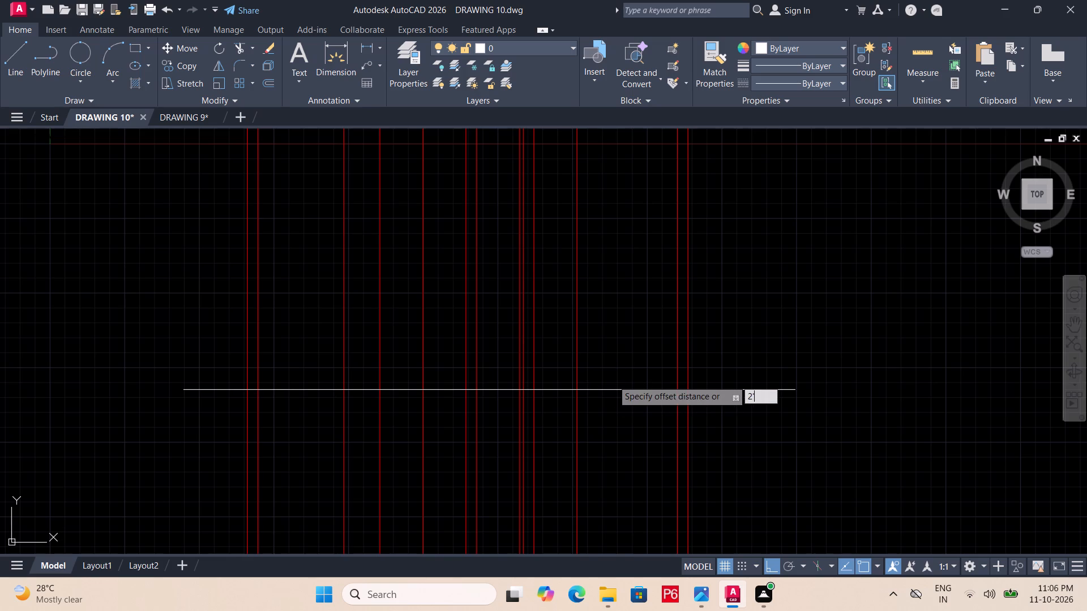
{"action": "left_click", "coordinate": [618, 386]}
{"action": "left_click", "coordinate": [622, 338]}
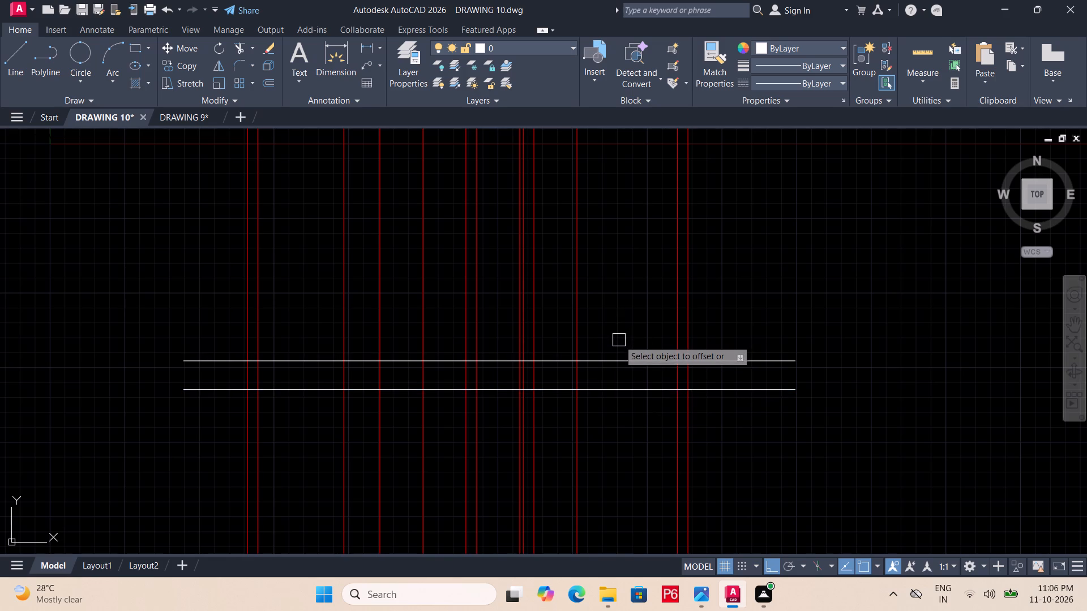
Save the drawing.
{"action": "key", "text": "ctrl+s"}
{"action": "key", "text": "ctrl+s"}
Replace the upper horizontal line with a new one offset 1'6" above the base line.
{"action": "left_click", "coordinate": [622, 362]}
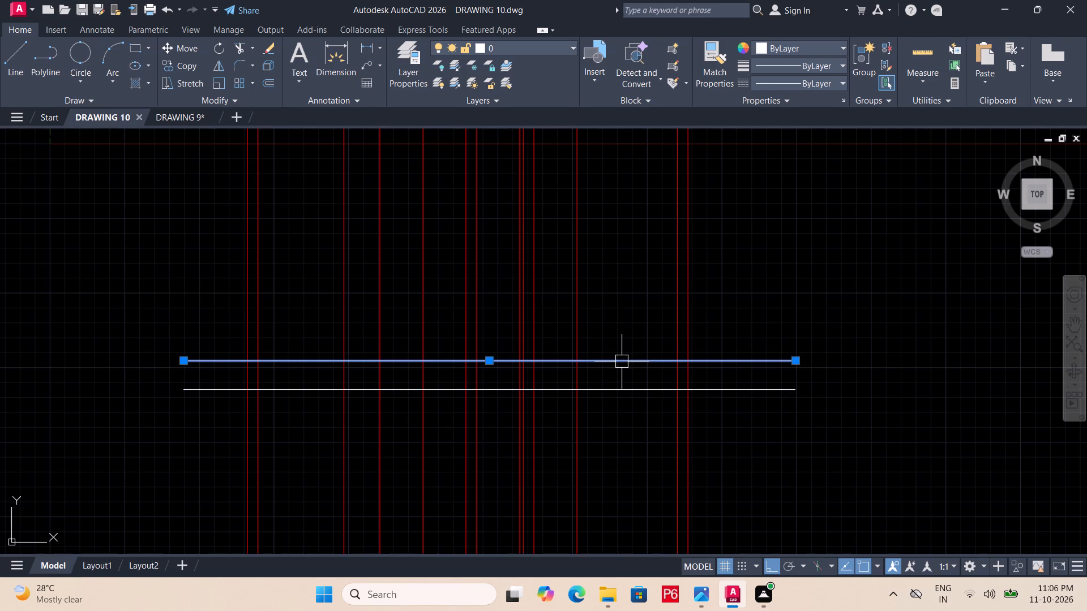
{"action": "key", "text": "Delete"}
{"action": "key", "text": "o"}
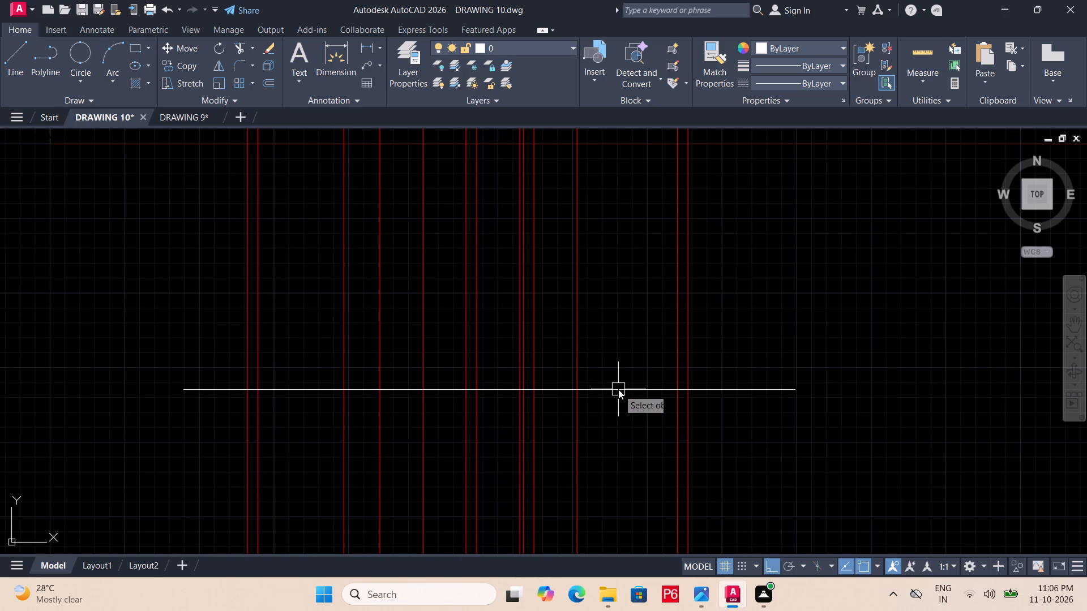
{"action": "key", "text": "Return"}
{"action": "type", "text": "1'6"}
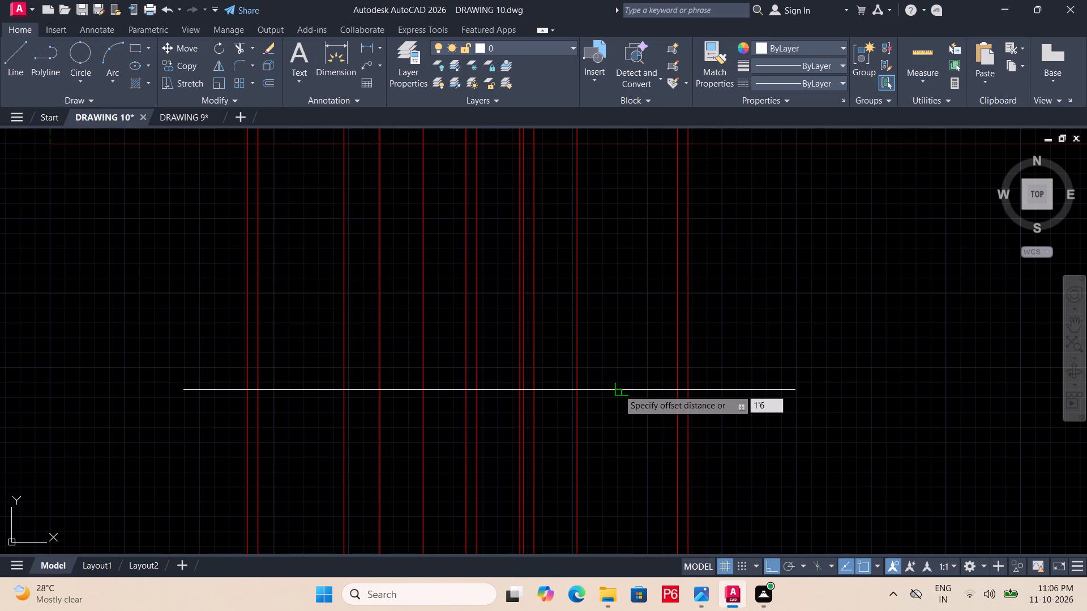
{"action": "key", "text": "shift+quotedbl"}
{"action": "key", "text": "Return"}
{"action": "left_click", "coordinate": [618, 389]}
{"action": "double_click", "coordinate": [620, 359]}
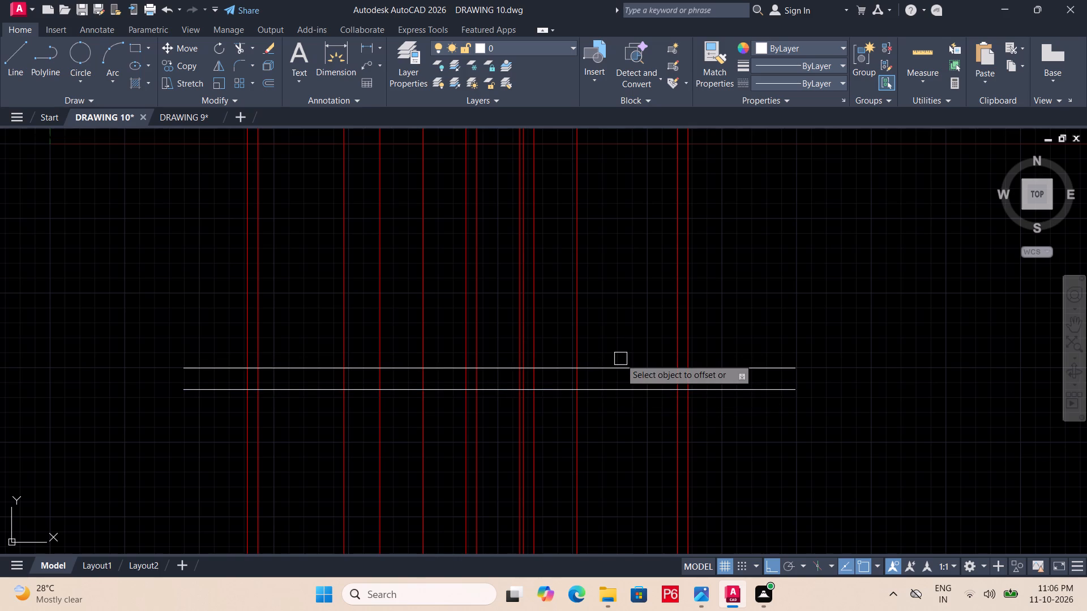
Save the drawing.
{"action": "key", "text": "ctrl+s"}
{"action": "key", "text": "ctrl+s"}
{"action": "key", "text": "ctrl+s"}
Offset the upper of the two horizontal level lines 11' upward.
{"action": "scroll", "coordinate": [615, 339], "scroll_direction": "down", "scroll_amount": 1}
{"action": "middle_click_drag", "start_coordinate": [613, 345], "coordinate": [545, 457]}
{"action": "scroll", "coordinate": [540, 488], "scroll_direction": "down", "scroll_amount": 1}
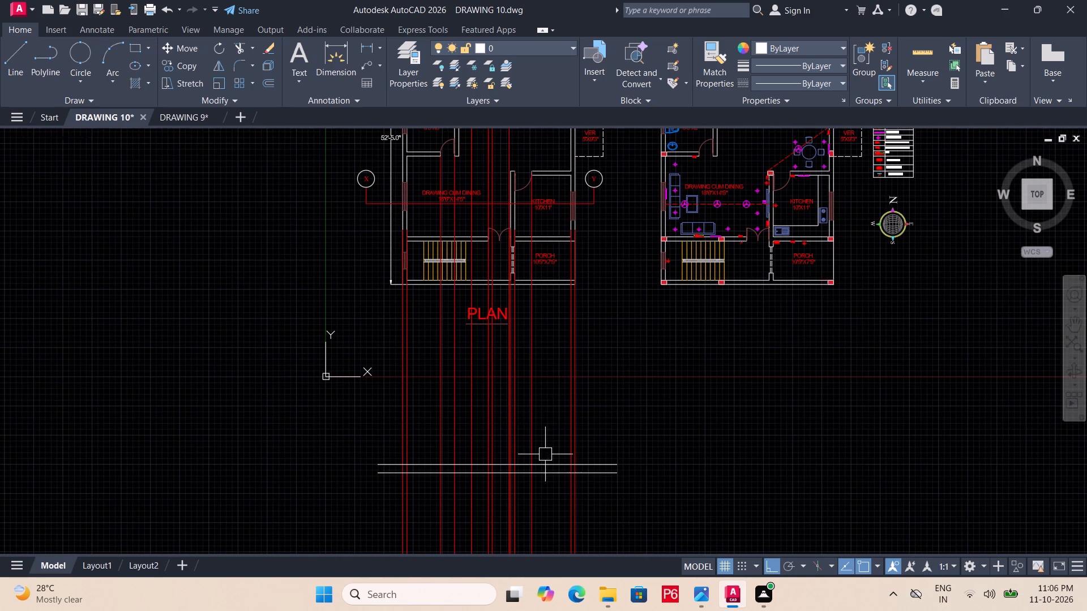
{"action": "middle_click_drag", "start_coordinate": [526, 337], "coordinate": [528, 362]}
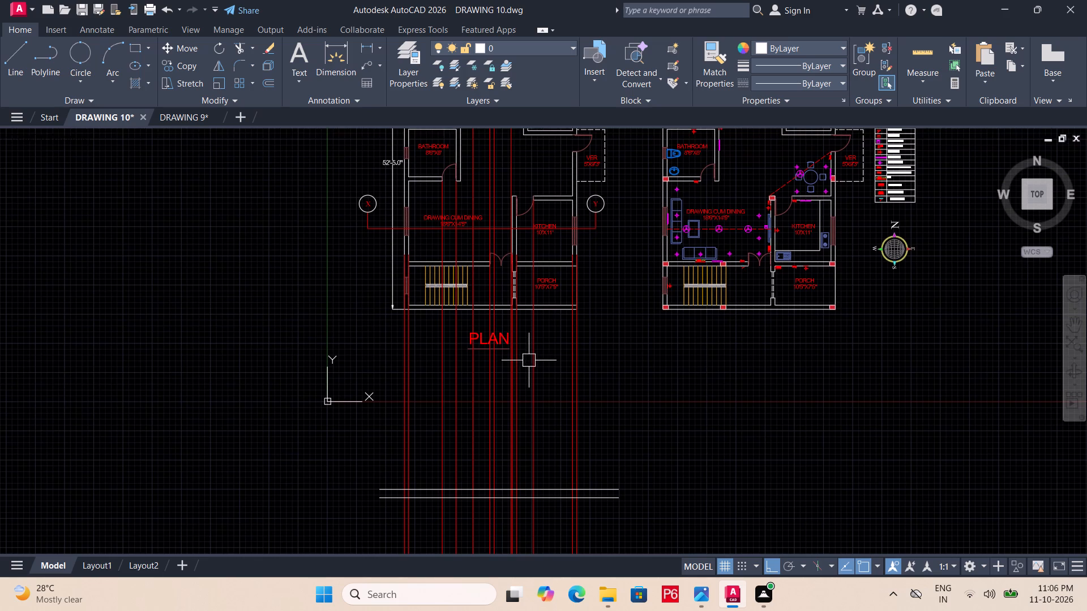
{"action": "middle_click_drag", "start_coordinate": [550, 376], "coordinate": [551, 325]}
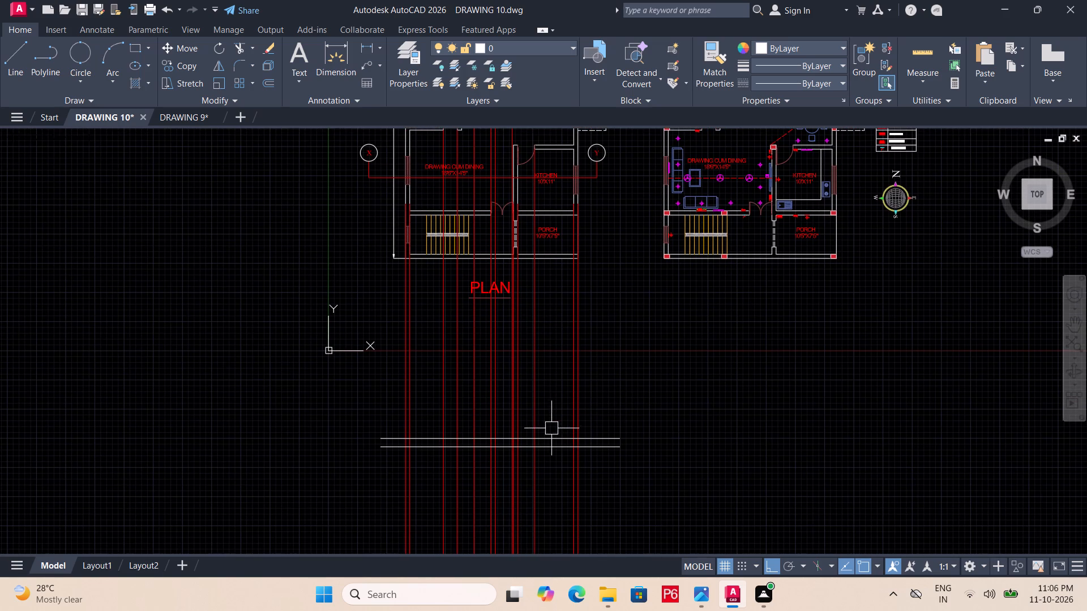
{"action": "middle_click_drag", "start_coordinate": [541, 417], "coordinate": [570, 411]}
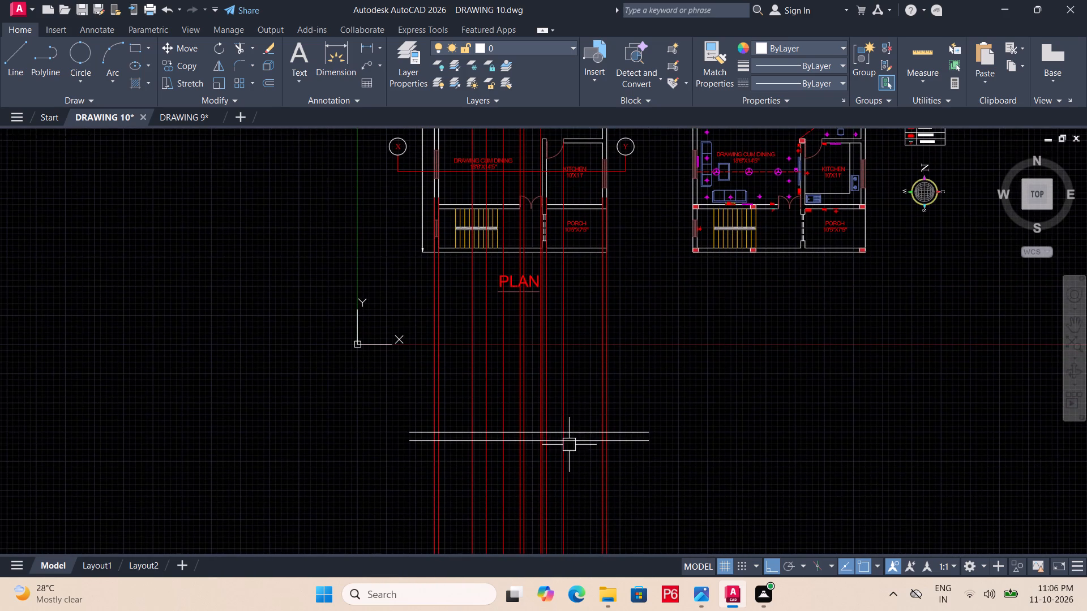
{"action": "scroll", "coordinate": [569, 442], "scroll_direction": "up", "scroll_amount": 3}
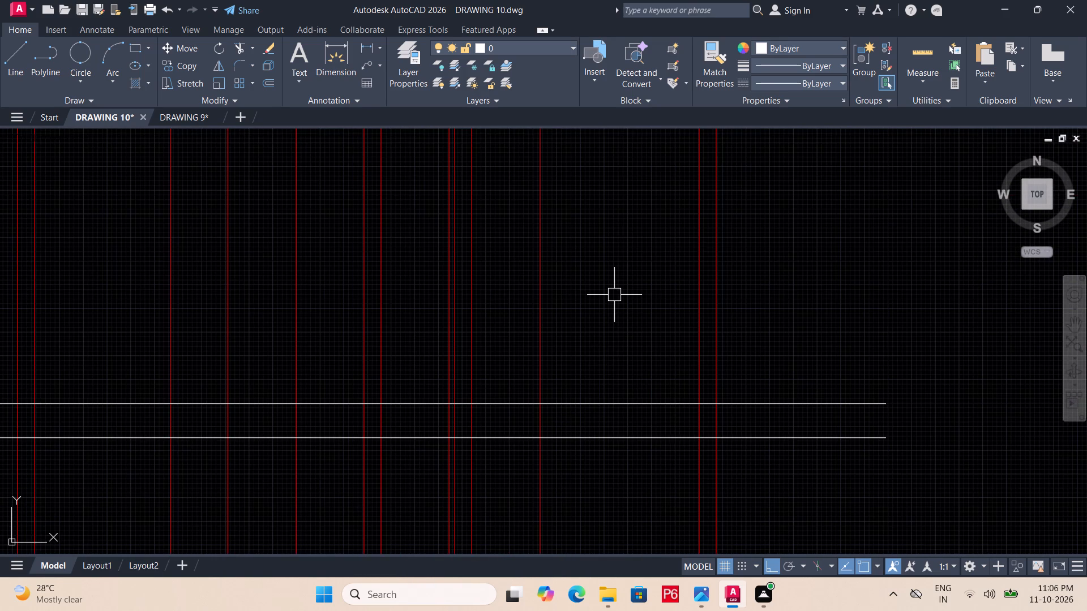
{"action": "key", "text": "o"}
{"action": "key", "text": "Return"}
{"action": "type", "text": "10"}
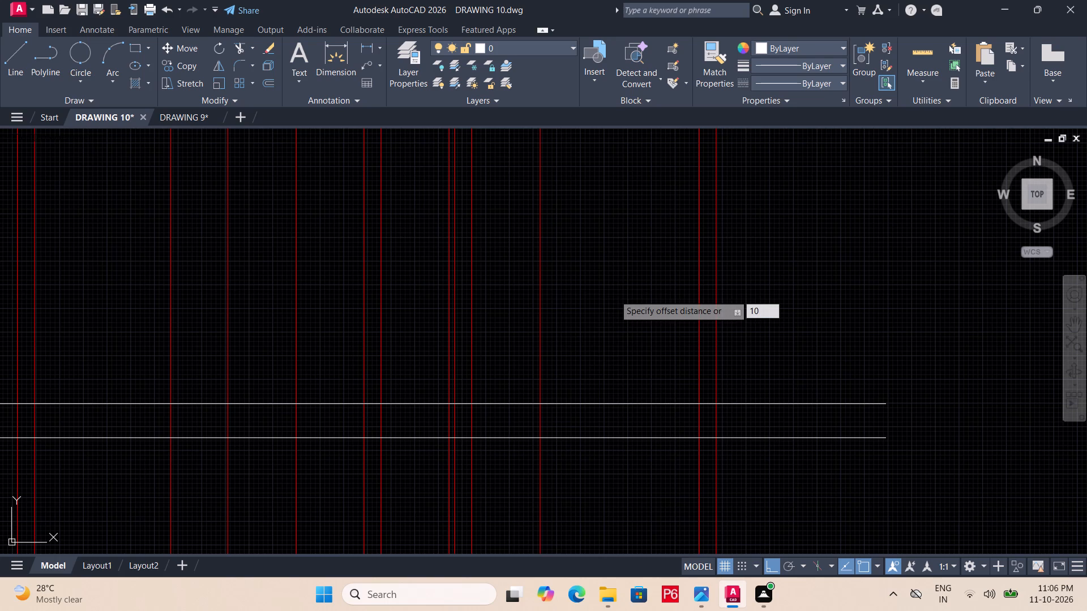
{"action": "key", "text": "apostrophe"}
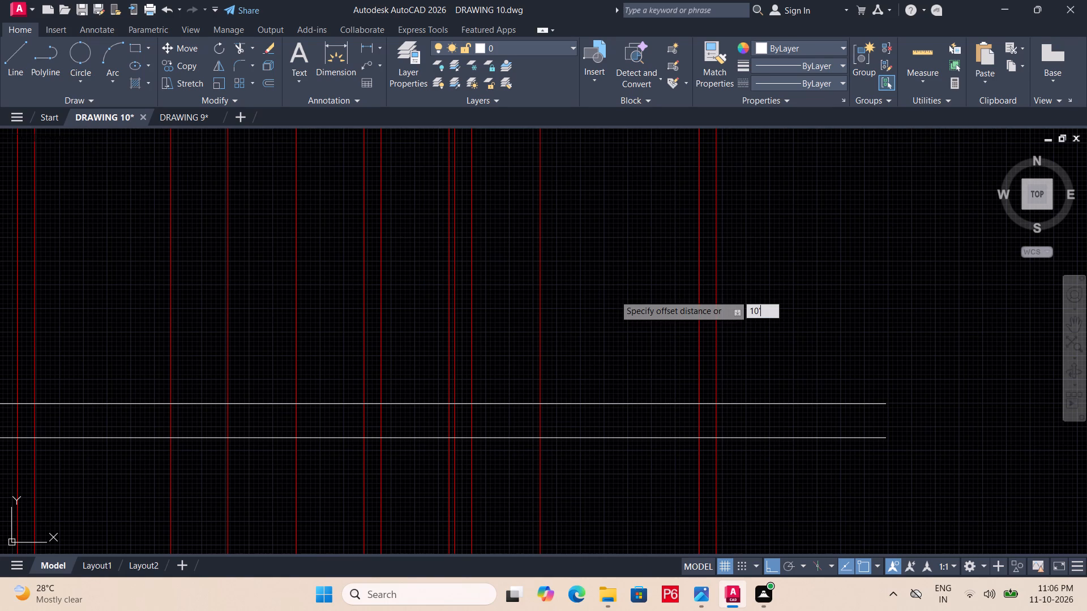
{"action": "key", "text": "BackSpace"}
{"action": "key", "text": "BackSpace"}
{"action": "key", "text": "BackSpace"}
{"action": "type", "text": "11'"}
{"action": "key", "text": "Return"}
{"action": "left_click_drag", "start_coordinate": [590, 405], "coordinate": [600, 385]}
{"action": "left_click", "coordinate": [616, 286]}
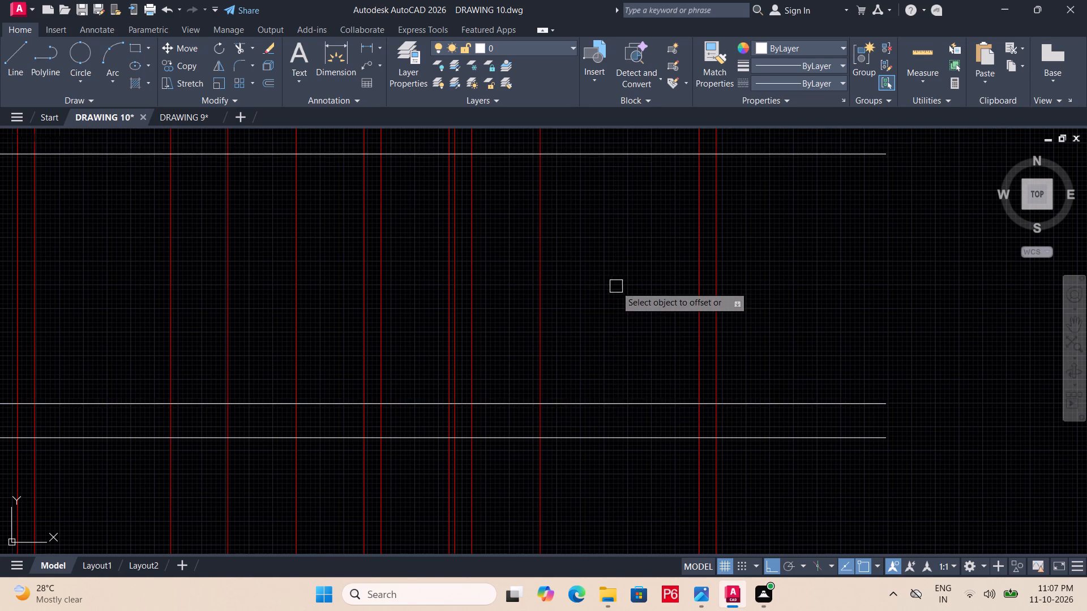
Save the drawing.
{"action": "scroll", "coordinate": [623, 301], "scroll_direction": "down", "scroll_amount": 1}
{"action": "middle_click_drag", "start_coordinate": [623, 302], "coordinate": [633, 351]}
{"action": "key", "text": "ctrl+s"}
{"action": "key", "text": "ctrl+s"}
{"action": "key", "text": "ctrl+s"}
{"action": "key", "text": "ctrl+s"}
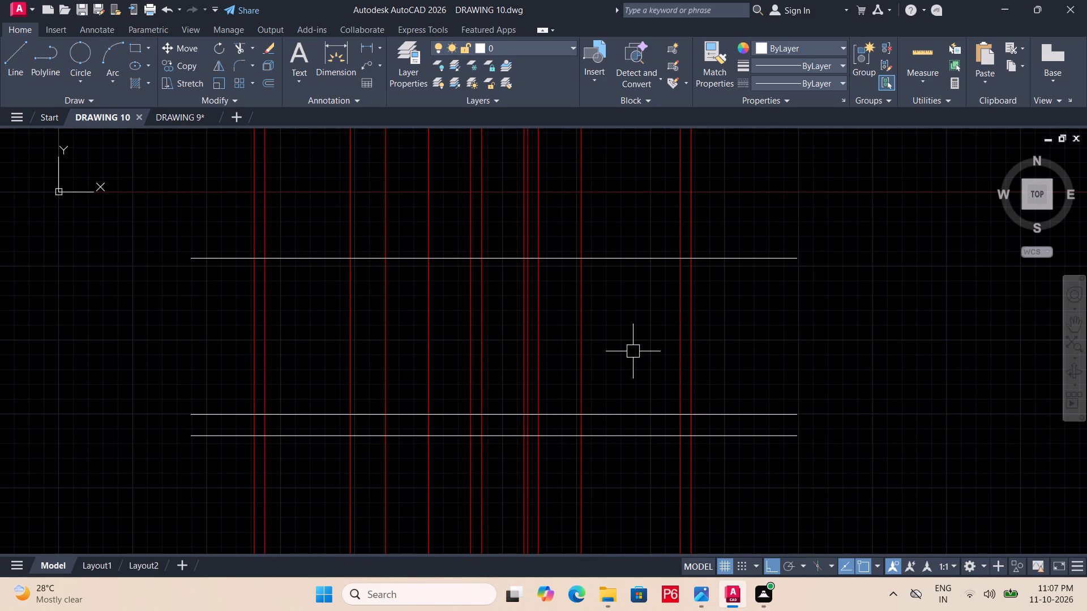
{"action": "key", "text": "ctrl+s"}
{"action": "key", "text": "ctrl+s"}
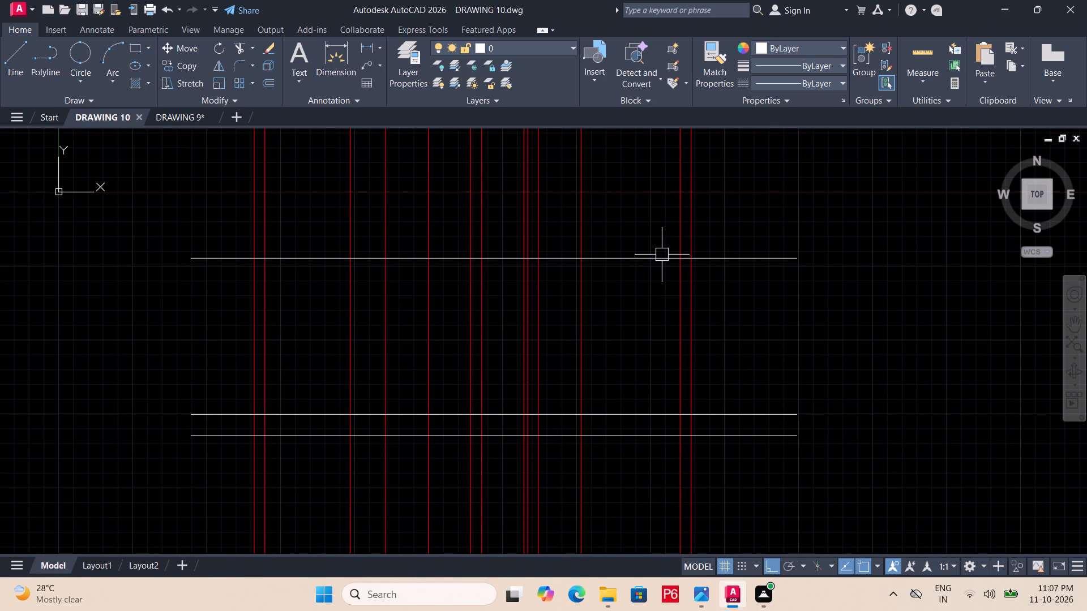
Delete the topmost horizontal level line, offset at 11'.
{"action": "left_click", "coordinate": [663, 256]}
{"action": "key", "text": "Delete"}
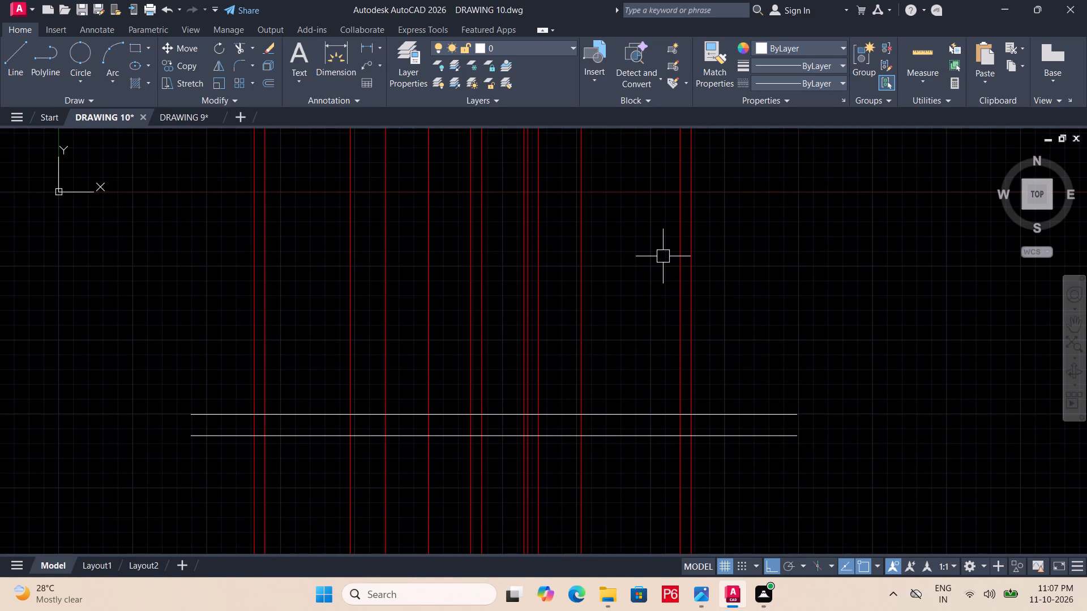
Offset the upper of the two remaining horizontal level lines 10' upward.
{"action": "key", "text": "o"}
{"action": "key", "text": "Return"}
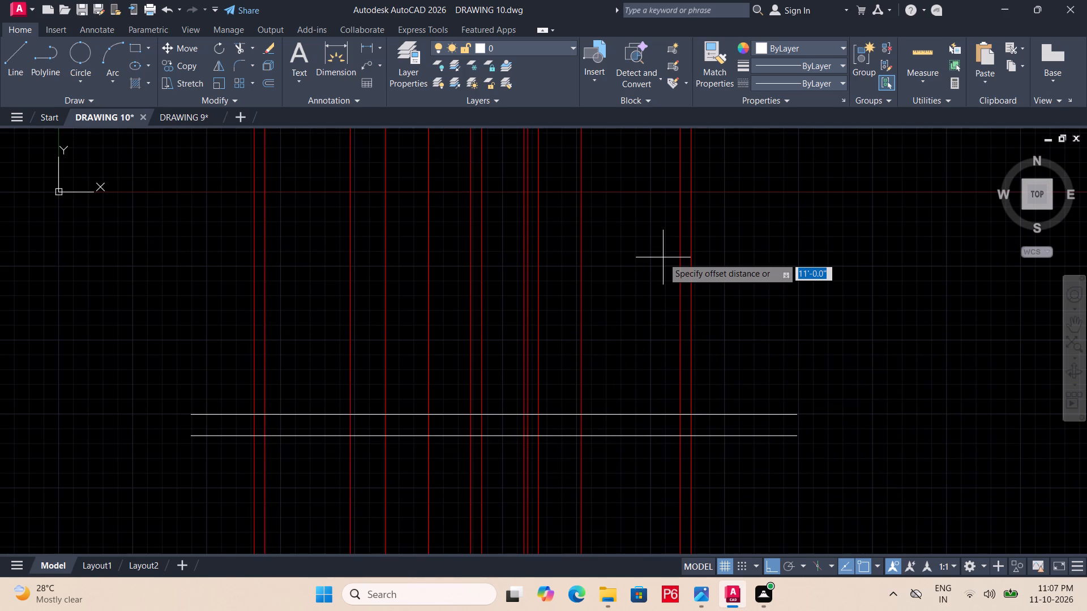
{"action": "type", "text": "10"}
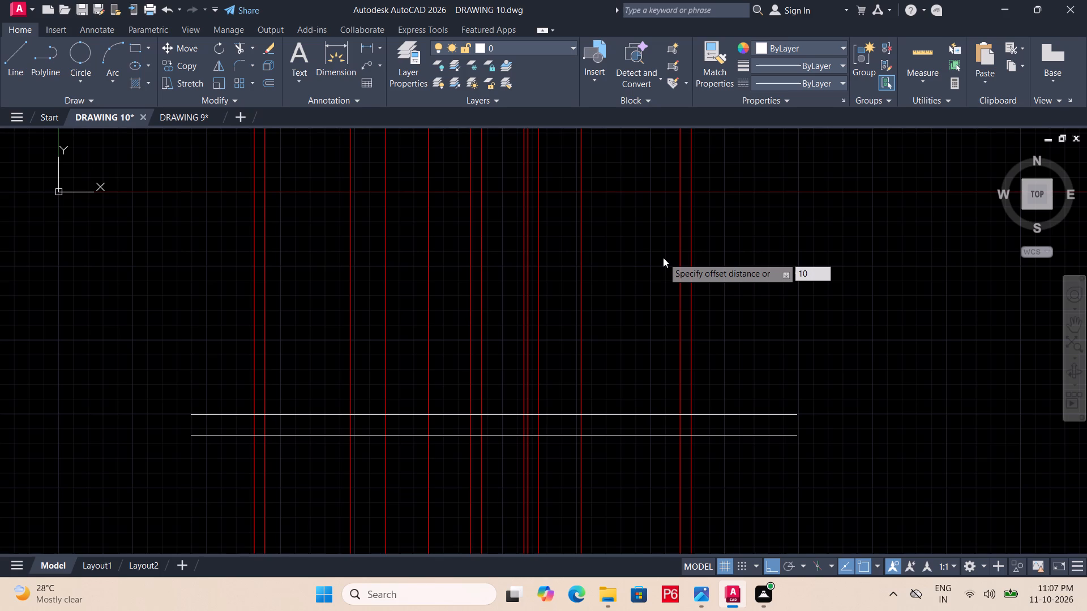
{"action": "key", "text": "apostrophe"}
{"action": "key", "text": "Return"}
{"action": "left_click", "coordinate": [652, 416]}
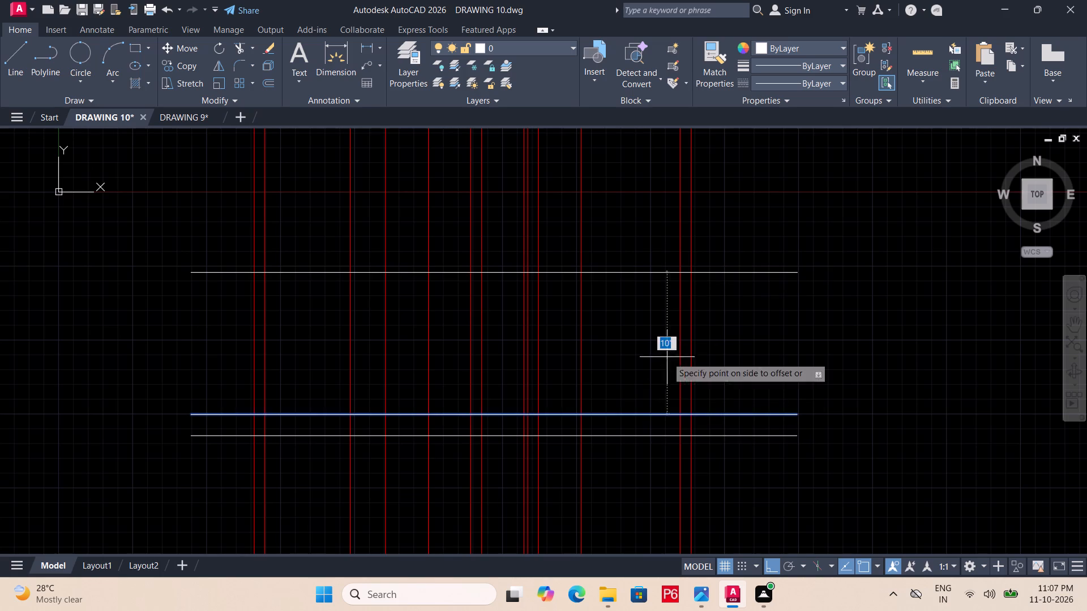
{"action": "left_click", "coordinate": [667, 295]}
Save the drawing.
{"action": "key", "text": "ctrl+s"}
{"action": "key", "text": "ctrl+s"}
{"action": "key", "text": "ctrl+s"}
{"action": "key", "text": "ctrl+s"}
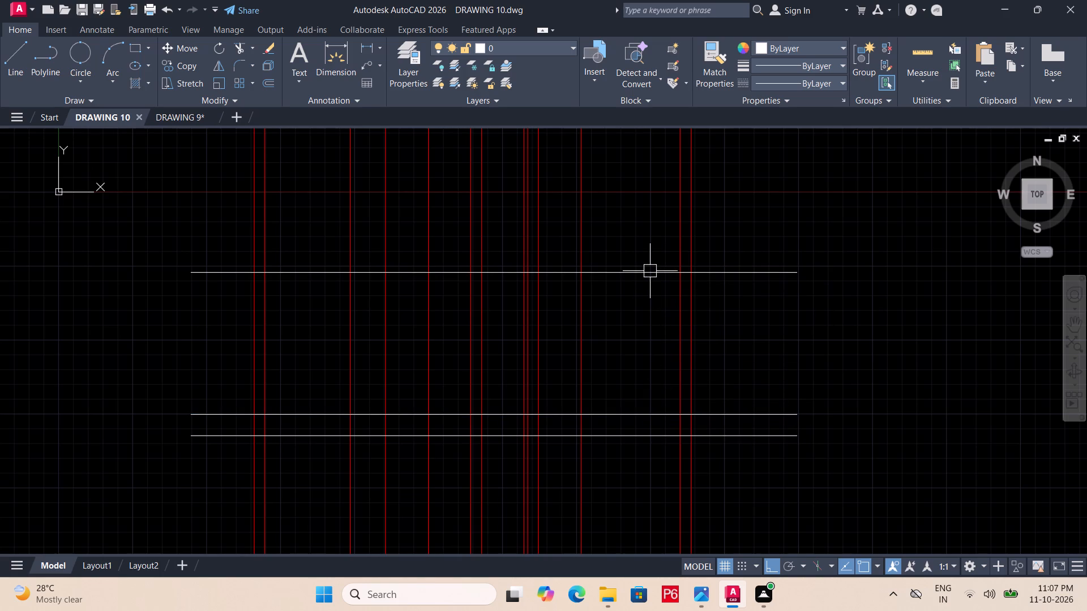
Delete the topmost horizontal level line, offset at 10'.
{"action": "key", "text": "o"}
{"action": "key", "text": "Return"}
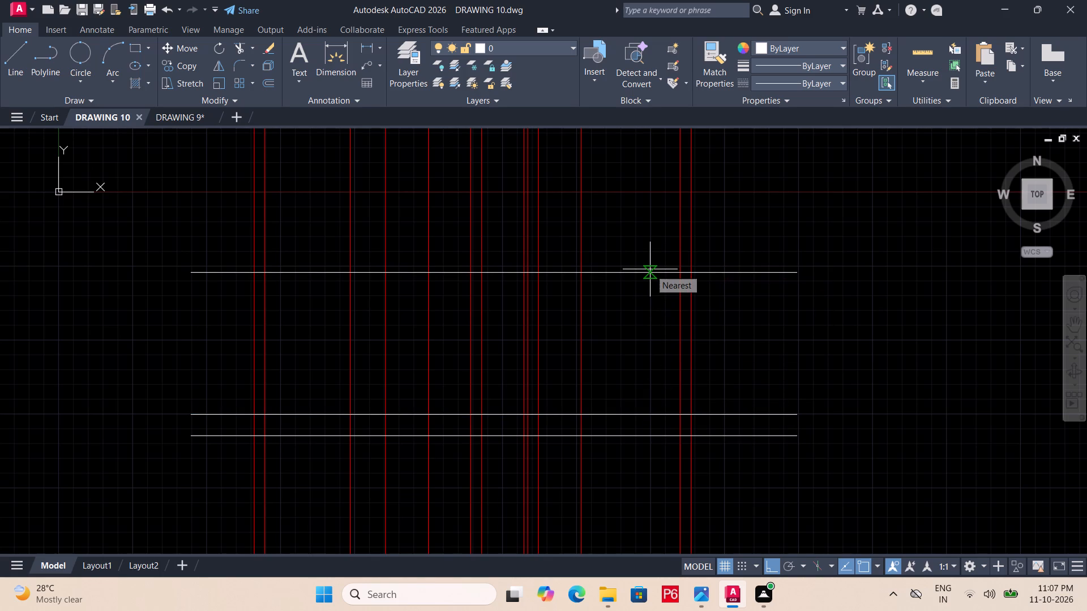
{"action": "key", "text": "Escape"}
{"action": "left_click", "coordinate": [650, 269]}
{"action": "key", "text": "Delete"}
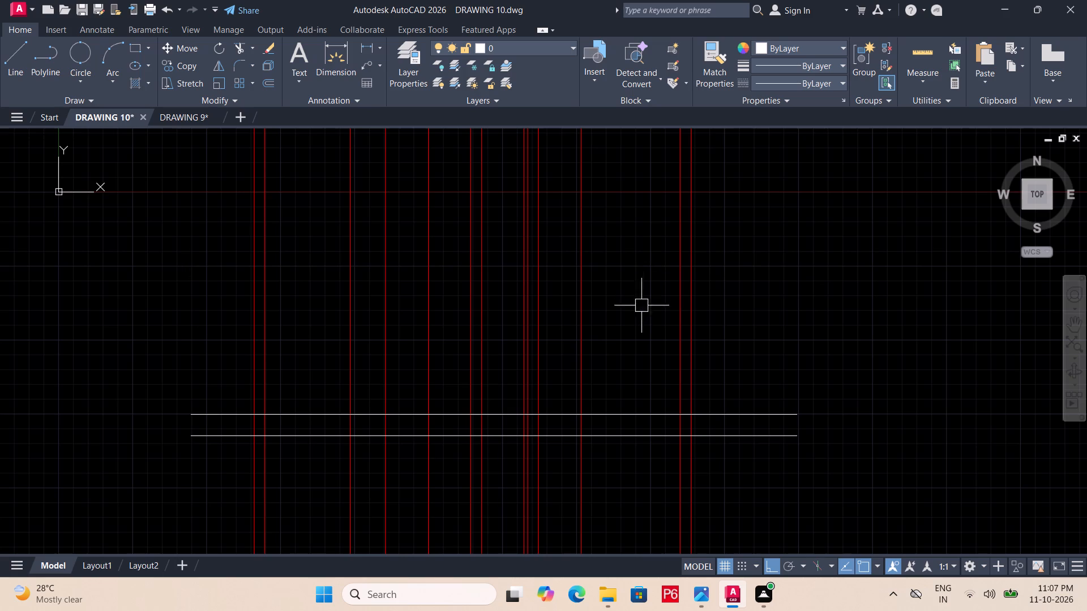
Offset the upper of the two remaining horizontal level lines 10'6" upward.
{"action": "left_click", "coordinate": [624, 415]}
{"action": "key", "text": "o"}
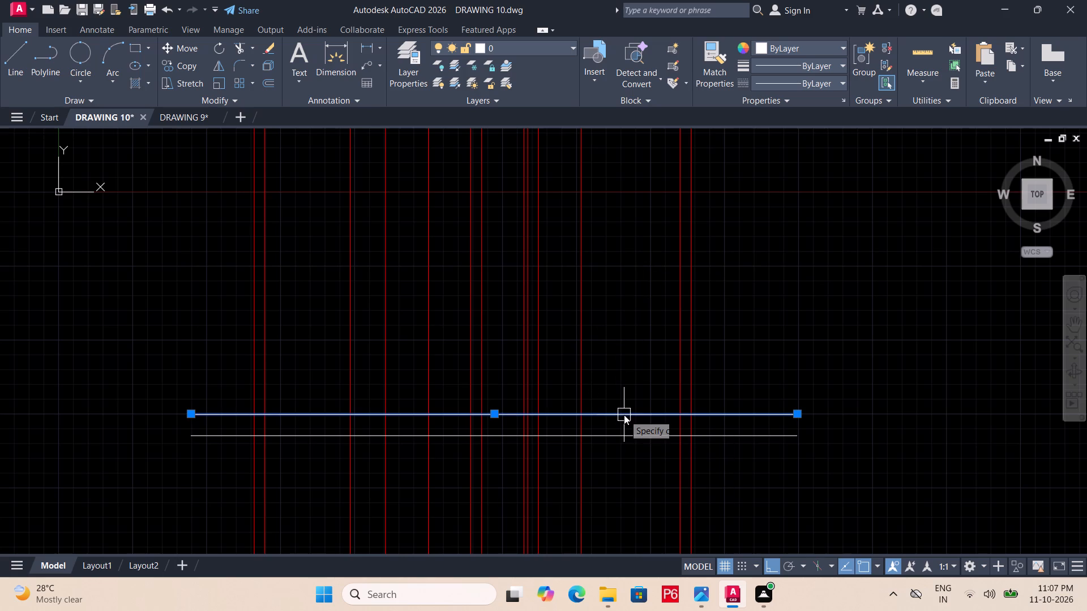
{"action": "key", "text": "Return"}
{"action": "type", "text": "10'6"}
{"action": "key", "text": "shift+quotedbl"}
{"action": "key", "text": "Return"}
{"action": "left_click", "coordinate": [624, 415]}
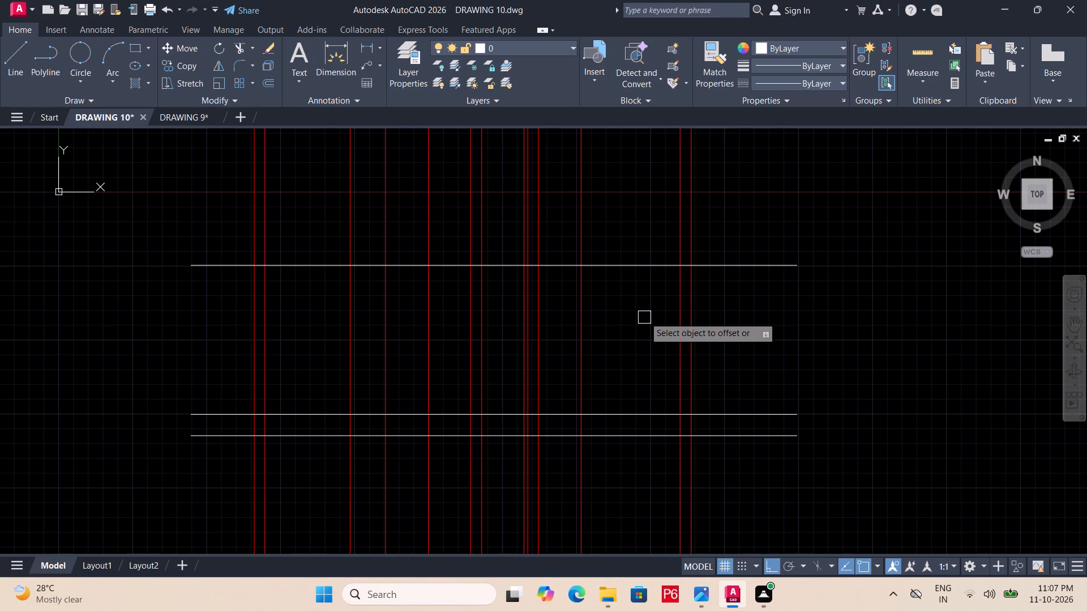
{"action": "left_click", "coordinate": [644, 317]}
Save the drawing.
{"action": "key", "text": "ctrl+s"}
{"action": "key", "text": "ctrl+s"}
{"action": "key", "text": "ctrl+s"}
Offset the topmost horizontal level line 3' upward.
{"action": "middle_click_drag", "start_coordinate": [635, 315], "coordinate": [691, 334]}
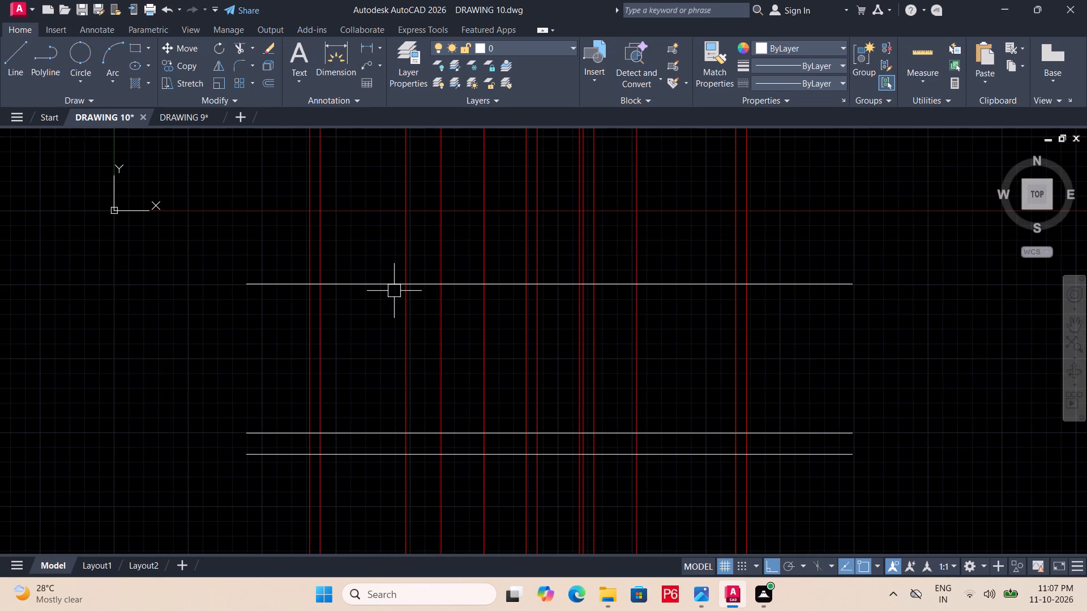
{"action": "key", "text": "o"}
{"action": "key", "text": "Return"}
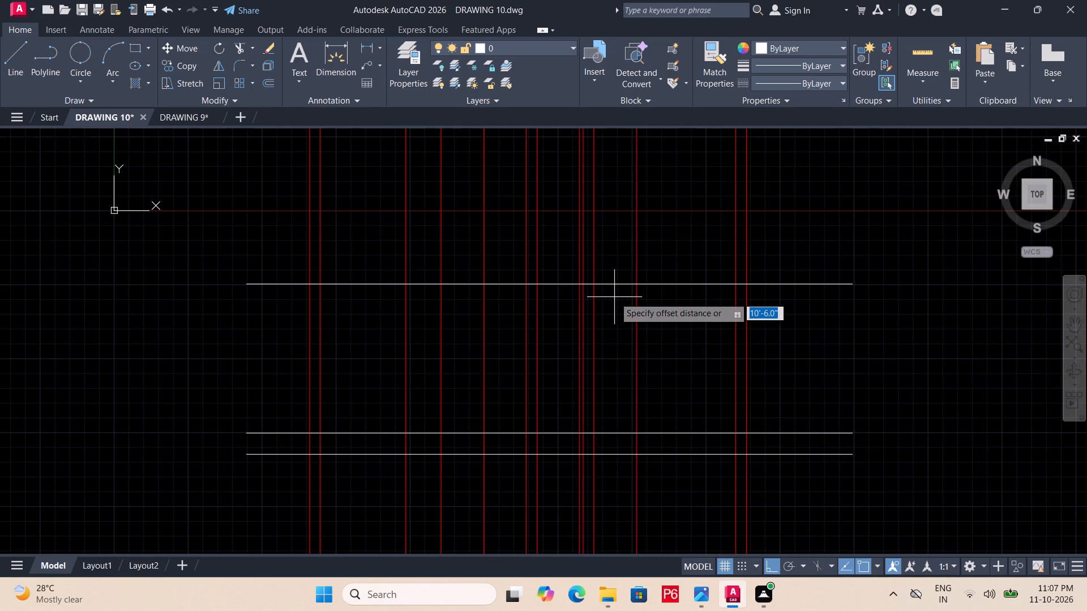
{"action": "key", "text": "3"}
{"action": "key", "text": "apostrophe"}
{"action": "key", "text": "Return"}
{"action": "left_click", "coordinate": [662, 285]}
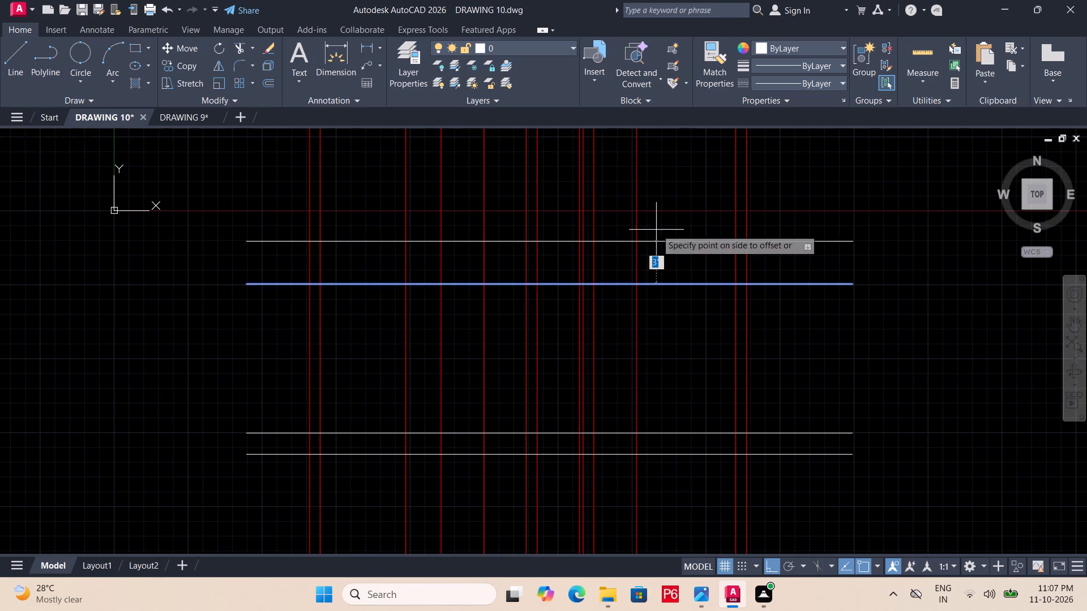
{"action": "double_click", "coordinate": [657, 229]}
{"action": "key", "text": "Escape"}
Trim both overhanging ends of all four horizontal level lines back to the outermost projection rays.
{"action": "middle_click", "coordinate": [670, 248]}
{"action": "scroll", "coordinate": [658, 273], "scroll_direction": "down", "scroll_amount": 2}
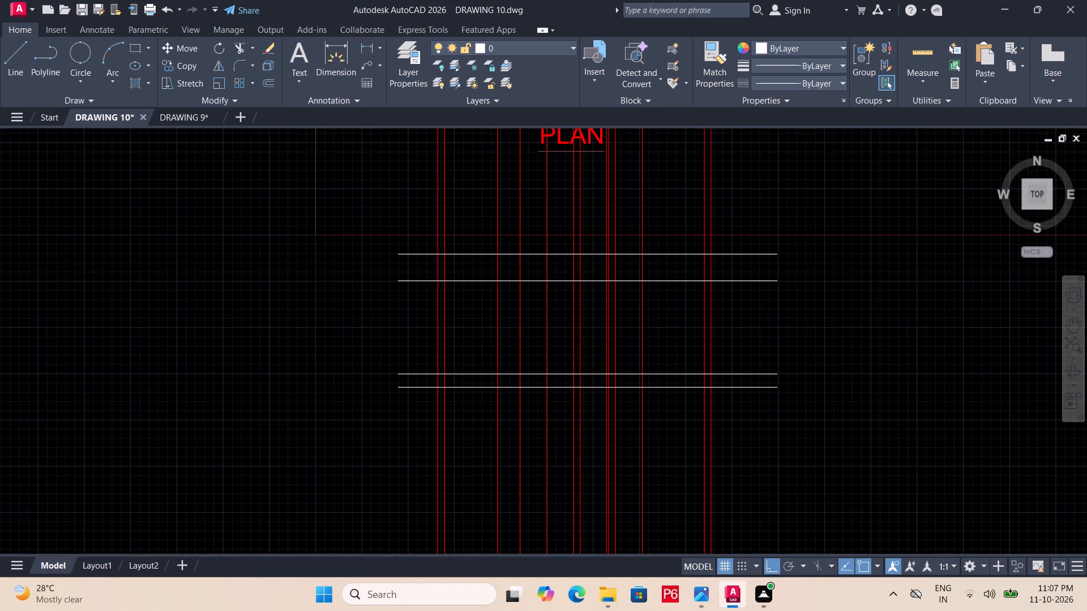
{"action": "middle_click_drag", "start_coordinate": [637, 315], "coordinate": [531, 350]}
{"action": "key", "text": "t"}
{"action": "key", "text": "r"}
{"action": "key", "text": "space"}
{"action": "key", "text": "space"}
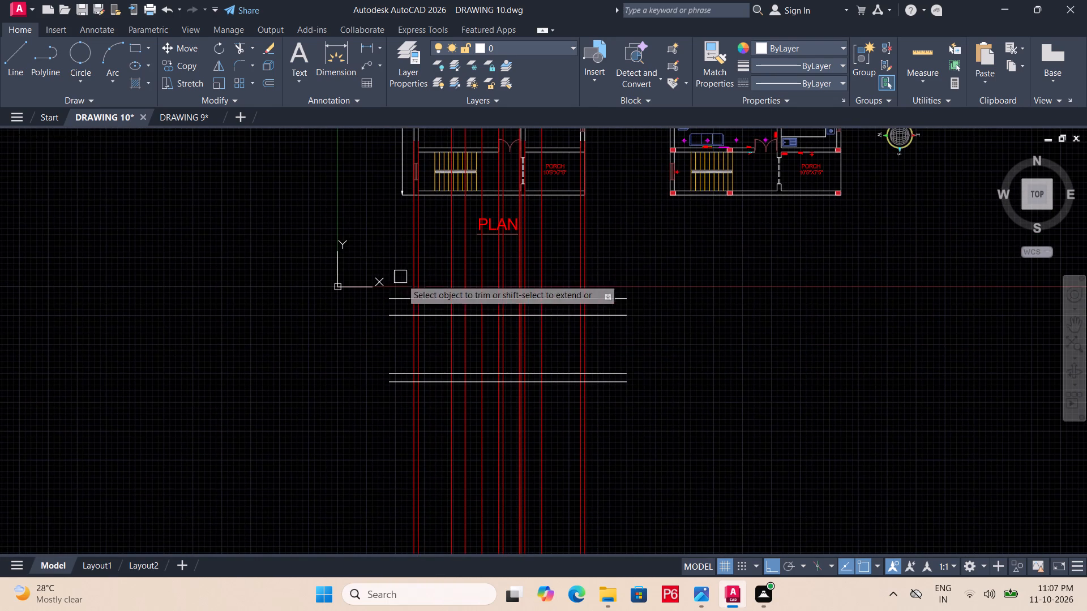
{"action": "middle_click_drag", "start_coordinate": [403, 296], "coordinate": [489, 228]}
{"action": "scroll", "coordinate": [436, 268], "scroll_direction": "up", "scroll_amount": 2}
{"action": "left_click", "coordinate": [488, 208]}
{"action": "left_click_drag", "start_coordinate": [473, 455], "coordinate": [471, 446]}
{"action": "middle_click_drag", "start_coordinate": [502, 311], "coordinate": [216, 313]}
{"action": "left_click_drag", "start_coordinate": [734, 195], "coordinate": [735, 201]}
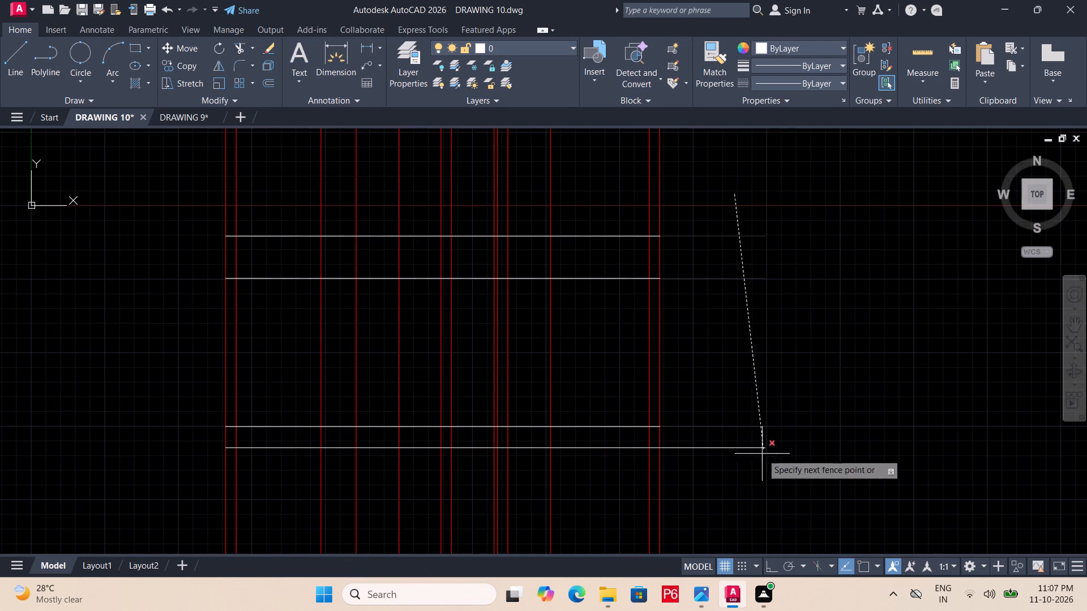
{"action": "left_click_drag", "start_coordinate": [741, 487], "coordinate": [748, 469]}
Save the drawing.
{"action": "key", "text": "ctrl+s"}
{"action": "key", "text": "ctrl+s"}
{"action": "key", "text": "ctrl+s"}
{"action": "key", "text": "ctrl+s"}
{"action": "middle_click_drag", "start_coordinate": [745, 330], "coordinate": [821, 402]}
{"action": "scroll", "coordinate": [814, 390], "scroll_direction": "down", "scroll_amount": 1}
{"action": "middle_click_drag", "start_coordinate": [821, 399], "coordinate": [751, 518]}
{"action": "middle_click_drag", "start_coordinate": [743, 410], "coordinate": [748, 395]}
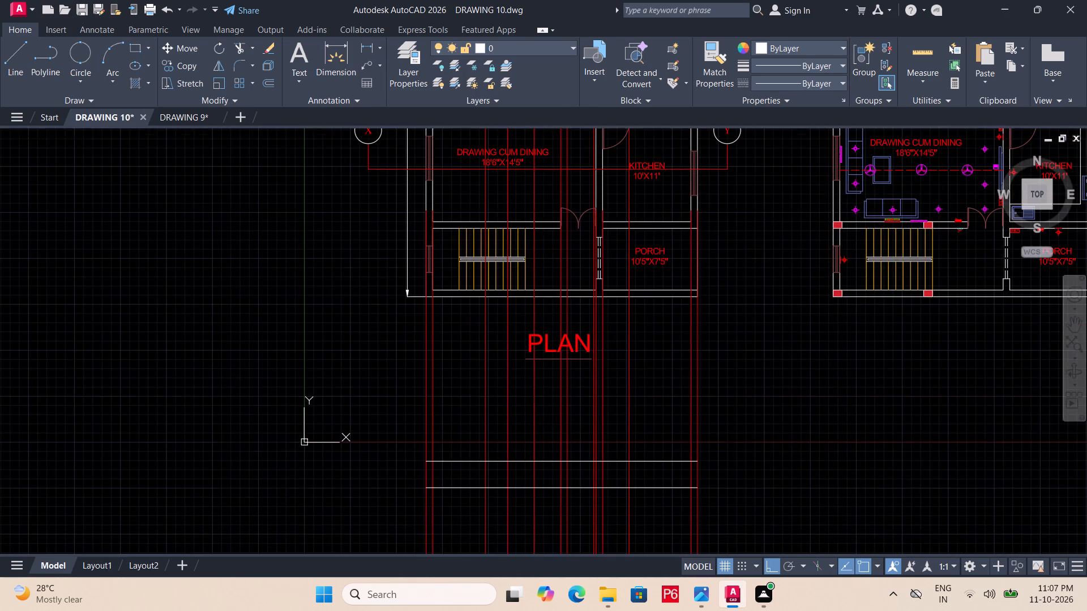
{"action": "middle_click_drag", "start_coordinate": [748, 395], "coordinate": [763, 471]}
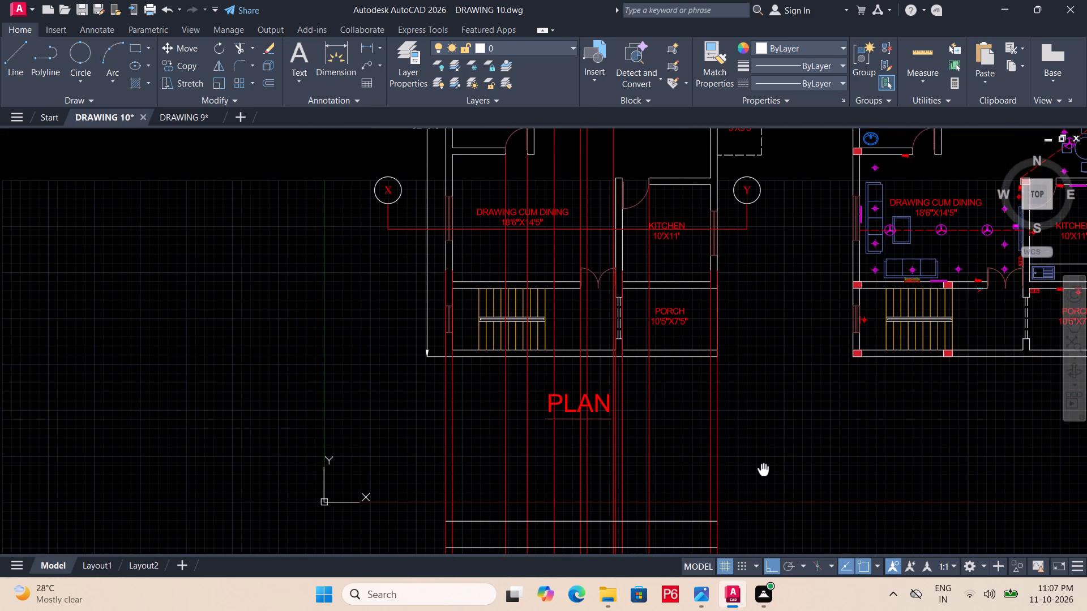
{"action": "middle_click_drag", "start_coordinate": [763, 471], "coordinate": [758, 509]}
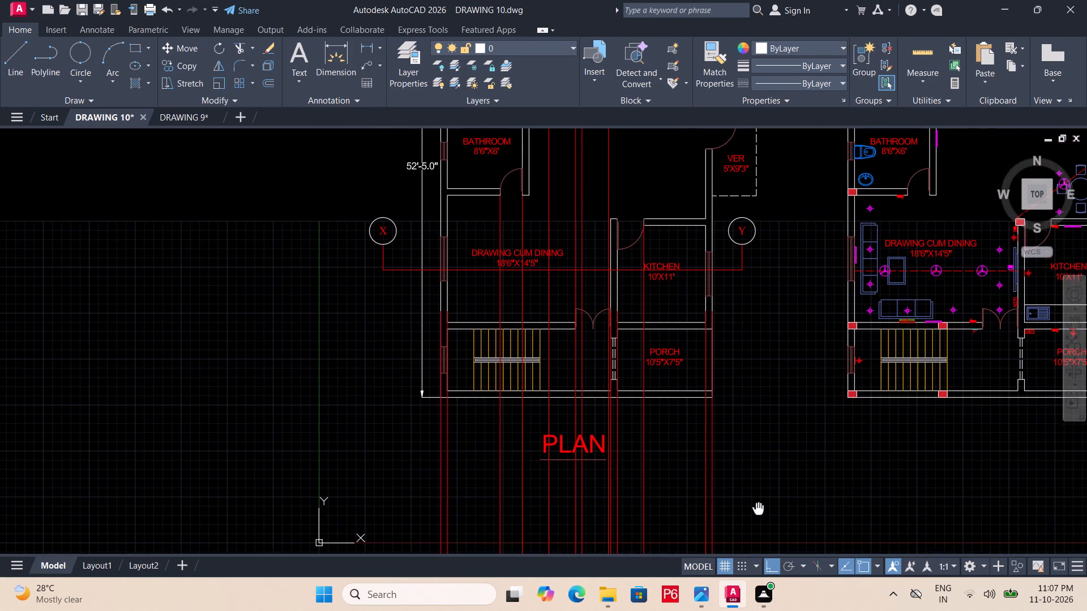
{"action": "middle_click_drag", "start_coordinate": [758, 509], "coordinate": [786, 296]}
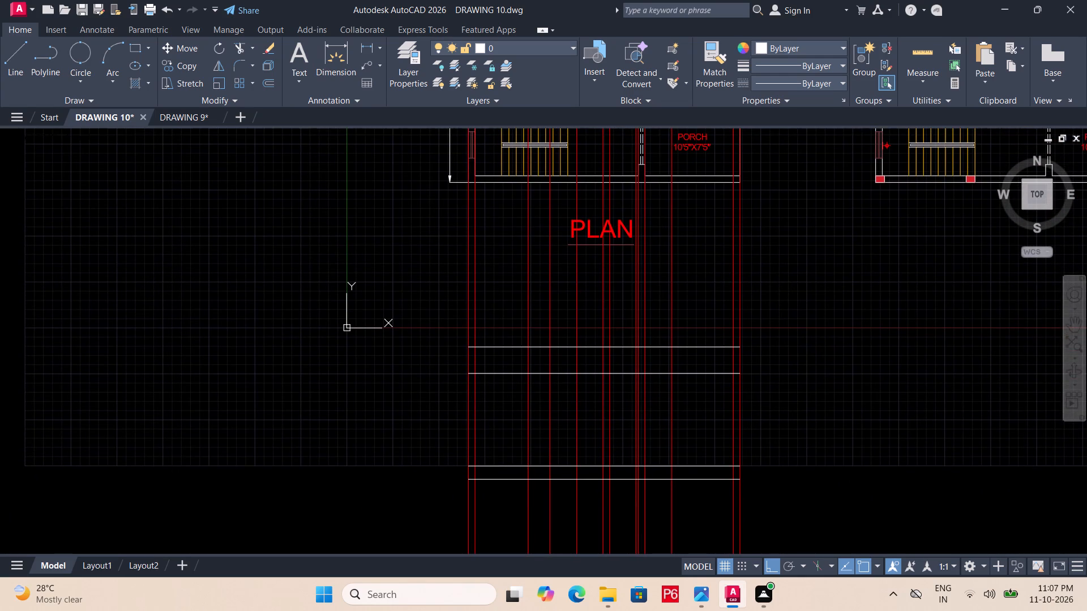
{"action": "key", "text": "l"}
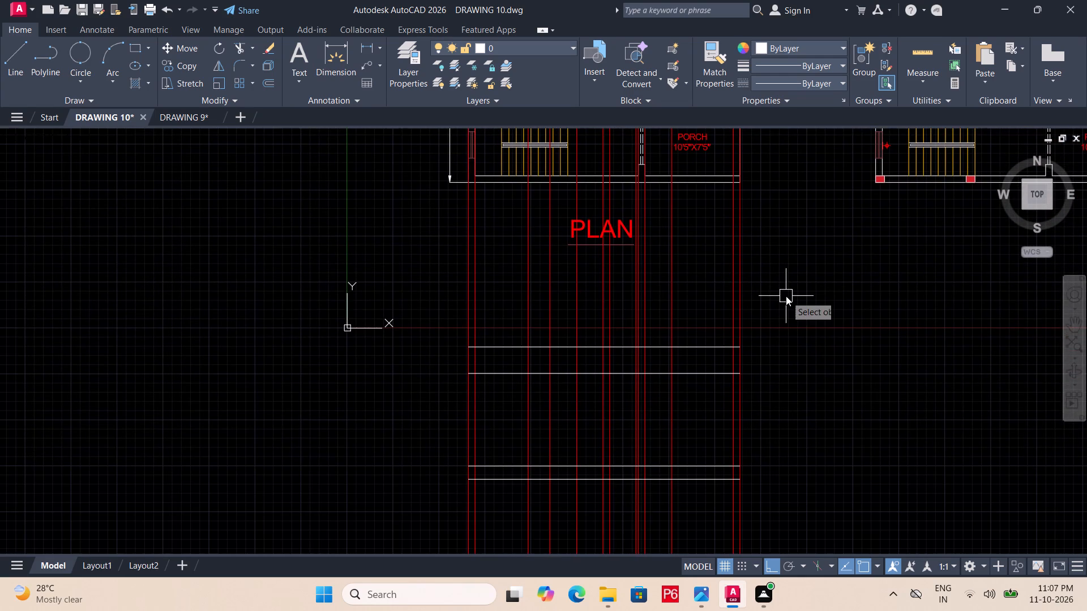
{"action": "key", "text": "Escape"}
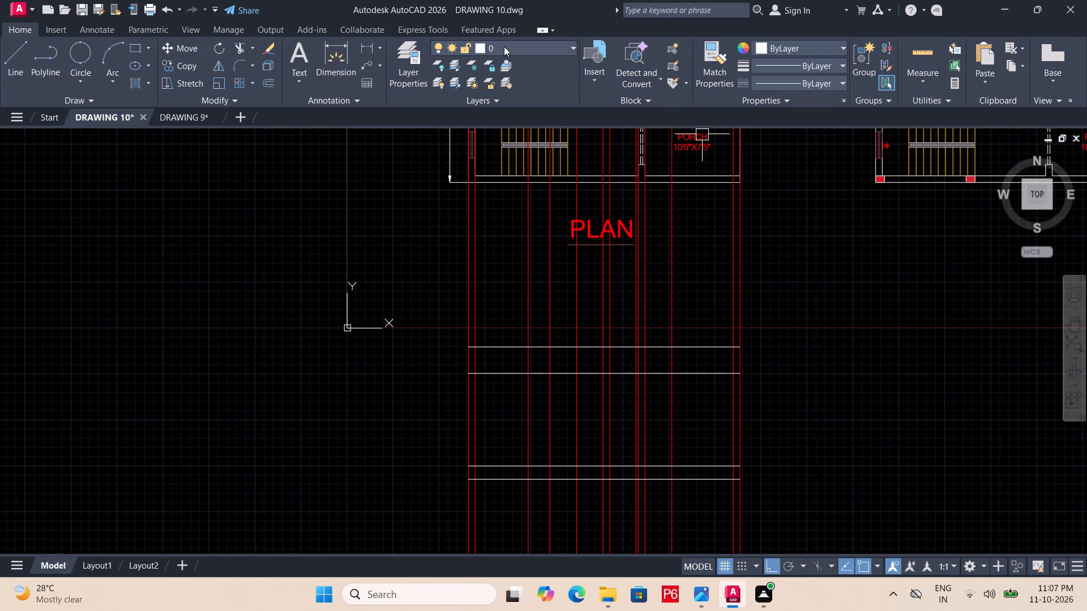
On the DOOR layer, draw a 7' high, 2'-6" wide door outline up from the second-lowest level line between the leftmost pair of door rays.
{"action": "left_click", "coordinate": [504, 46]}
{"action": "left_click", "coordinate": [515, 204]}
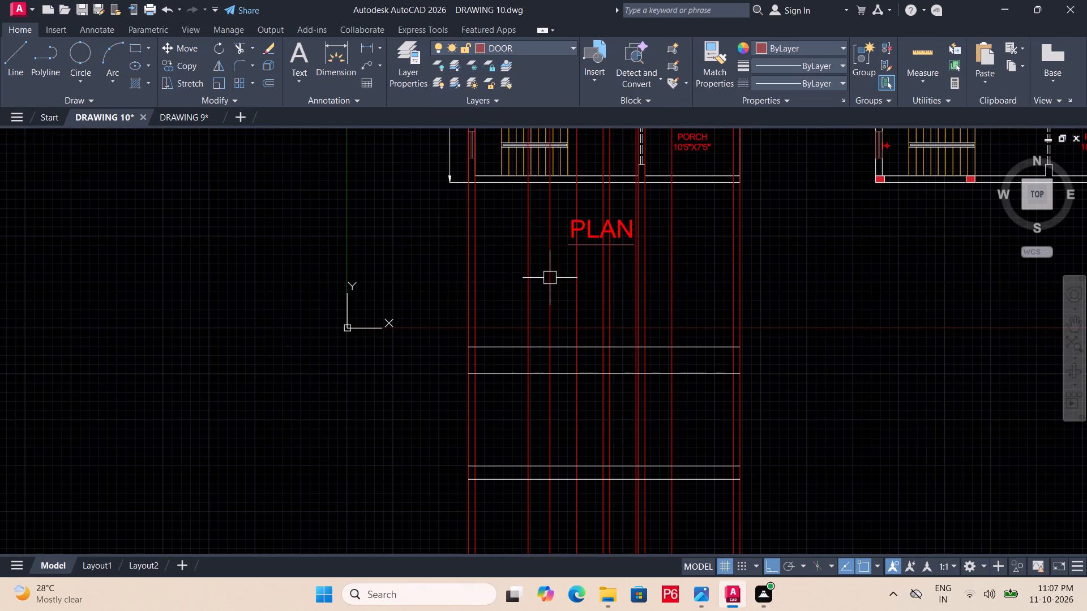
{"action": "middle_click_drag", "start_coordinate": [581, 377], "coordinate": [592, 231]}
{"action": "scroll", "coordinate": [546, 307], "scroll_direction": "up", "scroll_amount": 3}
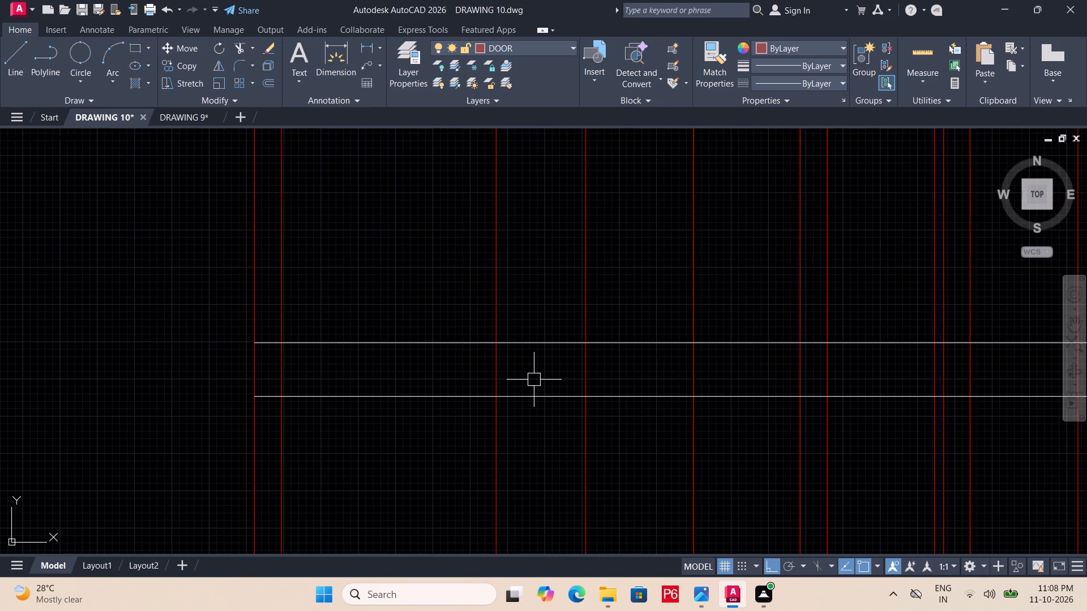
{"action": "type", "text": "L"}
{"action": "key", "text": "space"}
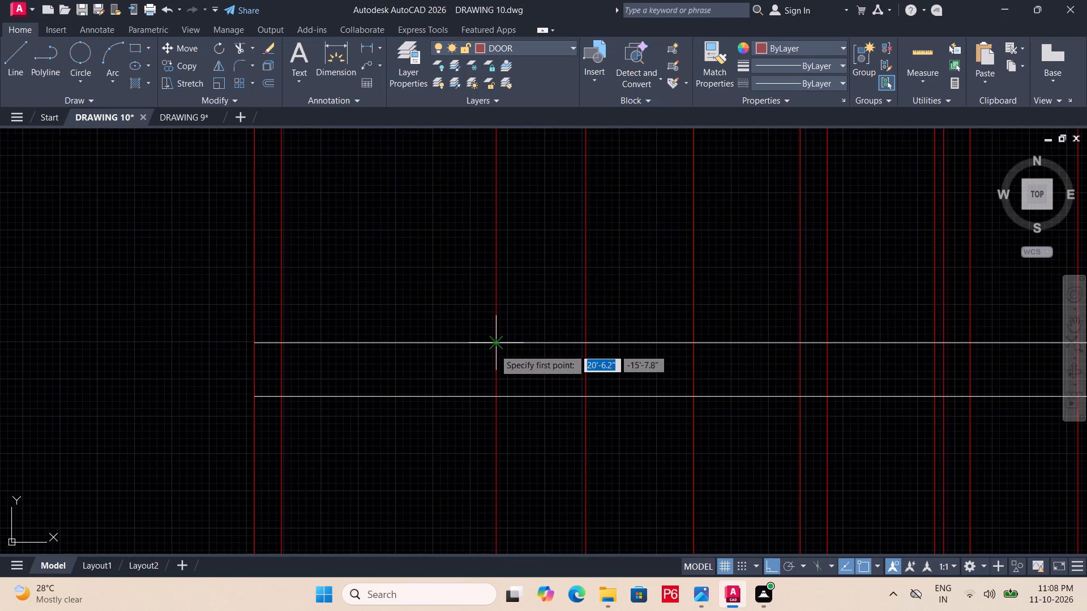
{"action": "left_click_drag", "start_coordinate": [494, 344], "coordinate": [495, 333]}
{"action": "middle_click_drag", "start_coordinate": [520, 196], "coordinate": [530, 326]}
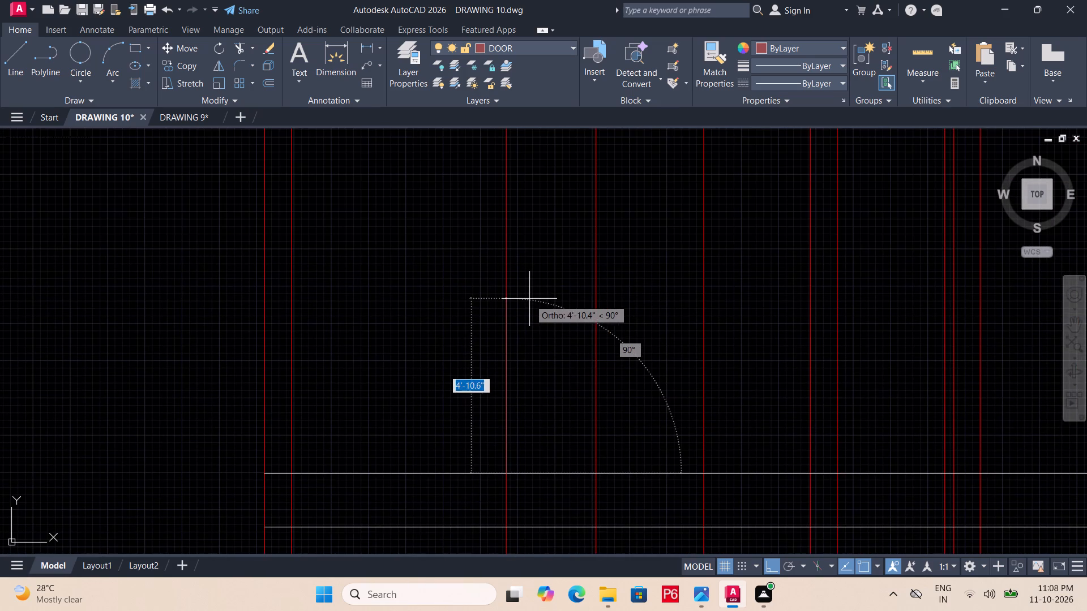
{"action": "key", "text": "7"}
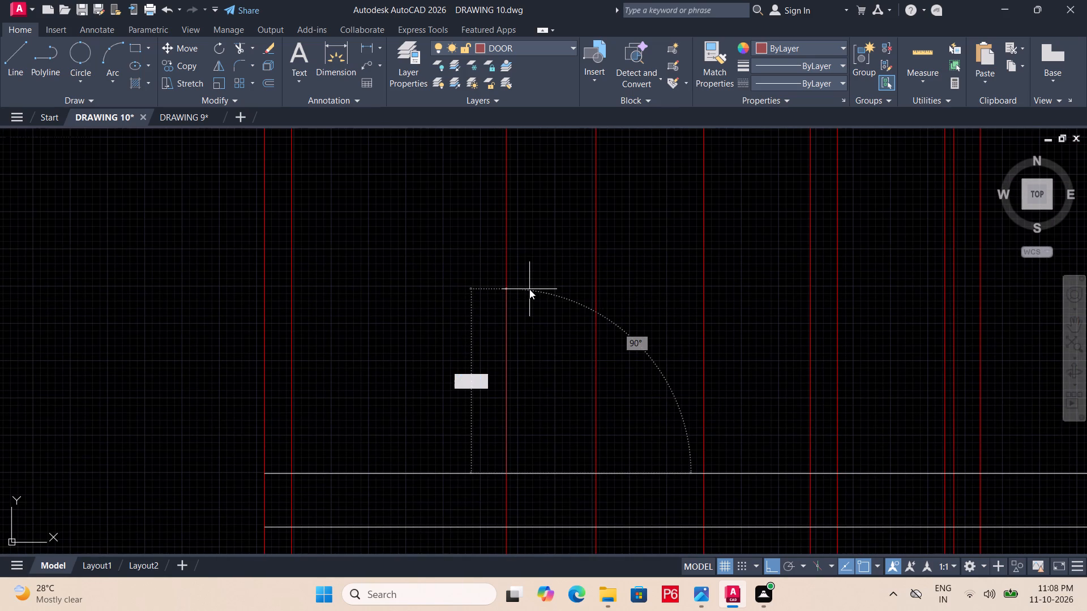
{"action": "key", "text": "apostrophe"}
{"action": "key", "text": "Return"}
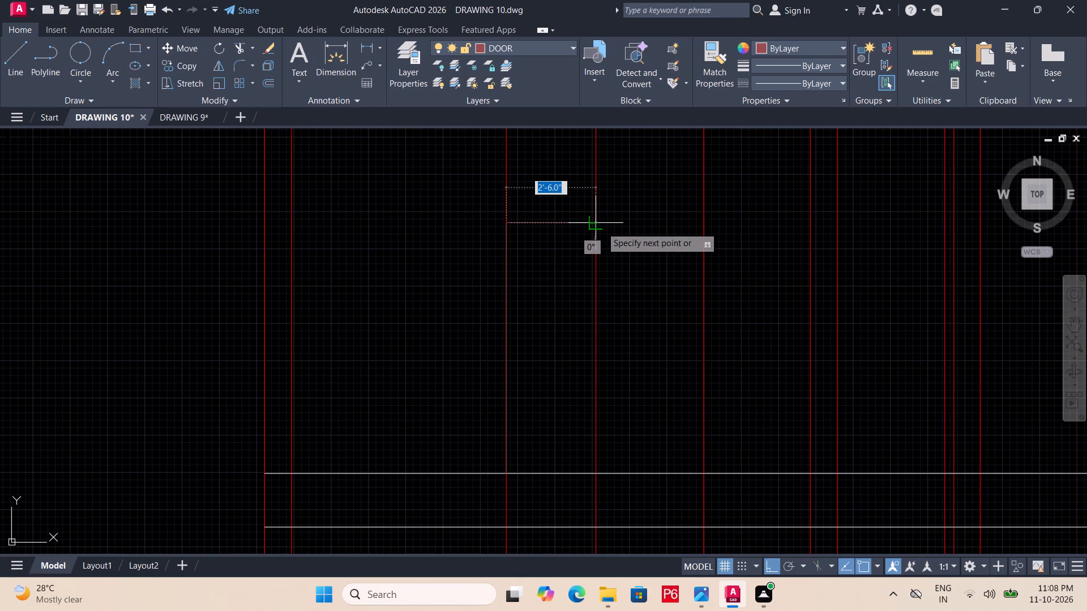
{"action": "left_click", "coordinate": [601, 227]}
{"action": "left_click_drag", "start_coordinate": [596, 472], "coordinate": [597, 466]}
Save the drawing.
{"action": "key", "text": "ctrl+s"}
{"action": "key", "text": "ctrl+s"}
{"action": "key", "text": "ctrl+s"}
Draw a second door outline, 7' high and about 3' wide, between the next pair of door rays on the same level line.
{"action": "scroll", "coordinate": [603, 428], "scroll_direction": "down", "scroll_amount": 3, "text": "ctrl"}
{"action": "middle_click_drag", "start_coordinate": [603, 428], "coordinate": [497, 459]}
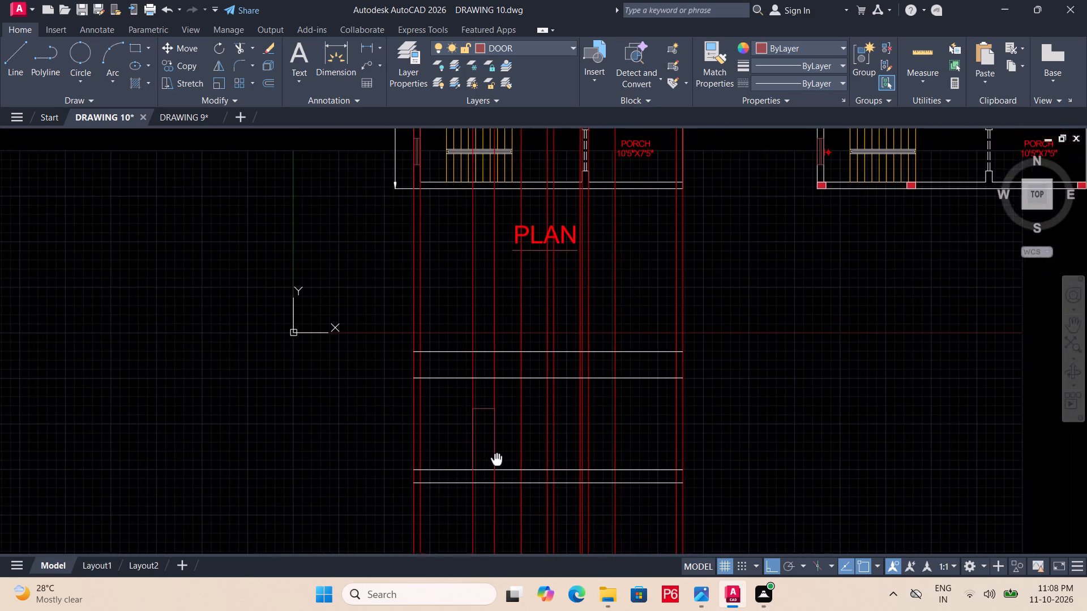
{"action": "middle_click_drag", "start_coordinate": [497, 459], "coordinate": [528, 566]}
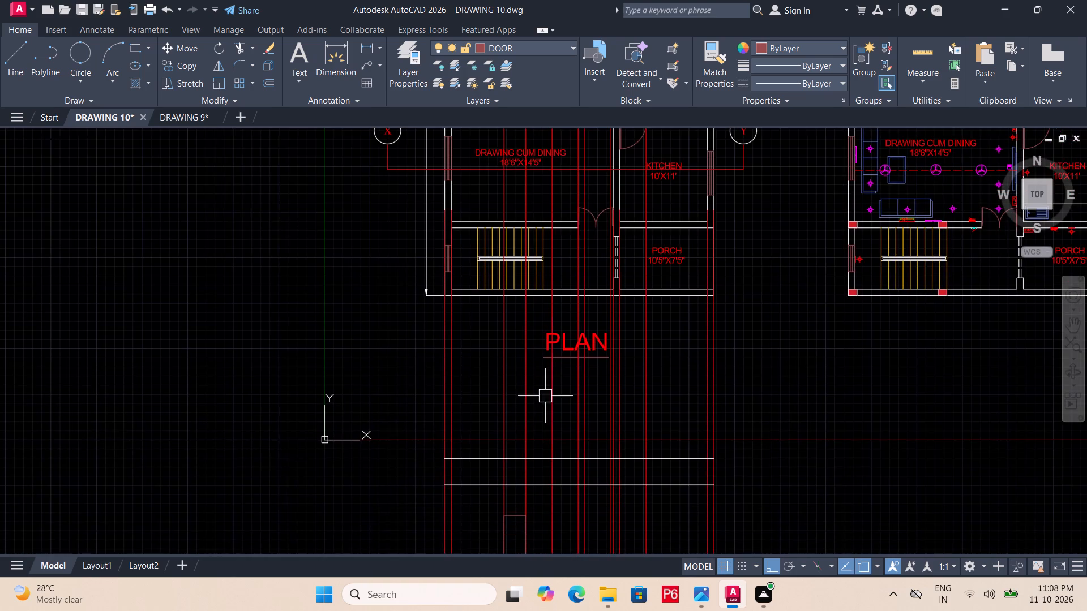
{"action": "middle_click_drag", "start_coordinate": [557, 337], "coordinate": [532, 376]}
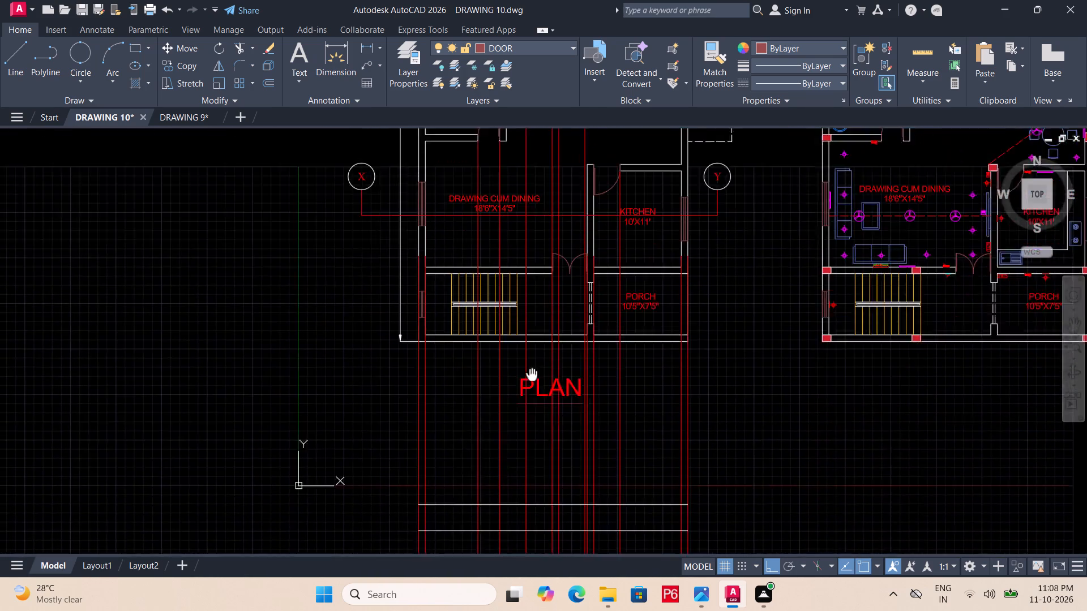
{"action": "middle_click_drag", "start_coordinate": [532, 376], "coordinate": [529, 196]}
{"action": "scroll", "coordinate": [530, 424], "scroll_direction": "up", "scroll_amount": 2}
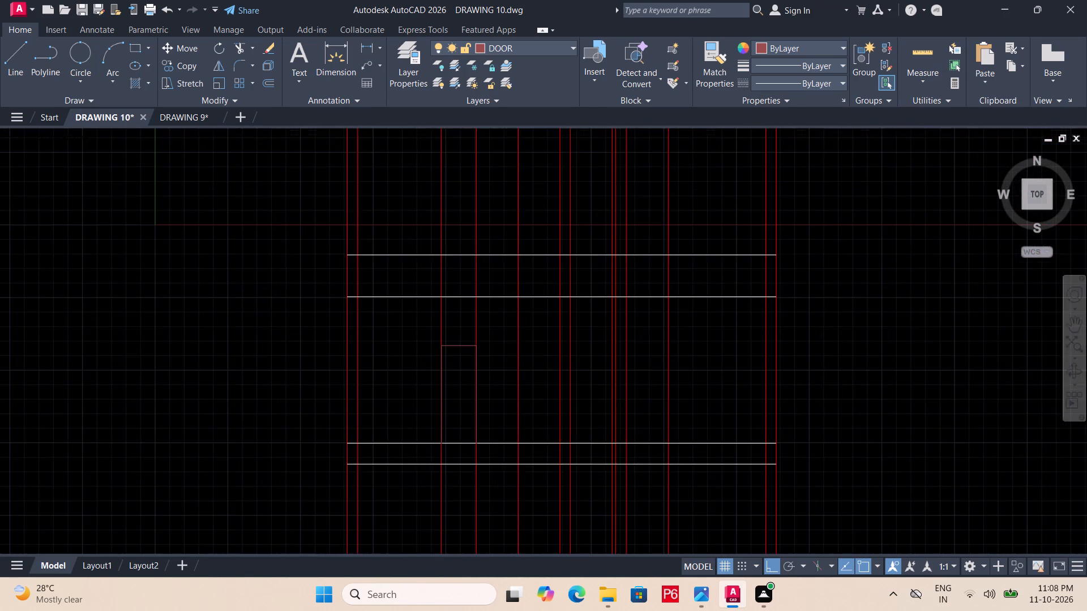
{"action": "middle_click_drag", "start_coordinate": [530, 424], "coordinate": [532, 388]}
{"action": "key", "text": "l"}
{"action": "key", "text": "space"}
{"action": "left_click_drag", "start_coordinate": [510, 419], "coordinate": [510, 388]}
{"action": "type", "text": "7'"}
{"action": "key", "text": "Return"}
{"action": "scroll", "coordinate": [580, 267], "scroll_direction": "up", "scroll_amount": 2}
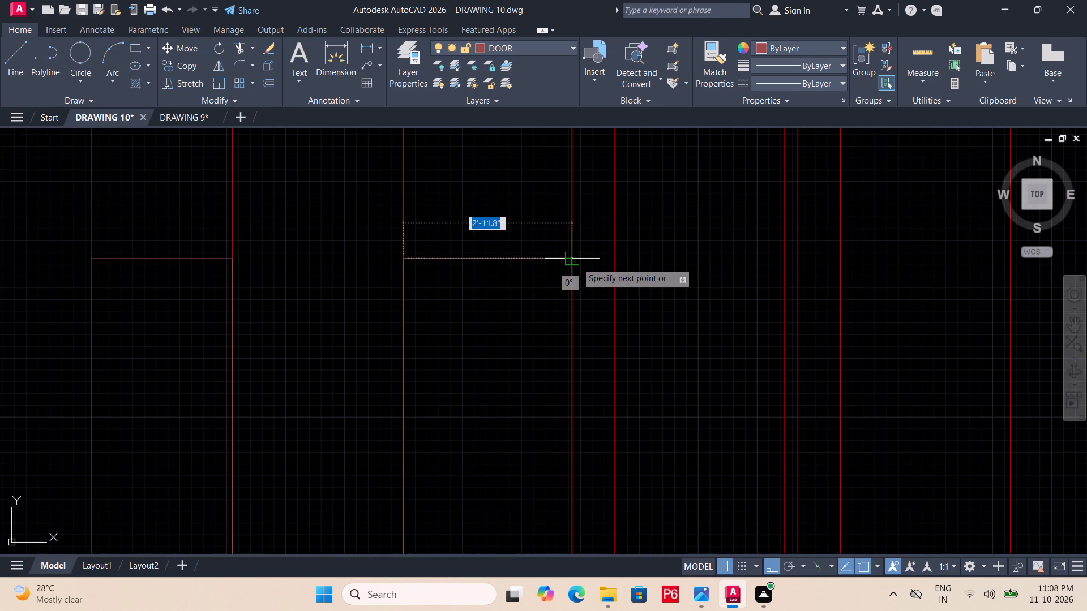
{"action": "left_click", "coordinate": [576, 262]}
{"action": "middle_click_drag", "start_coordinate": [572, 405], "coordinate": [592, 216]}
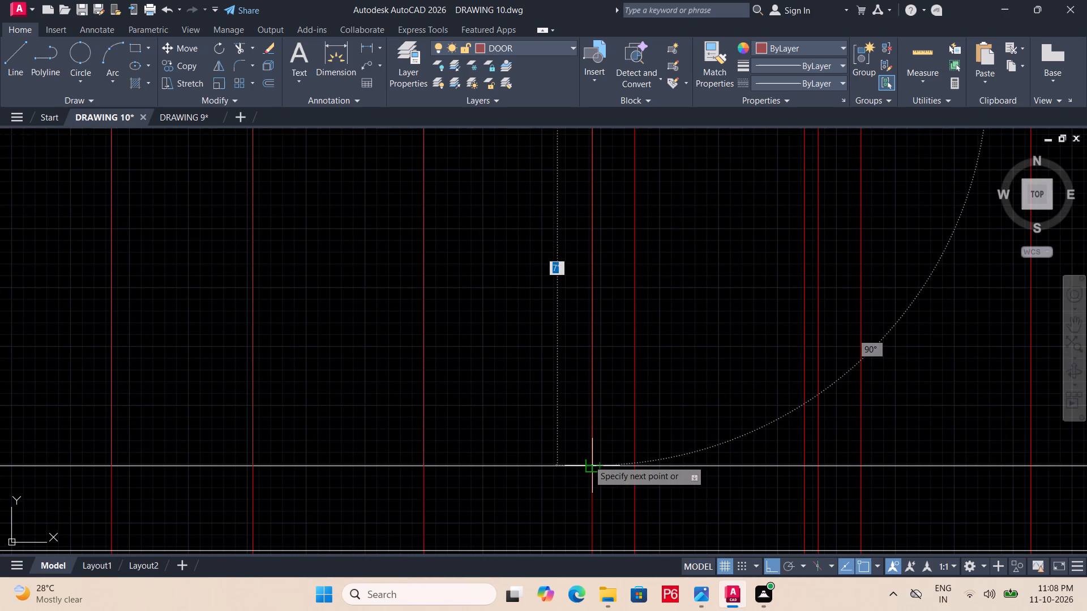
{"action": "left_click", "coordinate": [588, 460]}
Save the drawing.
{"action": "key", "text": "ctrl+s"}
{"action": "key", "text": "ctrl+s"}
Start a third door outline from the same level line with a 7' high left side and a head about 3' wide.
{"action": "scroll", "coordinate": [600, 433], "scroll_direction": "down", "scroll_amount": 2}
{"action": "middle_click_drag", "start_coordinate": [600, 433], "coordinate": [559, 449]}
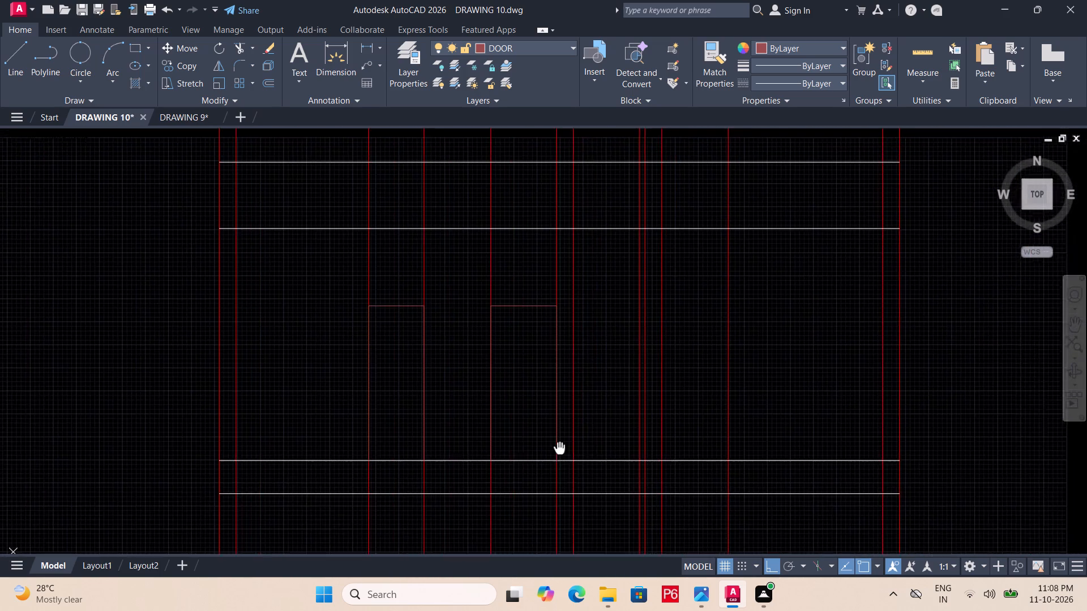
{"action": "middle_click_drag", "start_coordinate": [559, 449], "coordinate": [470, 461]}
{"action": "type", "text": "L"}
{"action": "key", "text": "space"}
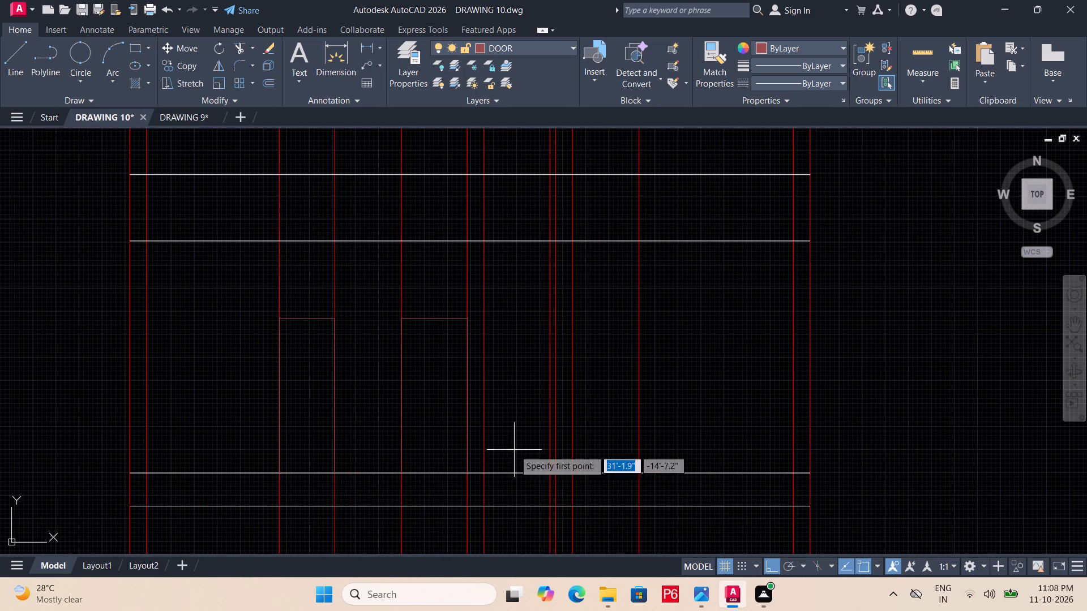
{"action": "left_click_drag", "start_coordinate": [484, 471], "coordinate": [486, 462]}
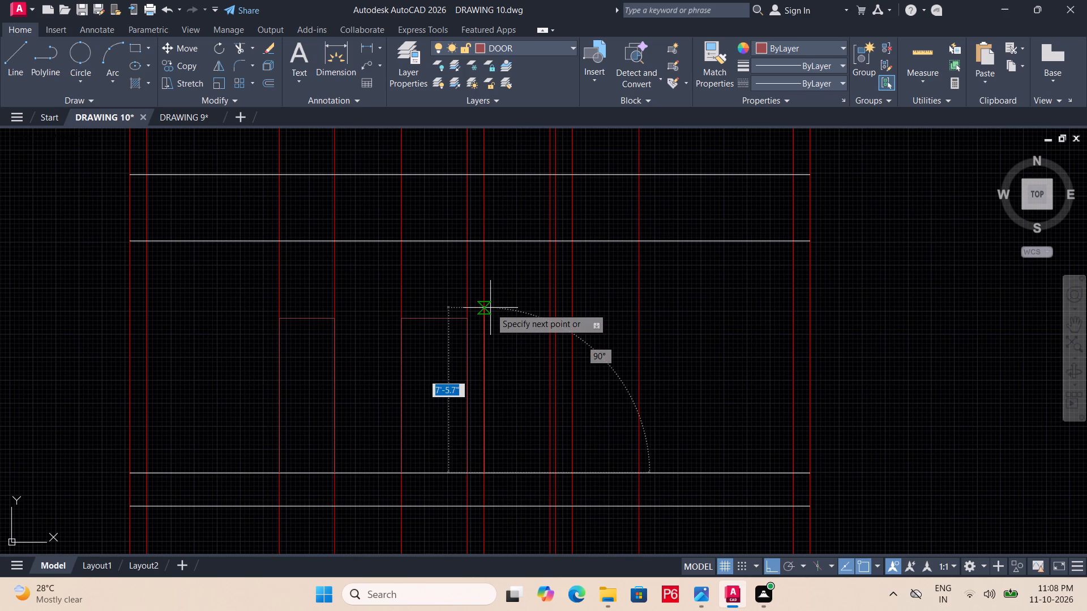
{"action": "type", "text": "7'"}
{"action": "key", "text": "Return"}
{"action": "scroll", "coordinate": [538, 341], "scroll_direction": "up", "scroll_amount": 1}
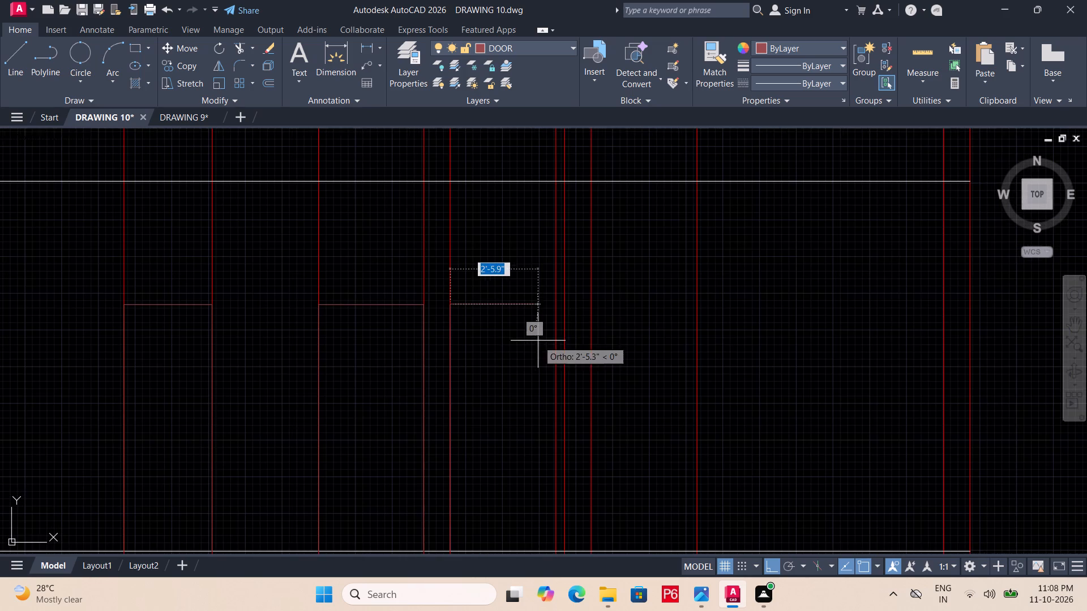
{"action": "left_click", "coordinate": [557, 308]}
{"action": "middle_click_drag", "start_coordinate": [546, 434], "coordinate": [558, 326]}
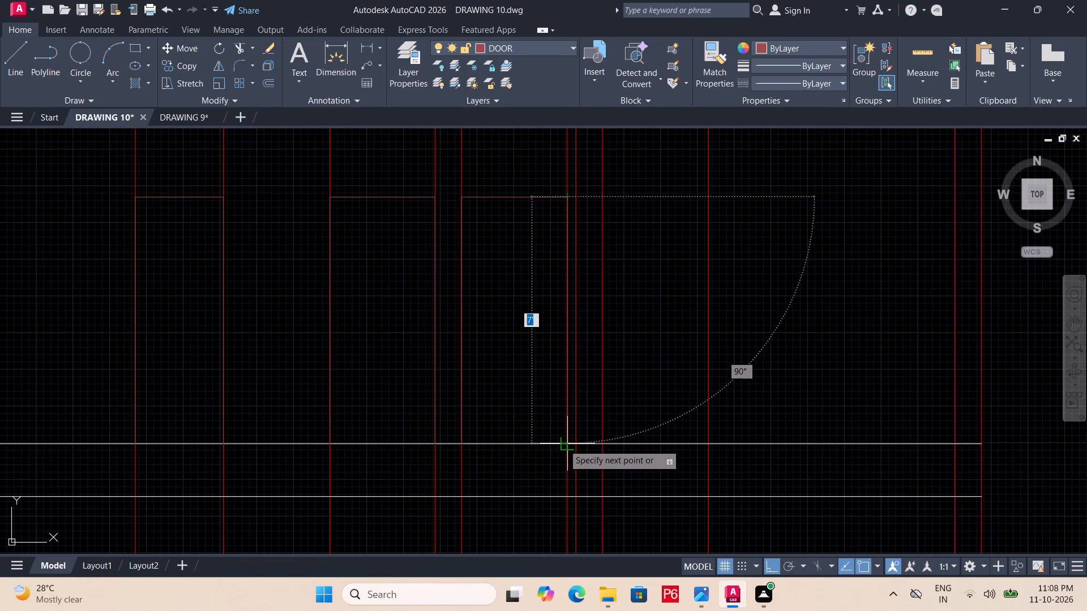
Follow the projection rays up through the plan and down past the section to check which openings and walls they come from.
{"action": "middle_click_drag", "start_coordinate": [565, 436], "coordinate": [560, 571]}
{"action": "middle_click_drag", "start_coordinate": [567, 329], "coordinate": [586, 610]}
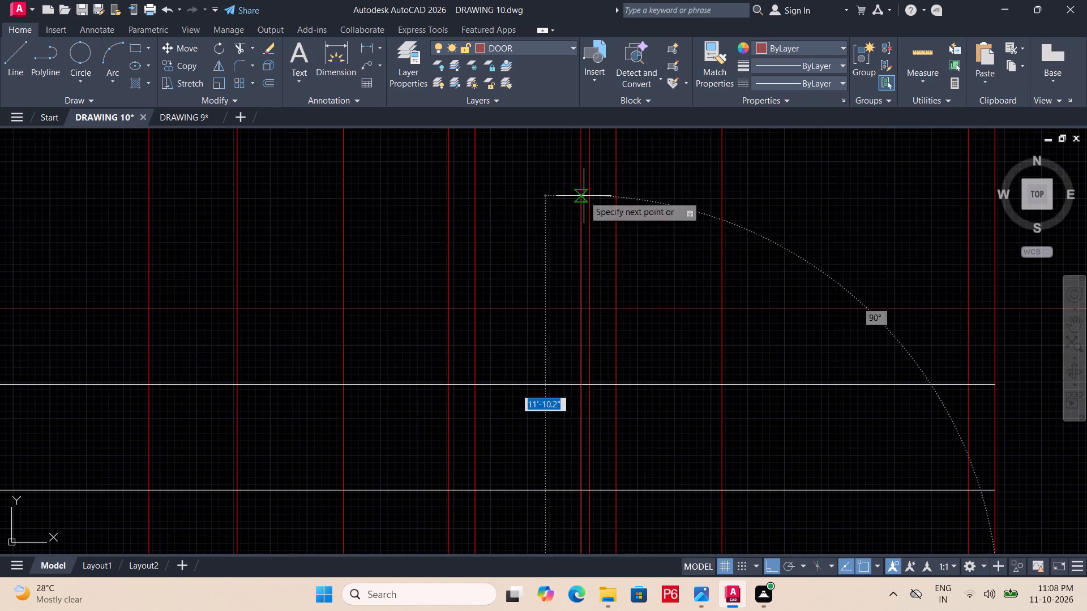
{"action": "middle_click_drag", "start_coordinate": [584, 196], "coordinate": [572, 552]}
{"action": "middle_click_drag", "start_coordinate": [584, 179], "coordinate": [568, 580]}
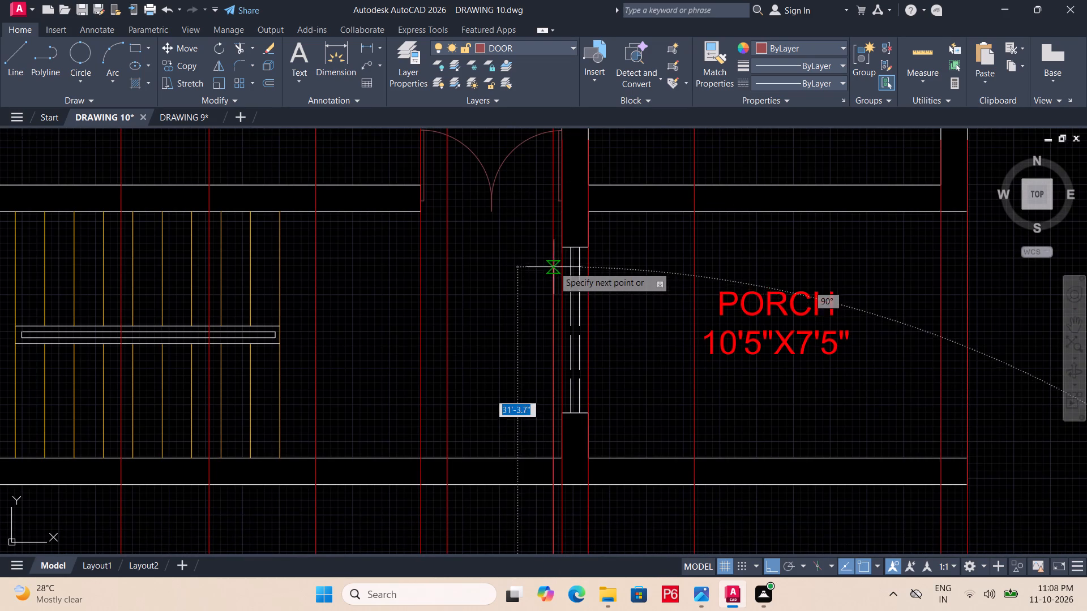
{"action": "middle_click_drag", "start_coordinate": [555, 268], "coordinate": [557, 481]}
{"action": "middle_click_drag", "start_coordinate": [576, 193], "coordinate": [578, 533]}
{"action": "middle_click_drag", "start_coordinate": [603, 252], "coordinate": [585, 500]}
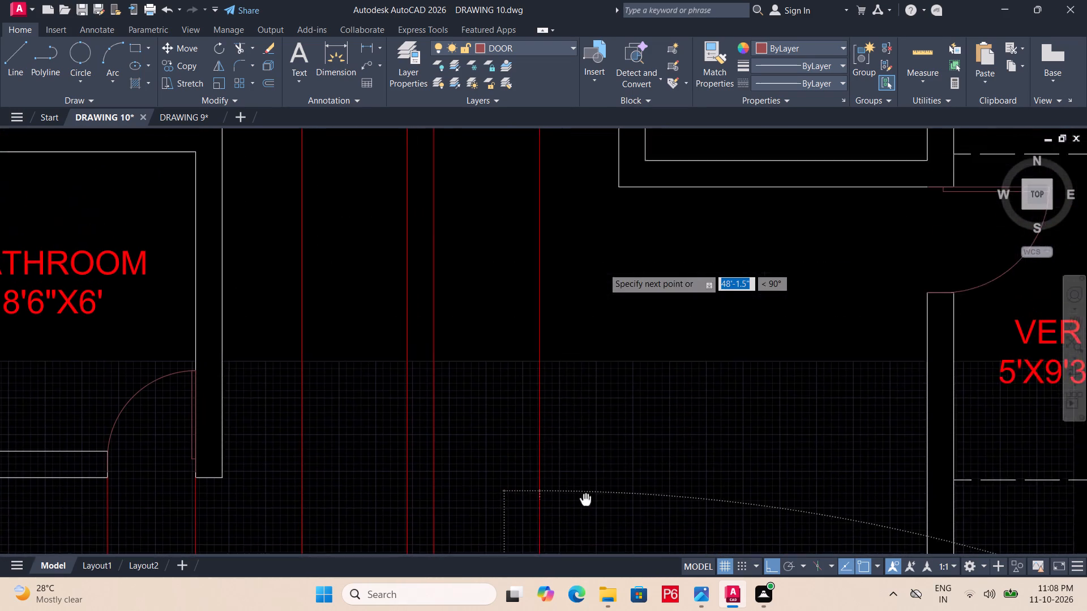
{"action": "middle_click_drag", "start_coordinate": [585, 500], "coordinate": [584, 530]}
{"action": "middle_click_drag", "start_coordinate": [557, 199], "coordinate": [555, 507]}
{"action": "middle_click_drag", "start_coordinate": [555, 465], "coordinate": [573, 248]}
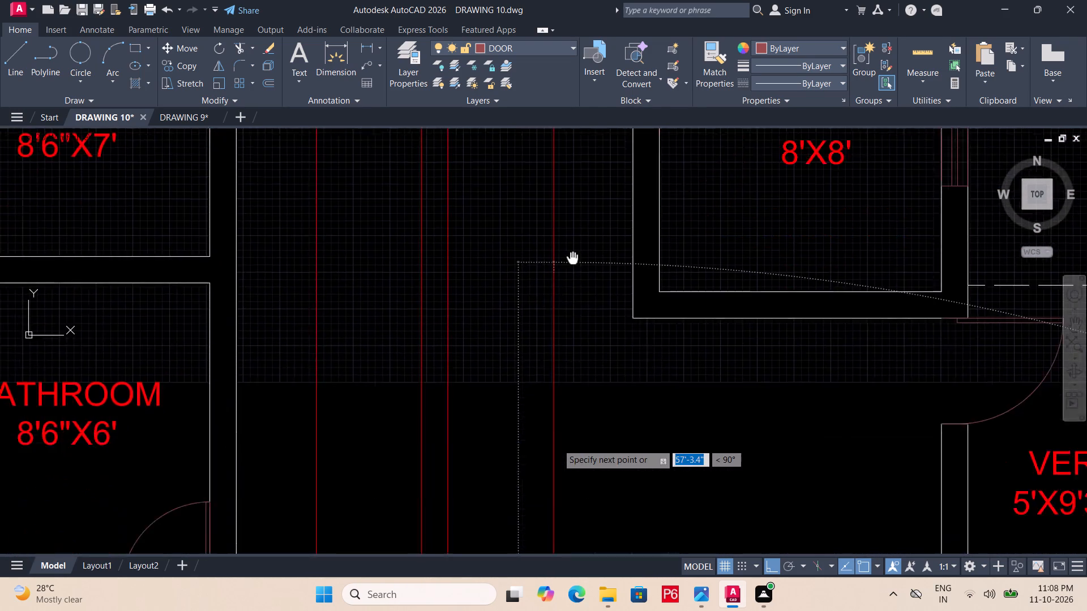
{"action": "middle_click_drag", "start_coordinate": [573, 248], "coordinate": [577, 67]}
{"action": "middle_click_drag", "start_coordinate": [607, 301], "coordinate": [641, 59]}
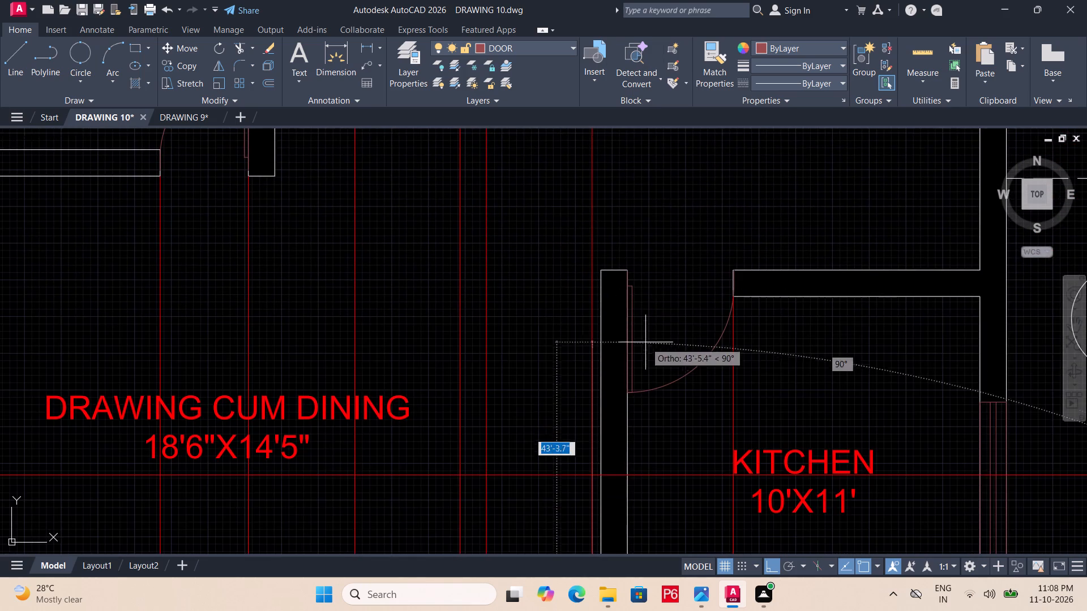
{"action": "middle_click_drag", "start_coordinate": [645, 346], "coordinate": [644, 103]}
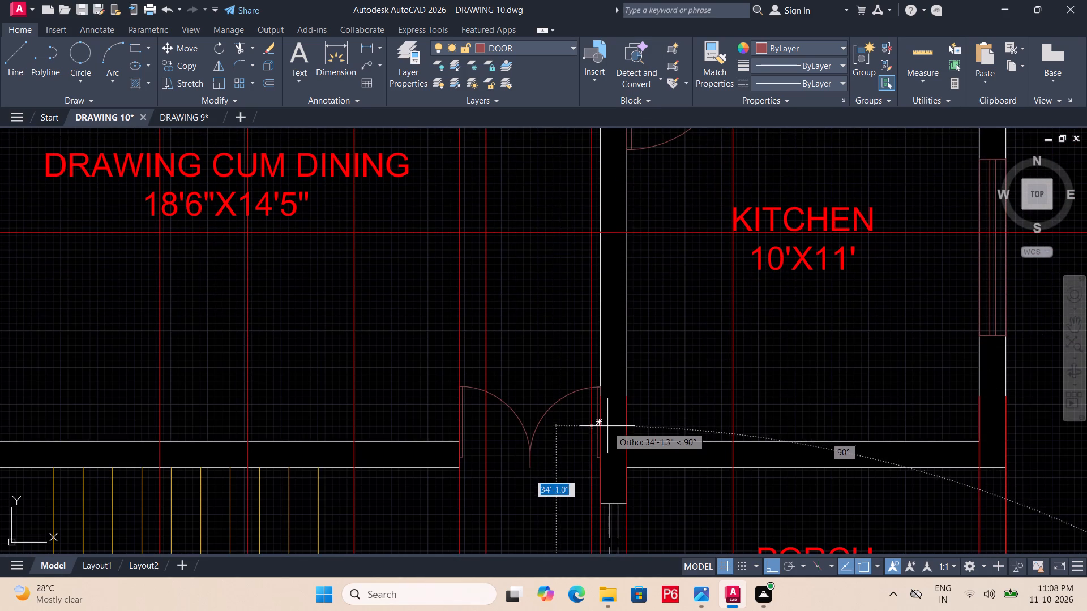
{"action": "middle_click_drag", "start_coordinate": [607, 427], "coordinate": [619, 170]}
{"action": "middle_click_drag", "start_coordinate": [602, 366], "coordinate": [614, 251]}
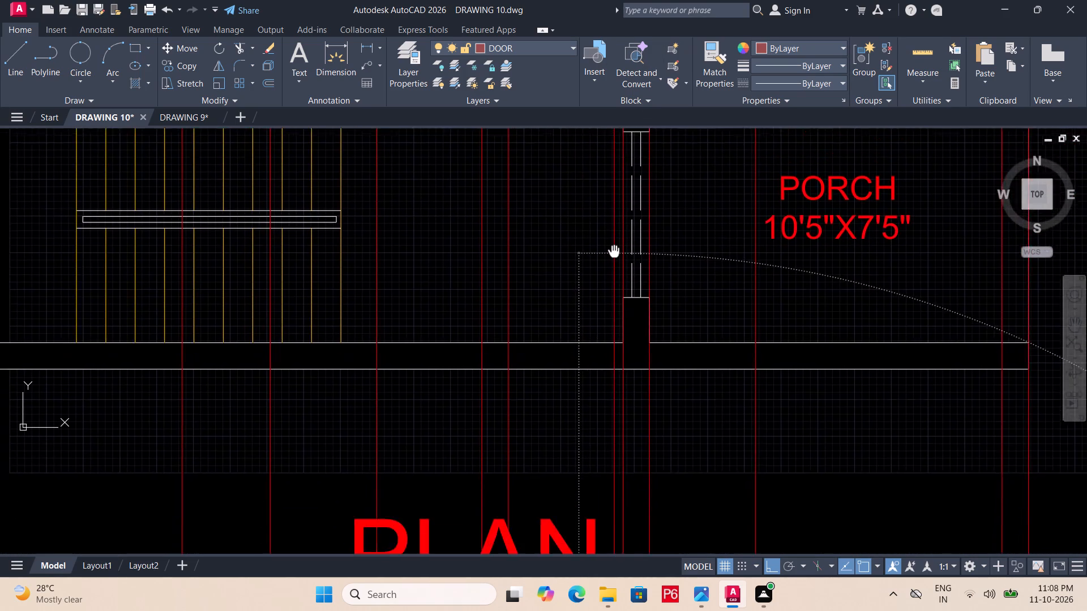
{"action": "middle_click_drag", "start_coordinate": [614, 251], "coordinate": [631, 100]}
{"action": "middle_click_drag", "start_coordinate": [617, 425], "coordinate": [606, 103]}
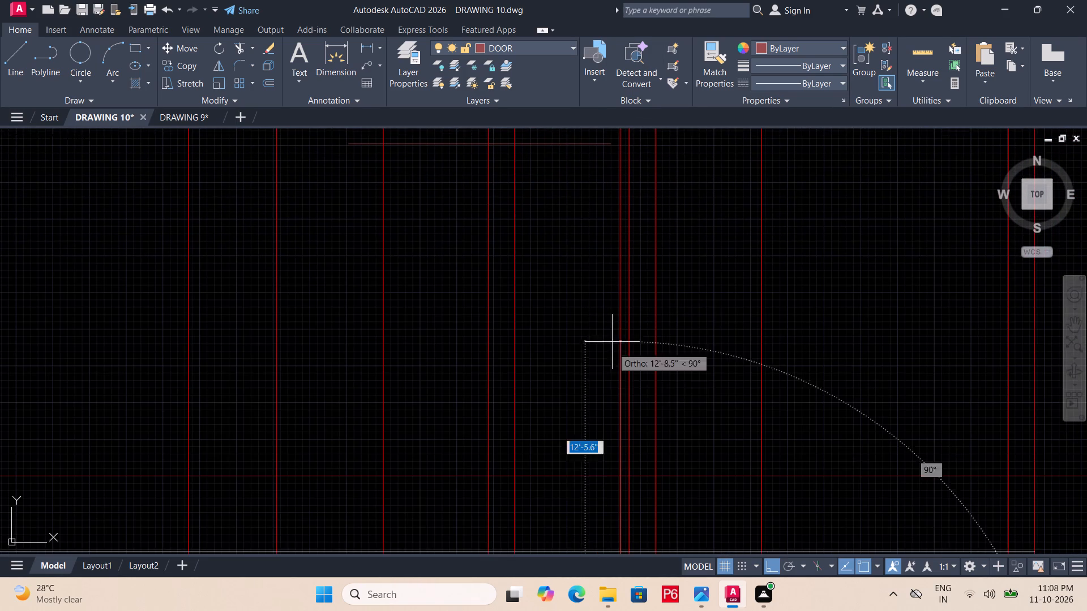
{"action": "middle_click_drag", "start_coordinate": [610, 390], "coordinate": [634, 155]}
{"action": "middle_click_drag", "start_coordinate": [637, 412], "coordinate": [641, 387]}
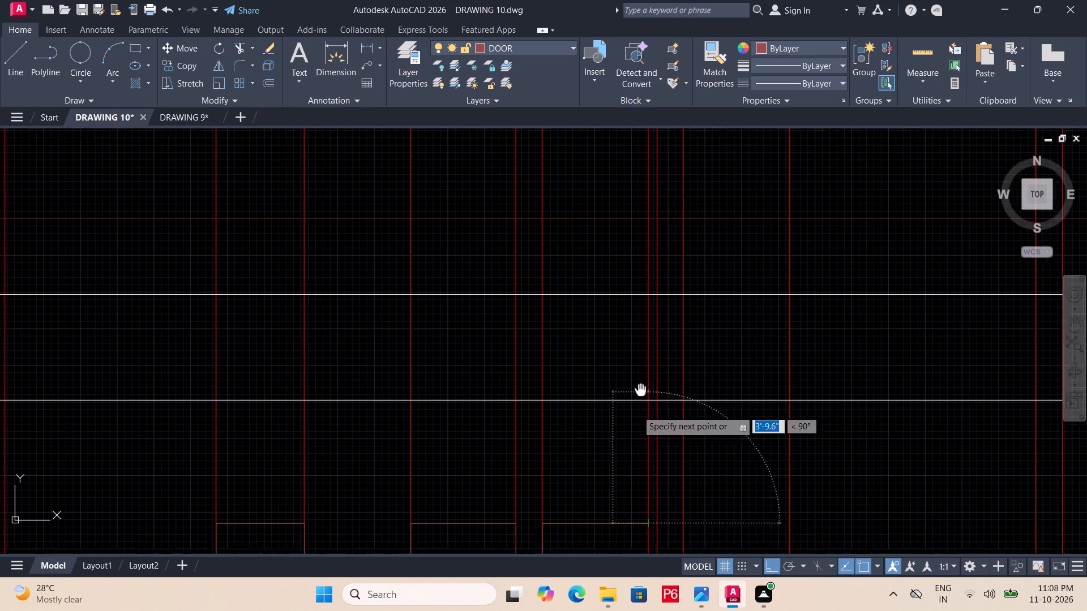
{"action": "middle_click_drag", "start_coordinate": [641, 387], "coordinate": [637, 134]}
{"action": "middle_click_drag", "start_coordinate": [652, 436], "coordinate": [655, 164]}
{"action": "middle_click_drag", "start_coordinate": [662, 386], "coordinate": [664, 184]}
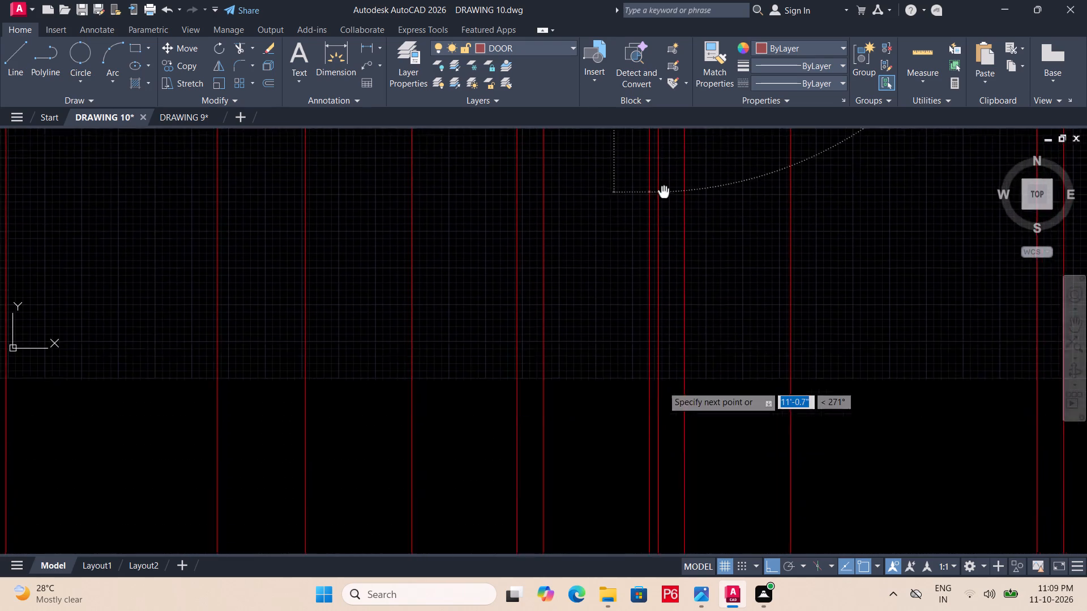
{"action": "middle_click_drag", "start_coordinate": [664, 184], "coordinate": [661, 144]}
{"action": "middle_click_drag", "start_coordinate": [637, 456], "coordinate": [642, 230]}
{"action": "middle_click_drag", "start_coordinate": [667, 430], "coordinate": [672, 195]}
{"action": "middle_click_drag", "start_coordinate": [683, 485], "coordinate": [665, 178]}
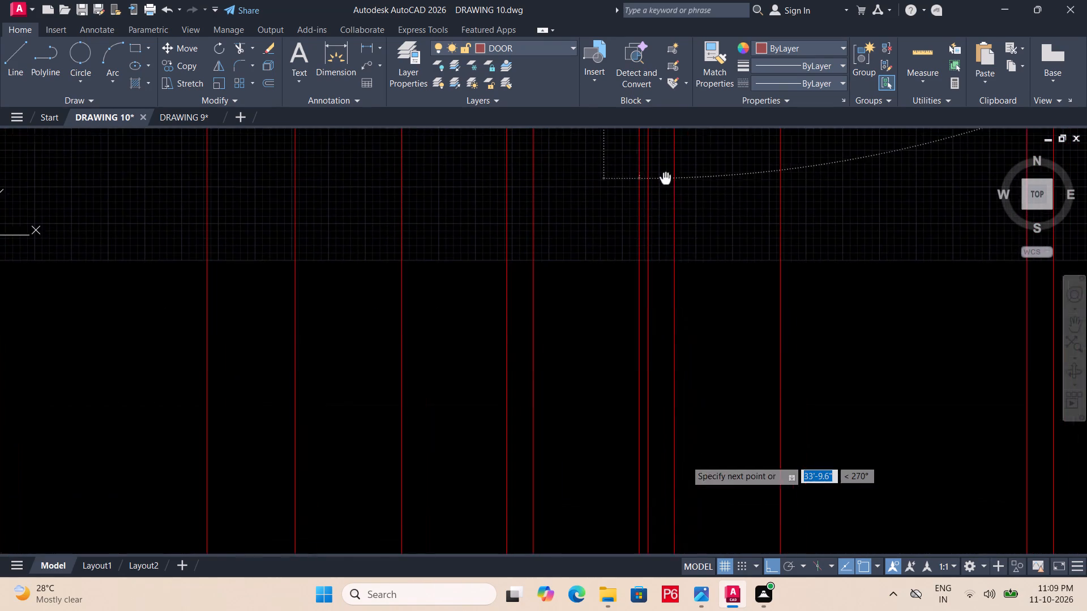
{"action": "middle_click_drag", "start_coordinate": [649, 517], "coordinate": [649, 268]}
{"action": "middle_click_drag", "start_coordinate": [707, 506], "coordinate": [696, 326]}
{"action": "middle_click_drag", "start_coordinate": [701, 530], "coordinate": [684, 284]}
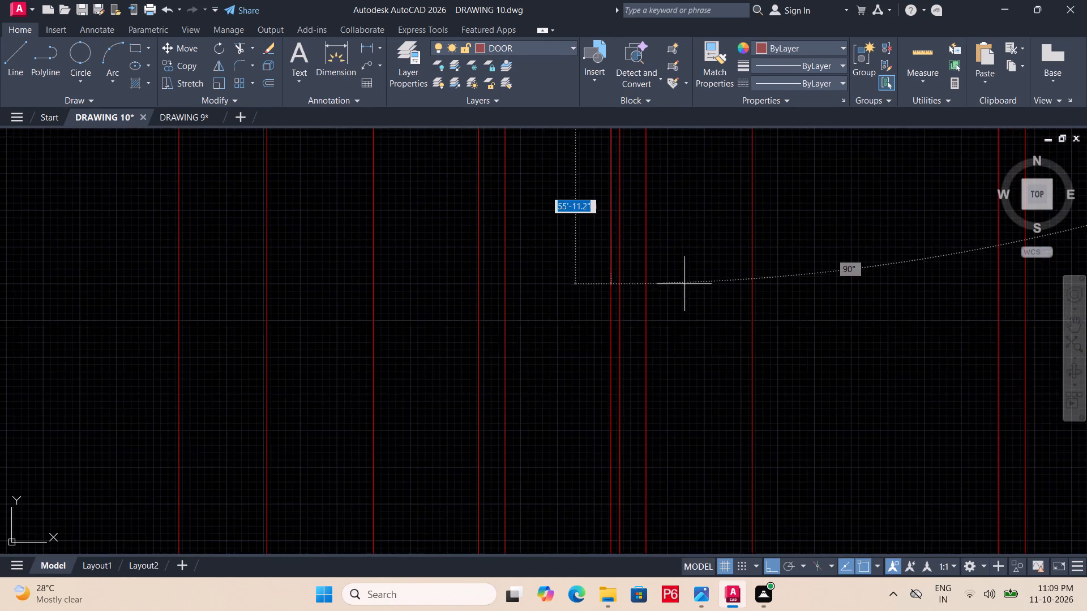
{"action": "scroll", "coordinate": [652, 296], "scroll_direction": "down", "scroll_amount": 3}
{"action": "scroll", "coordinate": [649, 366], "scroll_direction": "down", "scroll_amount": 3}
{"action": "middle_click_drag", "start_coordinate": [671, 498], "coordinate": [661, 253]}
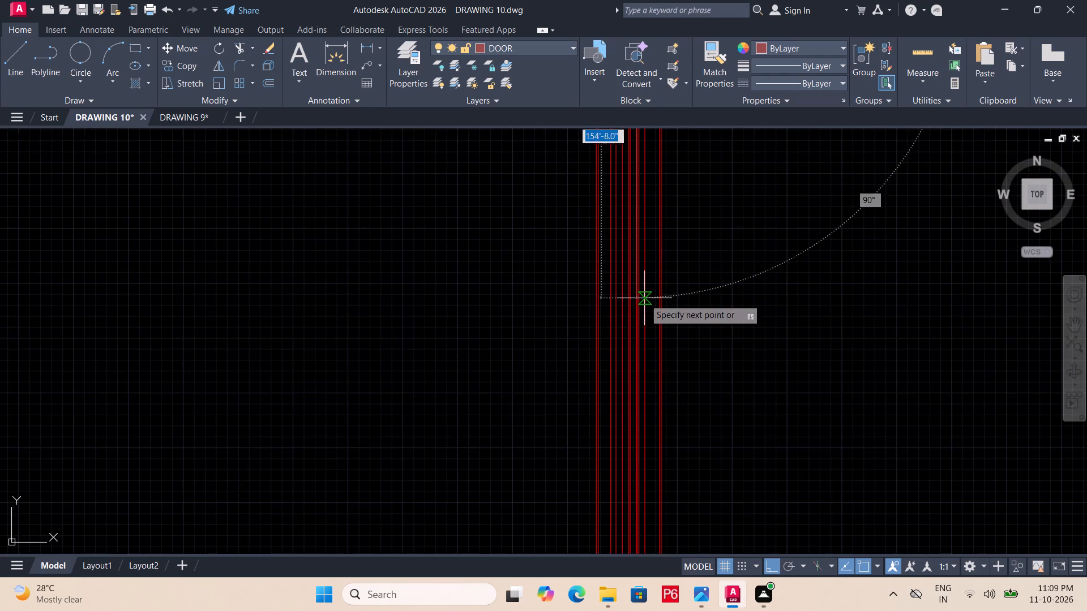
{"action": "middle_click_drag", "start_coordinate": [643, 349], "coordinate": [616, 610]}
{"action": "scroll", "coordinate": [643, 349], "scroll_direction": "down", "scroll_amount": 1}
{"action": "scroll", "coordinate": [648, 379], "scroll_direction": "up", "scroll_amount": 3}
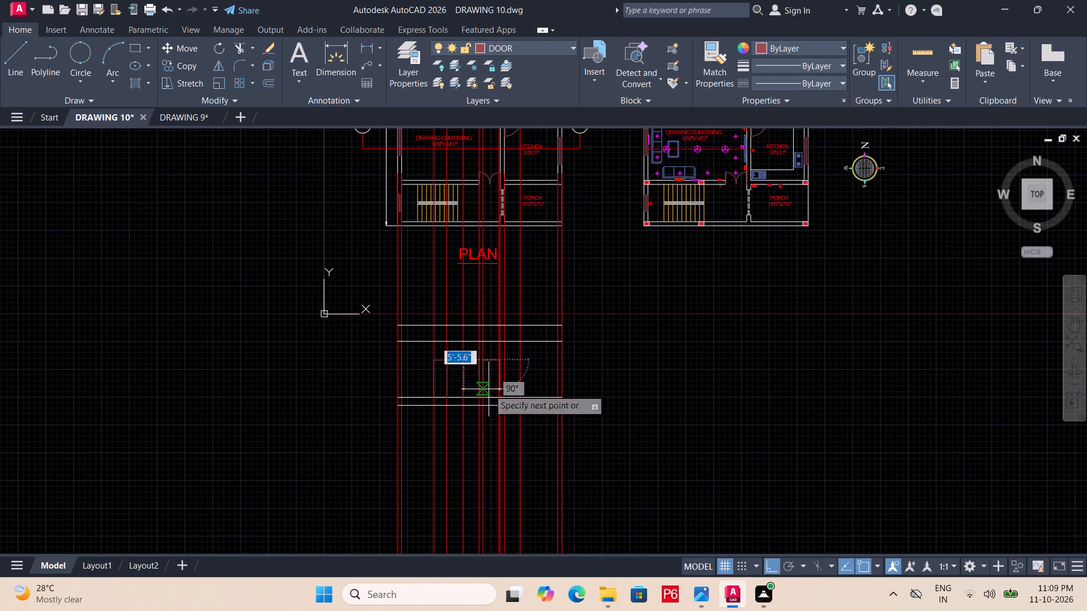
Finish the third door outline by drawing its right side down to the second-lowest level line.
{"action": "scroll", "coordinate": [489, 389], "scroll_direction": "up", "scroll_amount": 4}
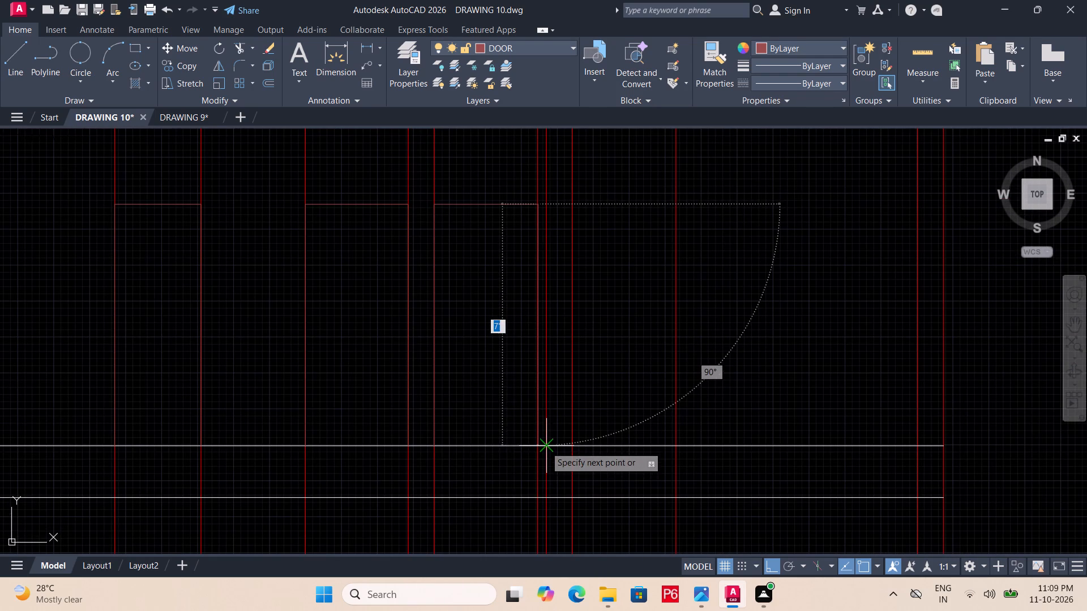
{"action": "double_click", "coordinate": [537, 446]}
Save the drawing.
{"action": "key", "text": "ctrl+s"}
{"action": "key", "text": "ctrl+s"}
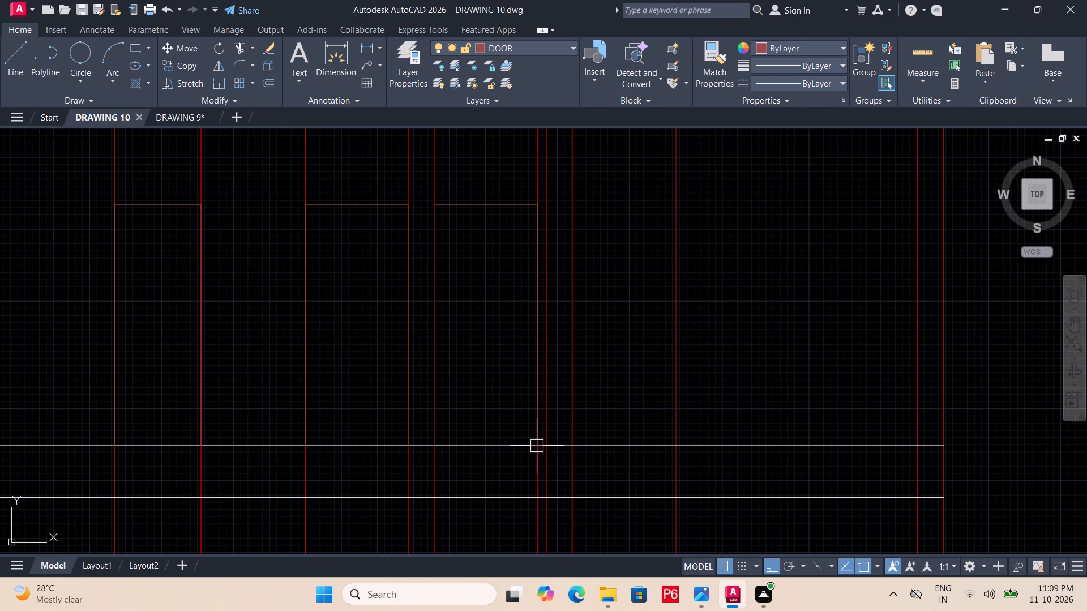
{"action": "key", "text": "ctrl+s"}
{"action": "key", "text": "ctrl+s"}
{"action": "key", "text": "ctrl+s"}
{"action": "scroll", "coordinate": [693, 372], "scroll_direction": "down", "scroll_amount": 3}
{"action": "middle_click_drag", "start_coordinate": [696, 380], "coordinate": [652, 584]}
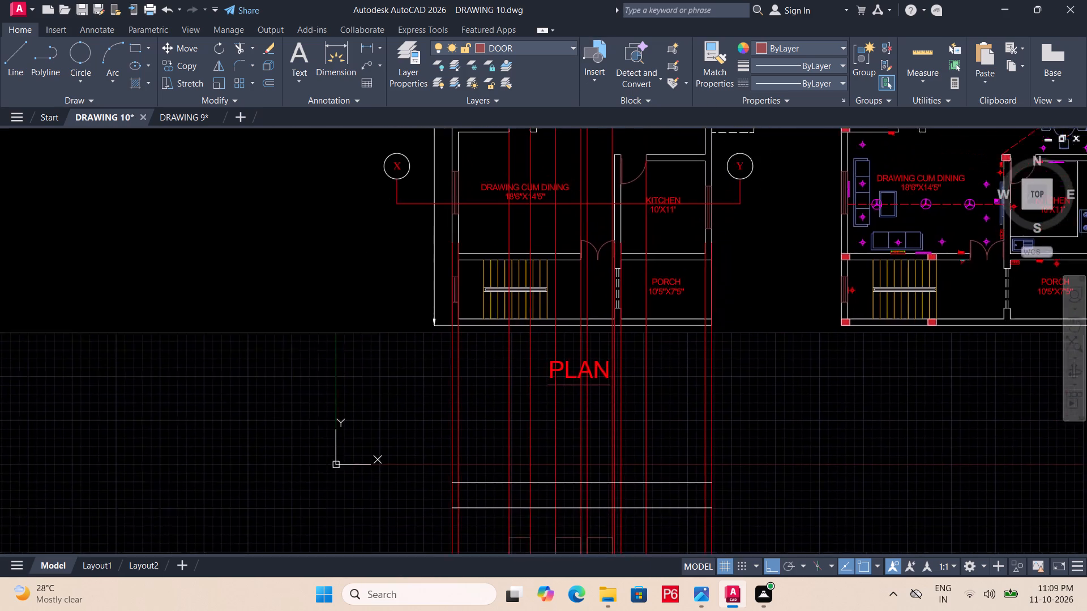
Save the drawing with the three door outlines in the section.
{"action": "middle_click_drag", "start_coordinate": [652, 584], "coordinate": [644, 375]}
{"action": "scroll", "coordinate": [644, 375], "scroll_direction": "up", "scroll_amount": 1}
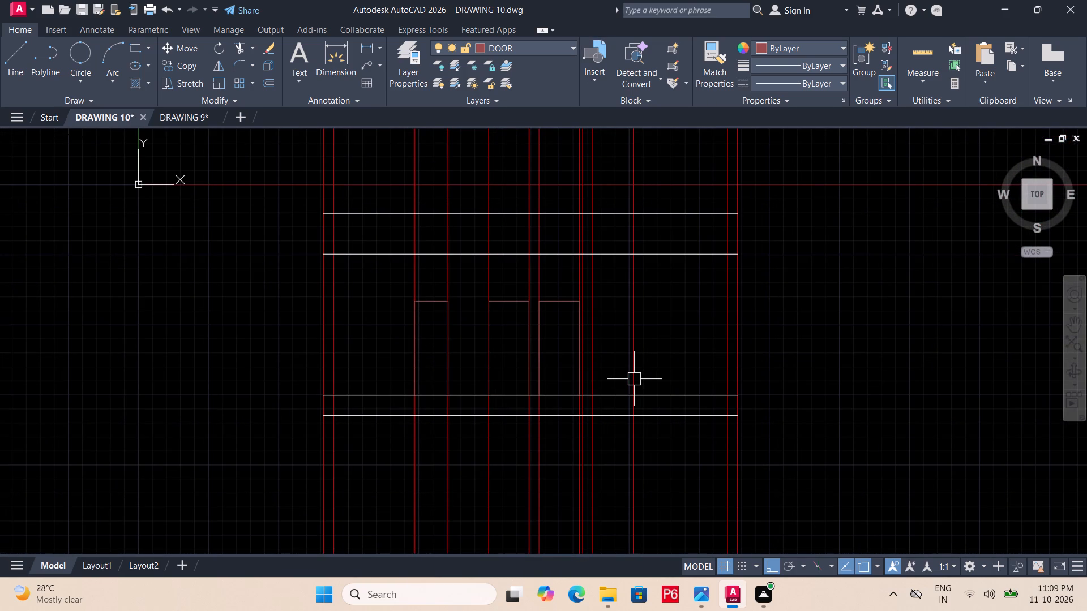
{"action": "key", "text": "ctrl+s"}
{"action": "key", "text": "ctrl+s"}
{"action": "key", "text": "ctrl+s"}
{"action": "key", "text": "ctrl+s"}
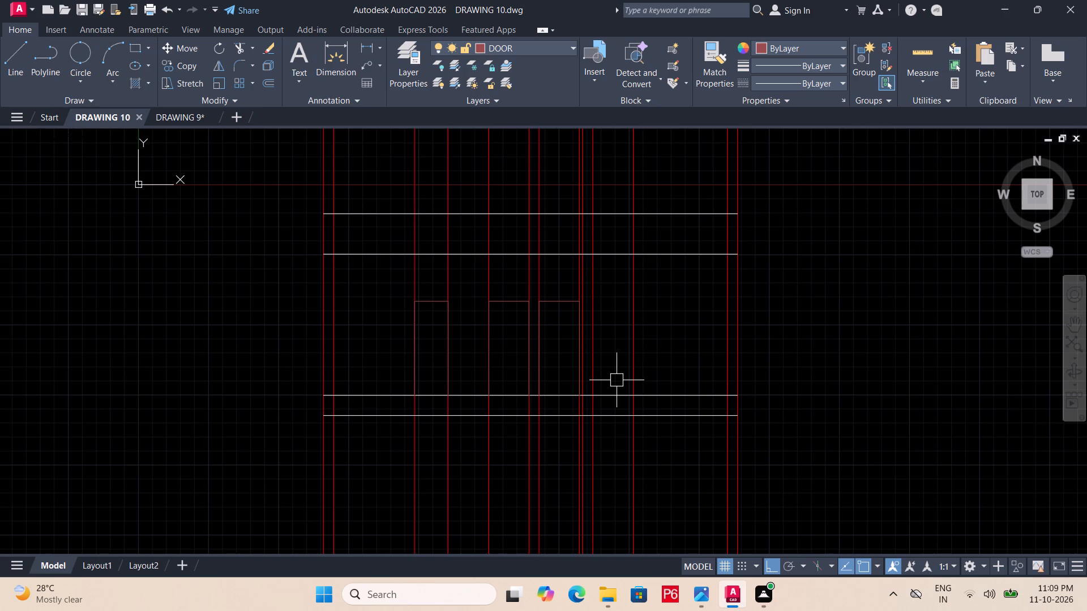
Draw a fourth door outline, 7' high, from the second-lowest level line between the two projection rays of the kitchen door opening.
{"action": "type", "text": "L"}
{"action": "key", "text": "space"}
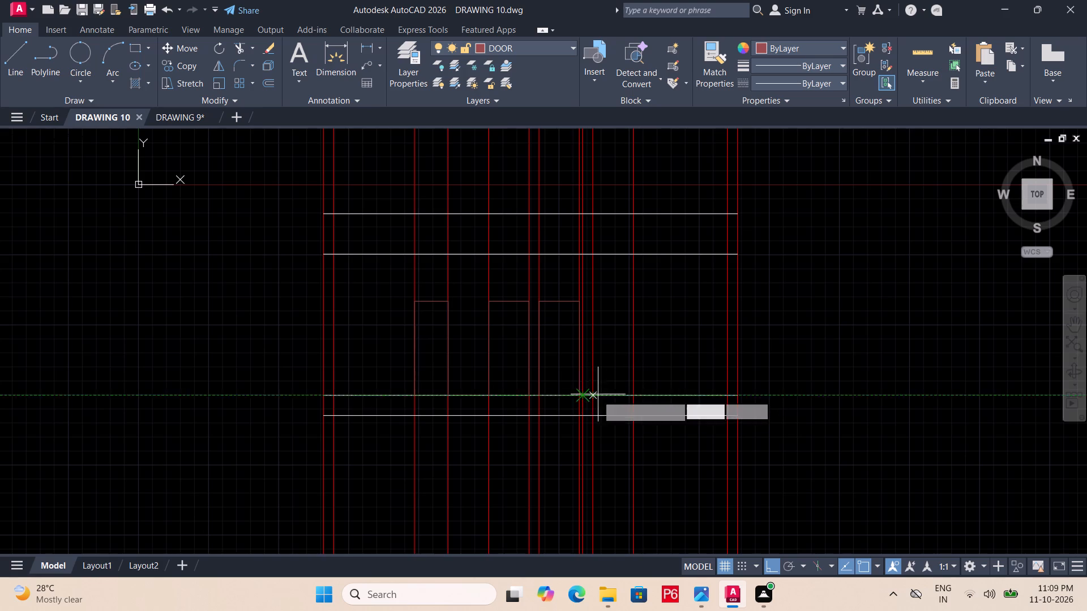
{"action": "left_click_drag", "start_coordinate": [597, 395], "coordinate": [597, 385]}
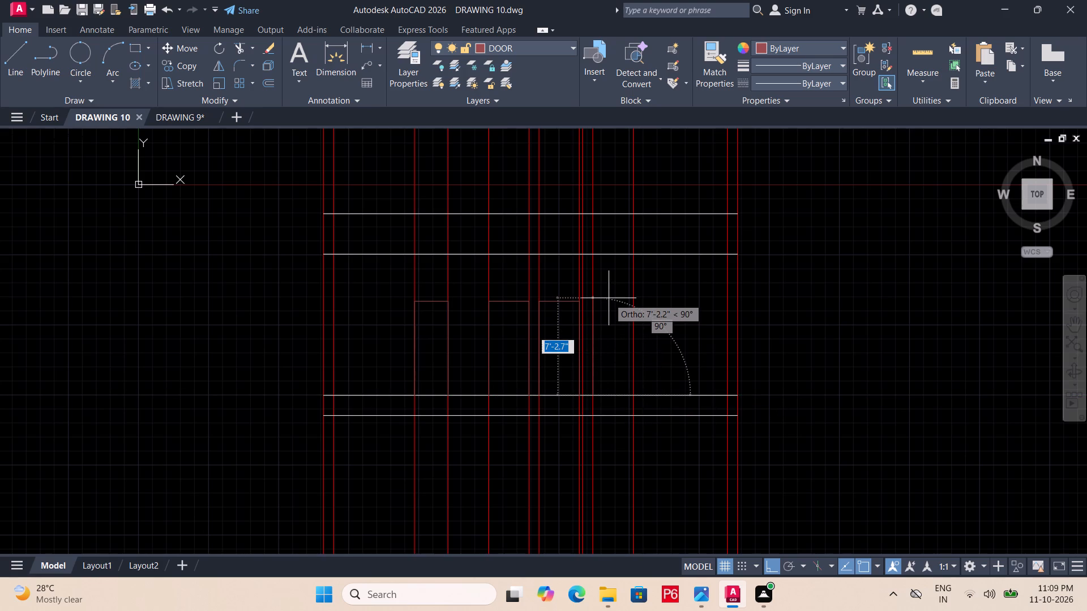
{"action": "type", "text": "7'"}
{"action": "key", "text": "Return"}
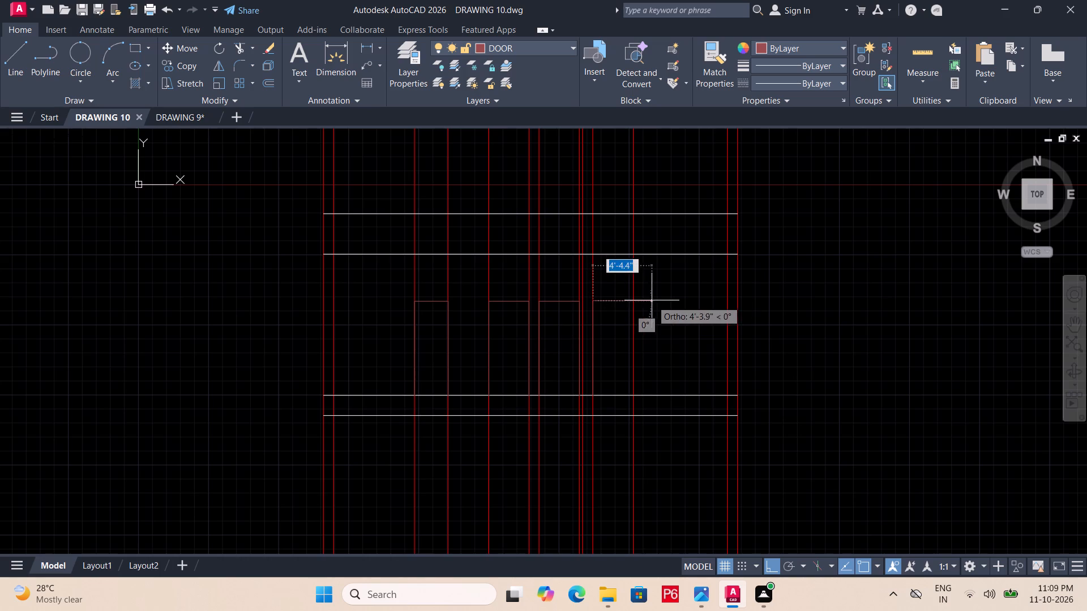
{"action": "left_click", "coordinate": [639, 303]}
{"action": "left_click", "coordinate": [638, 398]}
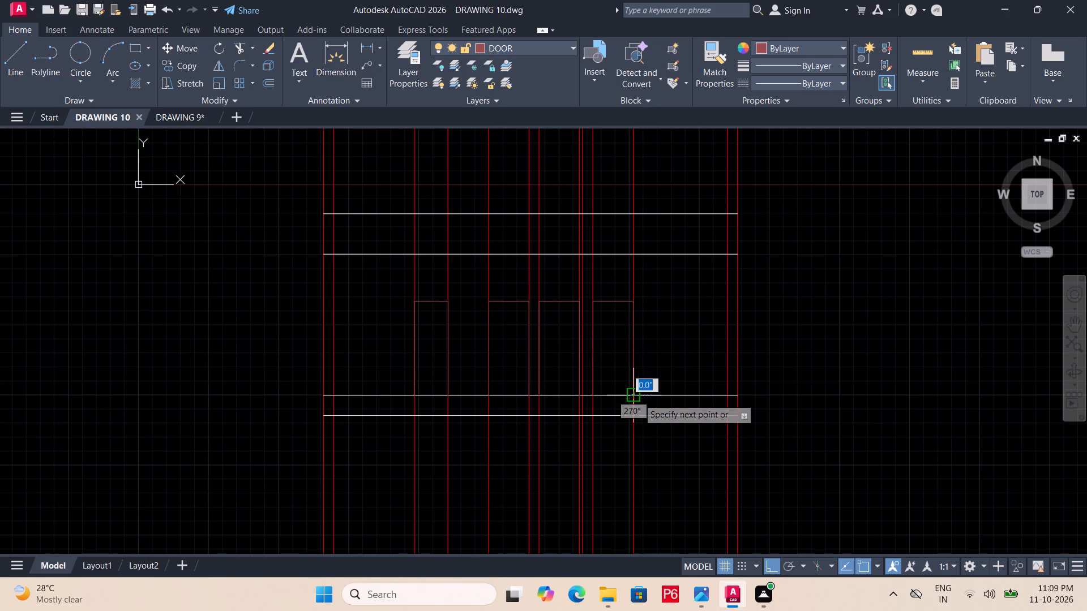
Save the drawing with the fourth door outline.
{"action": "key", "text": "ctrl+s"}
{"action": "key", "text": "ctrl+s"}
{"action": "key", "text": "ctrl+s"}
{"action": "key", "text": "ctrl+s"}
{"action": "middle_click_drag", "start_coordinate": [669, 378], "coordinate": [784, 440], "text": "ctrl"}
{"action": "middle_click_drag", "start_coordinate": [759, 433], "coordinate": [618, 404]}
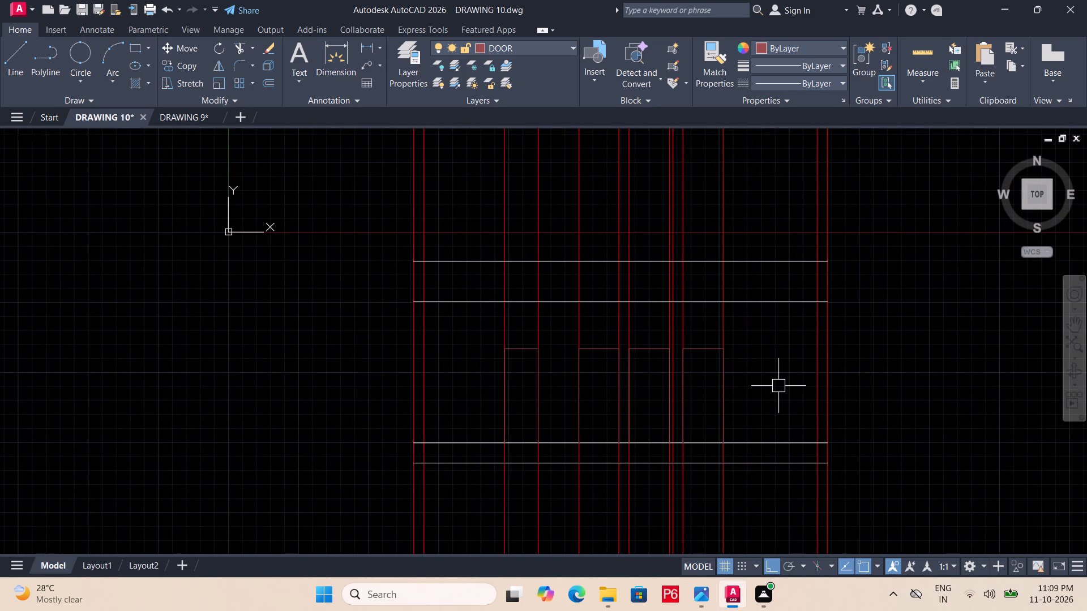
{"action": "middle_click_drag", "start_coordinate": [716, 379], "coordinate": [713, 365]}
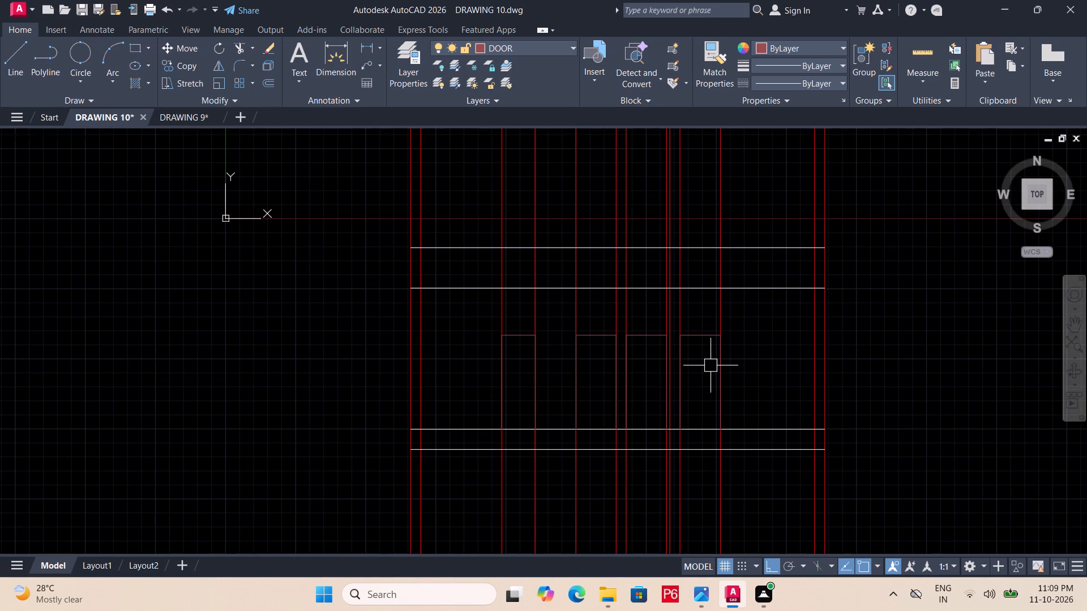
{"action": "middle_click_drag", "start_coordinate": [688, 352], "coordinate": [687, 307]}
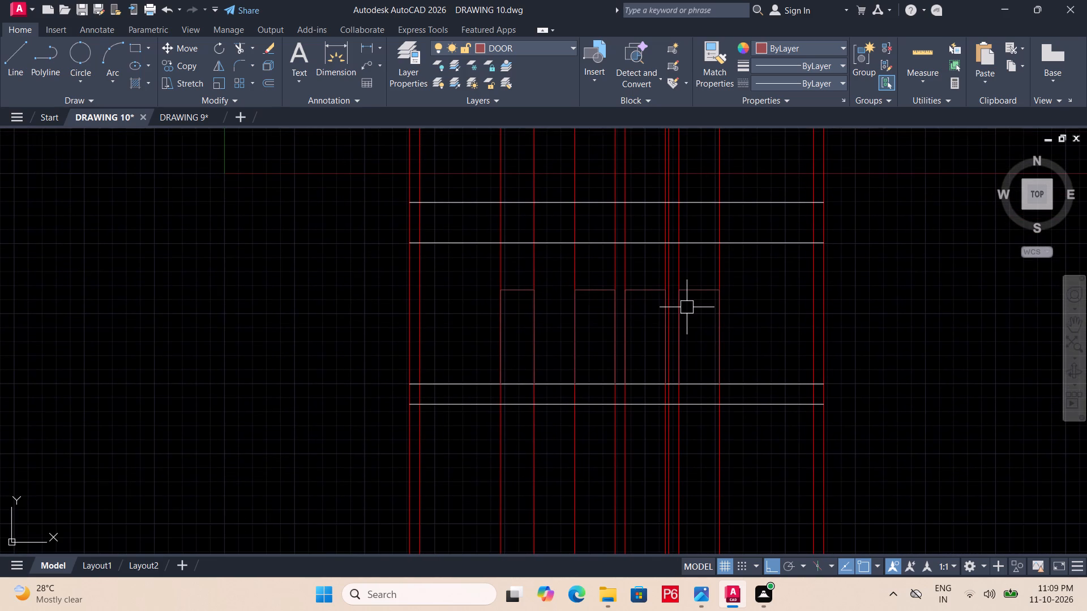
{"action": "key", "text": "ctrl+s"}
{"action": "key", "text": "ctrl+s"}
{"action": "key", "text": "ctrl+s"}
{"action": "key", "text": "ctrl+s"}
{"action": "key", "text": "ctrl+s"}
{"action": "middle_click_drag", "start_coordinate": [690, 303], "coordinate": [566, 378]}
{"action": "middle_click_drag", "start_coordinate": [551, 393], "coordinate": [570, 343]}
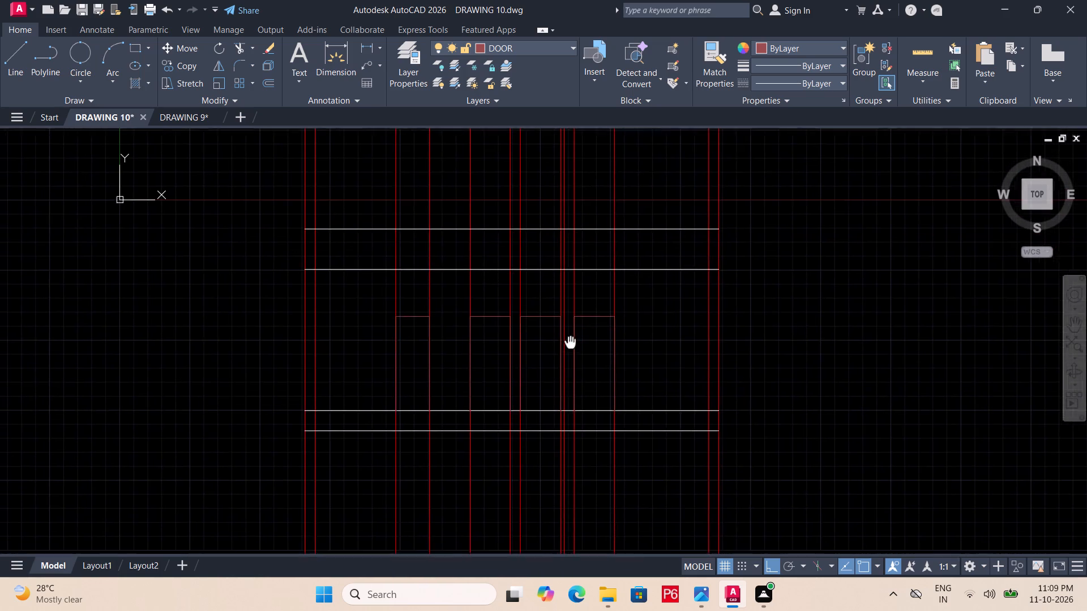
{"action": "middle_click_drag", "start_coordinate": [570, 343], "coordinate": [610, 338]}
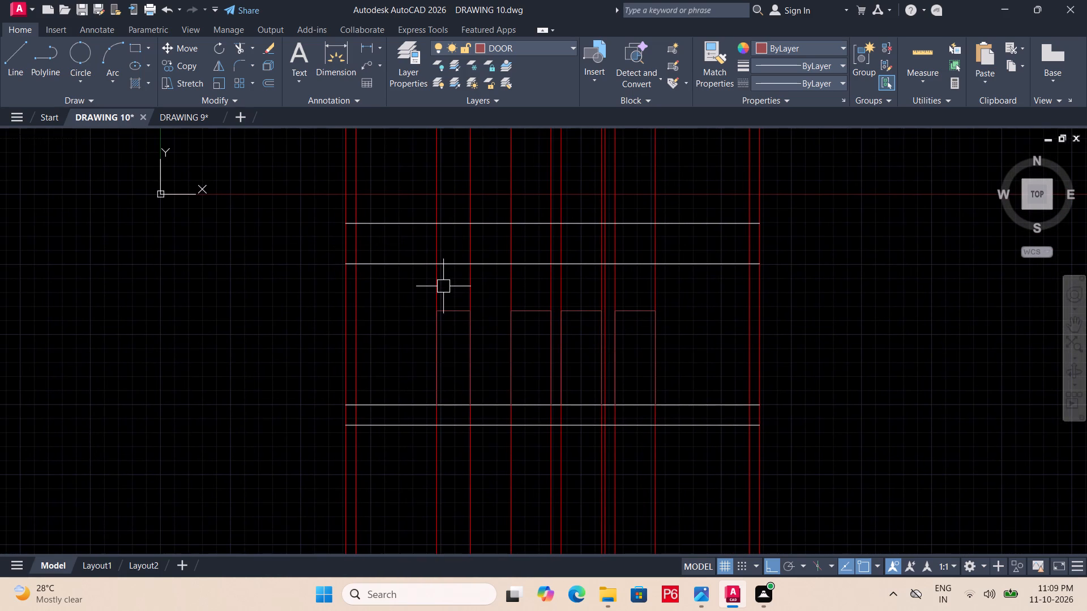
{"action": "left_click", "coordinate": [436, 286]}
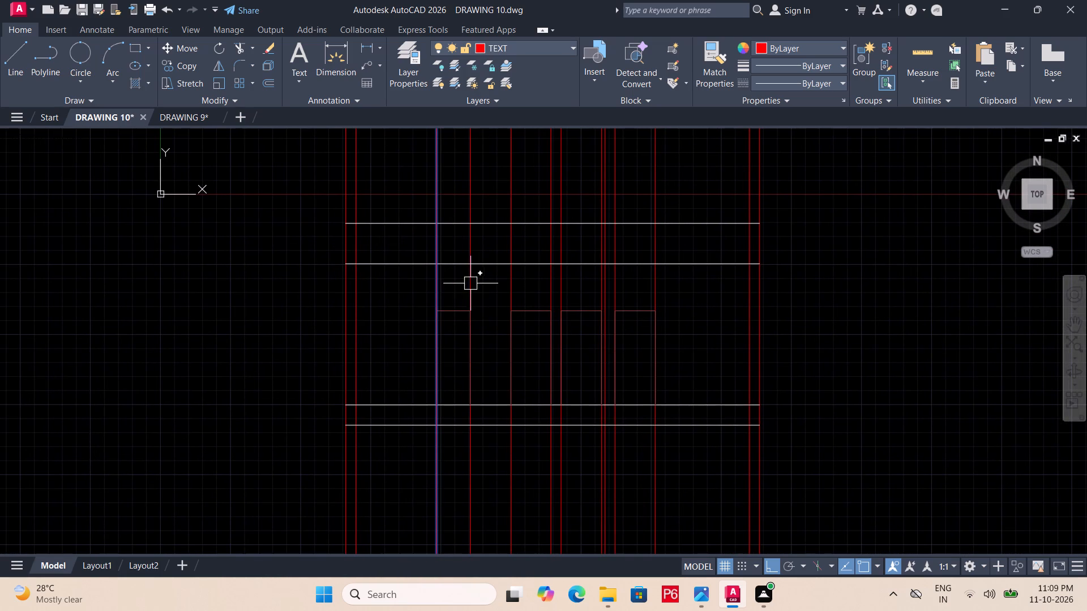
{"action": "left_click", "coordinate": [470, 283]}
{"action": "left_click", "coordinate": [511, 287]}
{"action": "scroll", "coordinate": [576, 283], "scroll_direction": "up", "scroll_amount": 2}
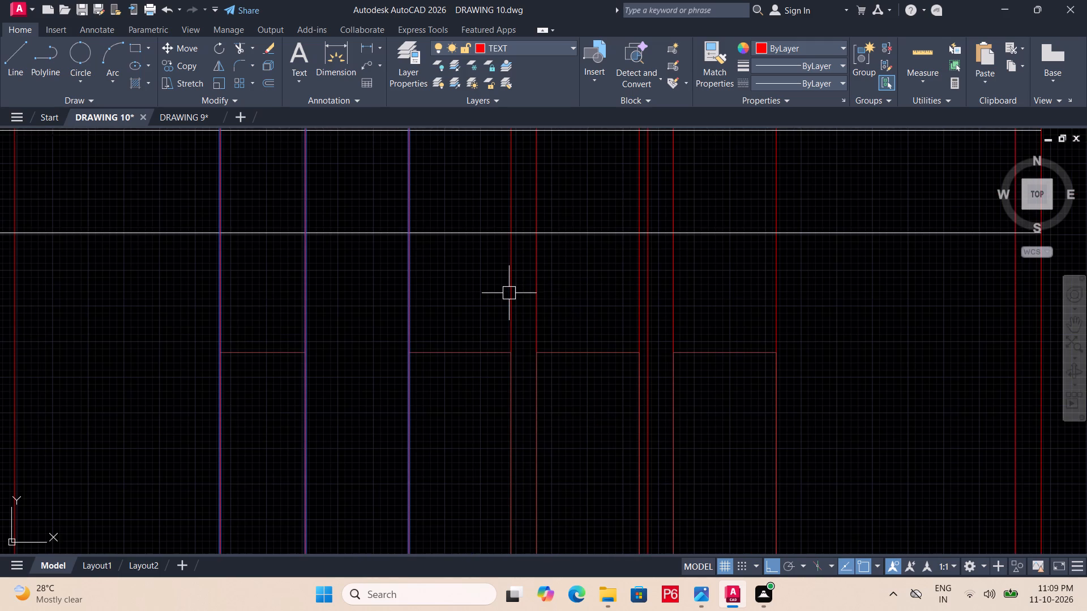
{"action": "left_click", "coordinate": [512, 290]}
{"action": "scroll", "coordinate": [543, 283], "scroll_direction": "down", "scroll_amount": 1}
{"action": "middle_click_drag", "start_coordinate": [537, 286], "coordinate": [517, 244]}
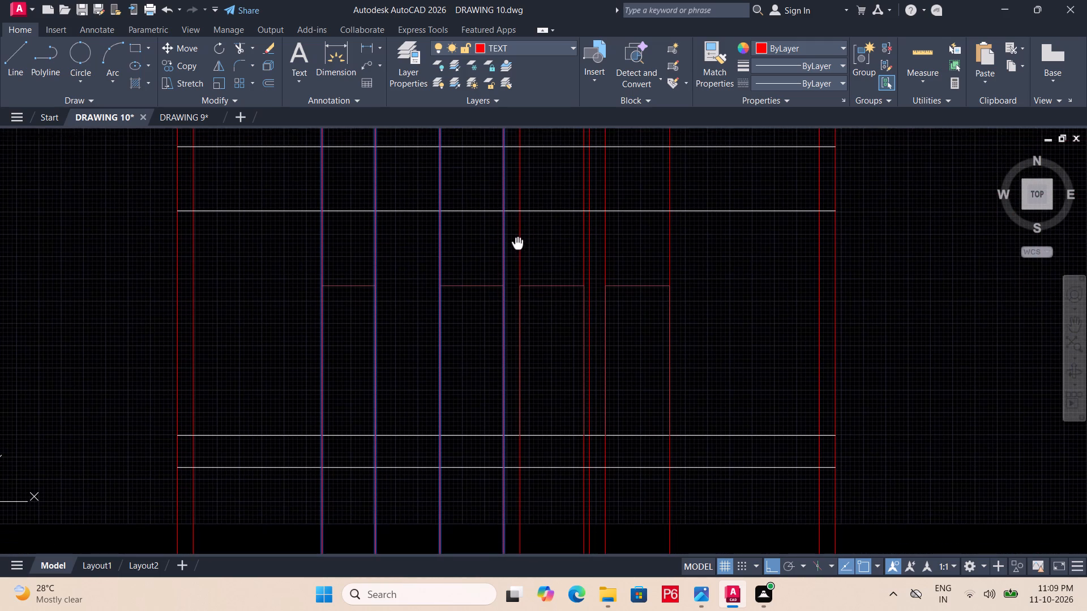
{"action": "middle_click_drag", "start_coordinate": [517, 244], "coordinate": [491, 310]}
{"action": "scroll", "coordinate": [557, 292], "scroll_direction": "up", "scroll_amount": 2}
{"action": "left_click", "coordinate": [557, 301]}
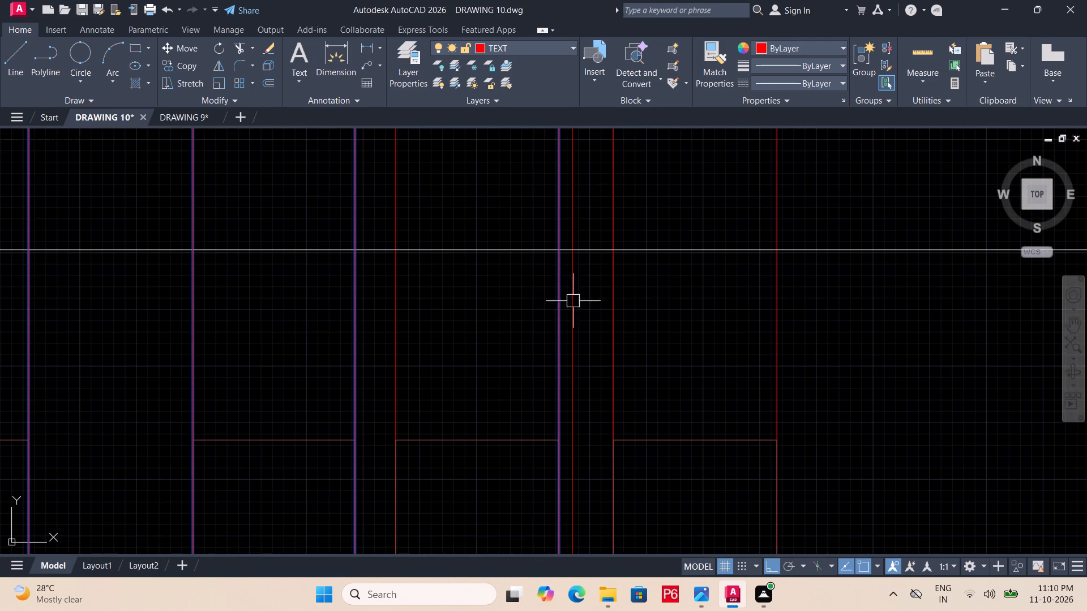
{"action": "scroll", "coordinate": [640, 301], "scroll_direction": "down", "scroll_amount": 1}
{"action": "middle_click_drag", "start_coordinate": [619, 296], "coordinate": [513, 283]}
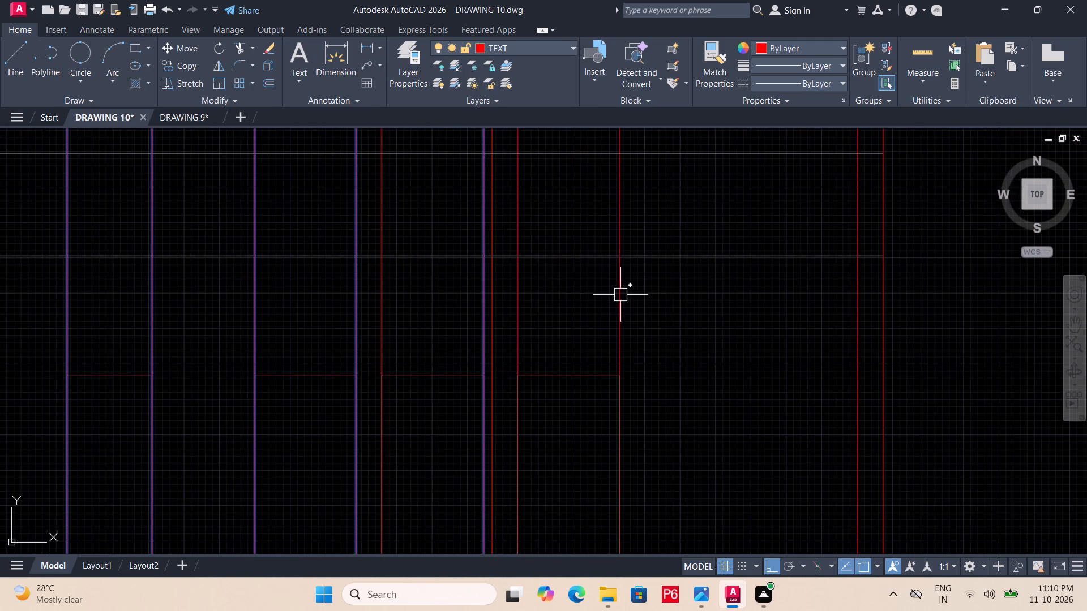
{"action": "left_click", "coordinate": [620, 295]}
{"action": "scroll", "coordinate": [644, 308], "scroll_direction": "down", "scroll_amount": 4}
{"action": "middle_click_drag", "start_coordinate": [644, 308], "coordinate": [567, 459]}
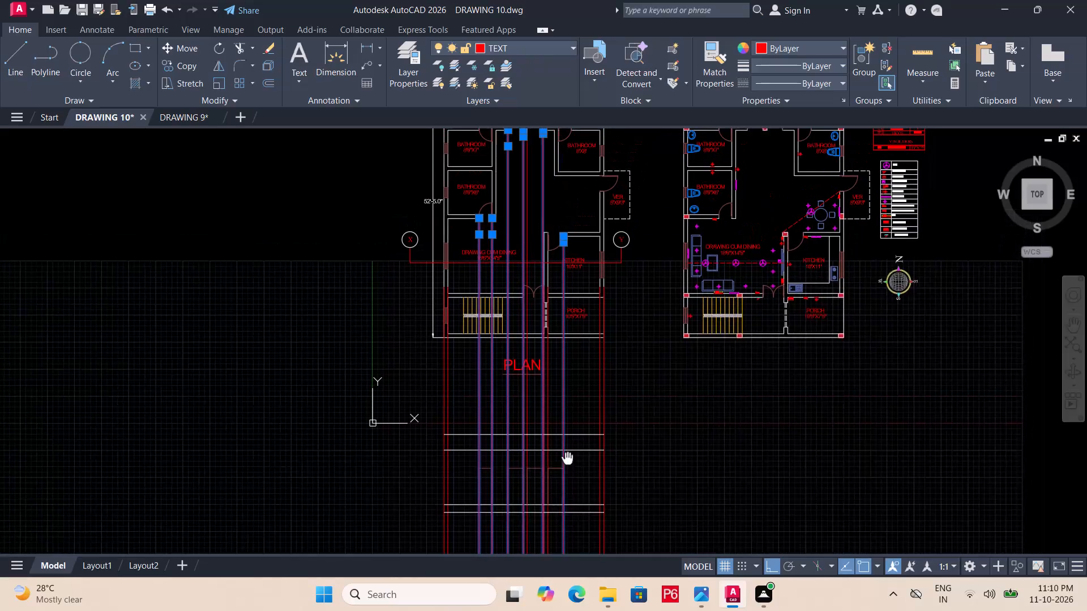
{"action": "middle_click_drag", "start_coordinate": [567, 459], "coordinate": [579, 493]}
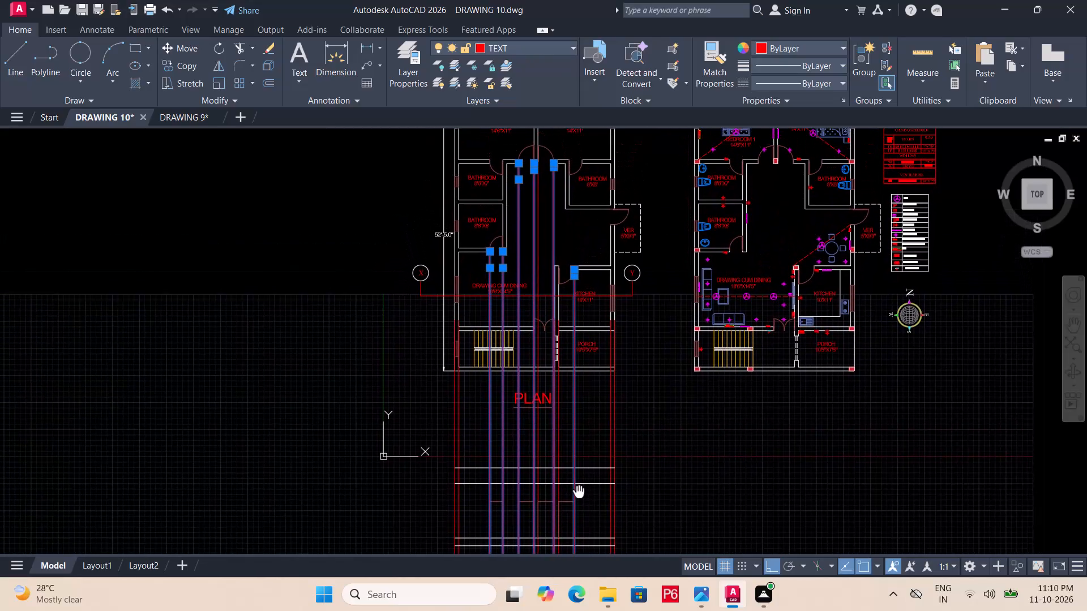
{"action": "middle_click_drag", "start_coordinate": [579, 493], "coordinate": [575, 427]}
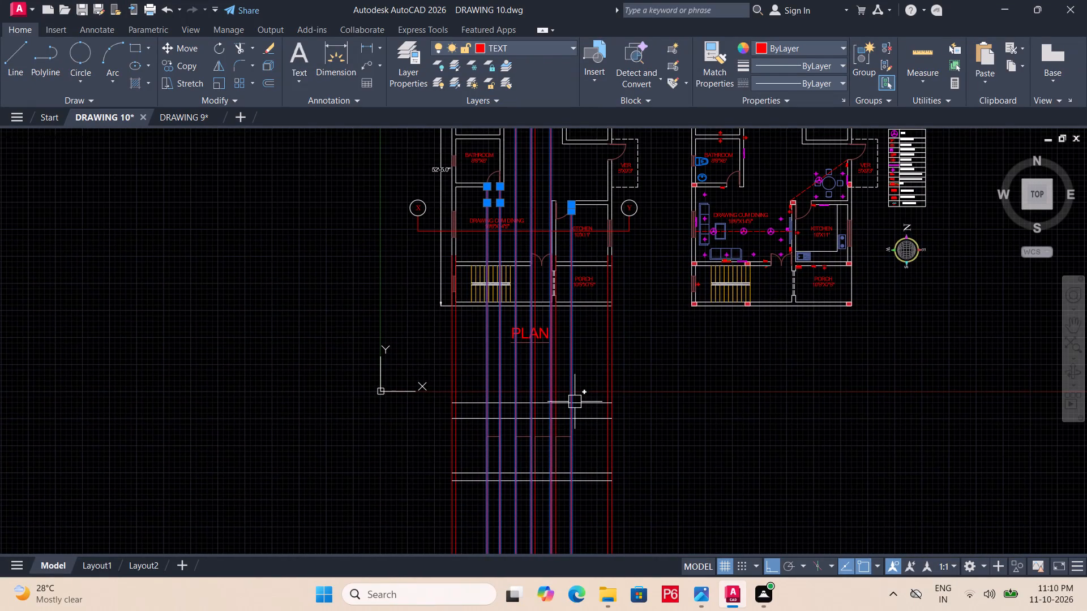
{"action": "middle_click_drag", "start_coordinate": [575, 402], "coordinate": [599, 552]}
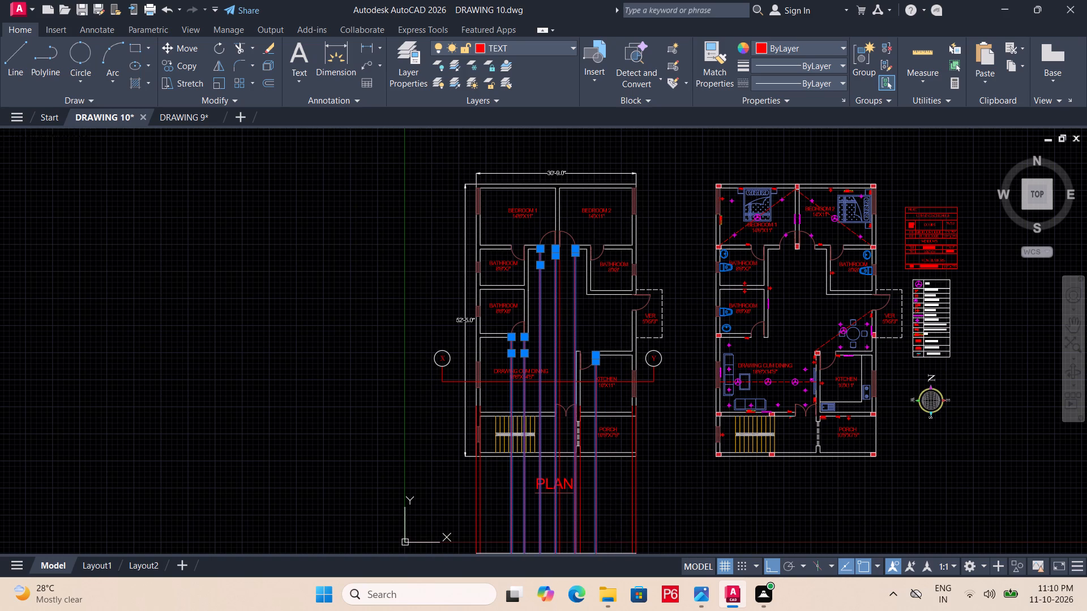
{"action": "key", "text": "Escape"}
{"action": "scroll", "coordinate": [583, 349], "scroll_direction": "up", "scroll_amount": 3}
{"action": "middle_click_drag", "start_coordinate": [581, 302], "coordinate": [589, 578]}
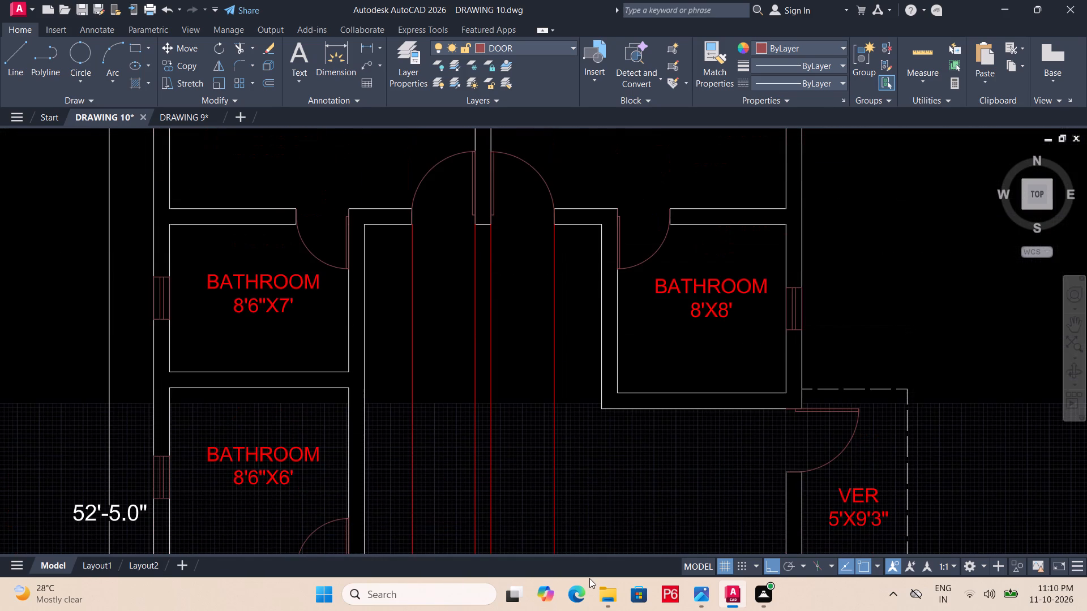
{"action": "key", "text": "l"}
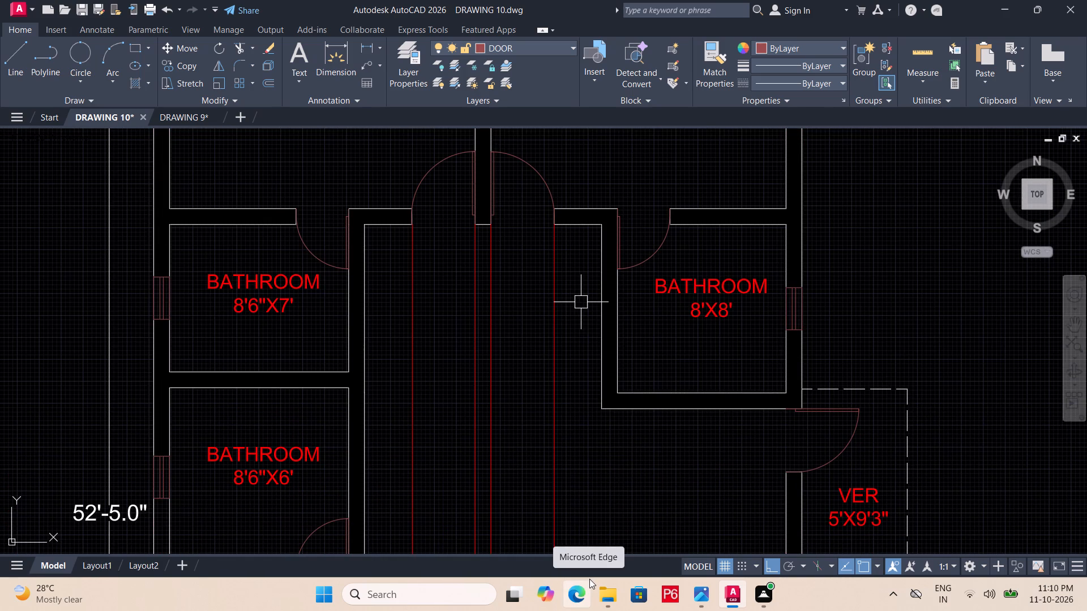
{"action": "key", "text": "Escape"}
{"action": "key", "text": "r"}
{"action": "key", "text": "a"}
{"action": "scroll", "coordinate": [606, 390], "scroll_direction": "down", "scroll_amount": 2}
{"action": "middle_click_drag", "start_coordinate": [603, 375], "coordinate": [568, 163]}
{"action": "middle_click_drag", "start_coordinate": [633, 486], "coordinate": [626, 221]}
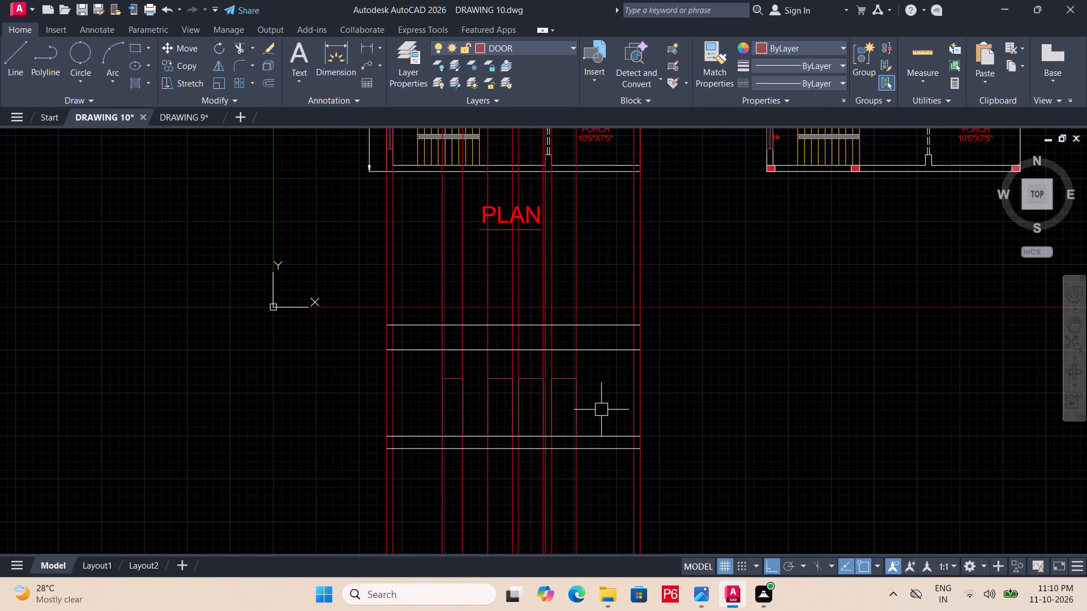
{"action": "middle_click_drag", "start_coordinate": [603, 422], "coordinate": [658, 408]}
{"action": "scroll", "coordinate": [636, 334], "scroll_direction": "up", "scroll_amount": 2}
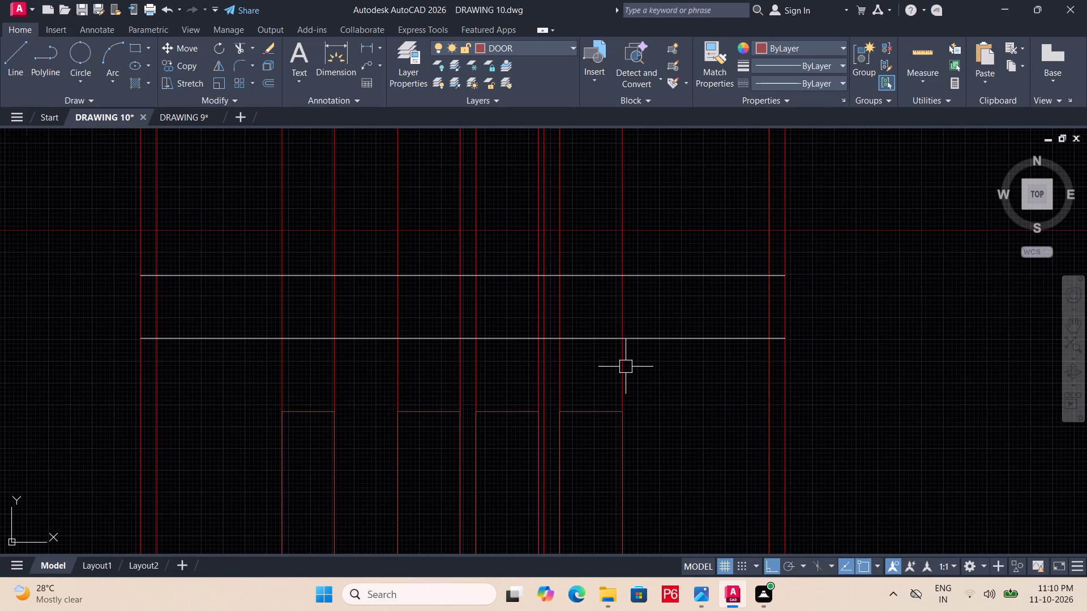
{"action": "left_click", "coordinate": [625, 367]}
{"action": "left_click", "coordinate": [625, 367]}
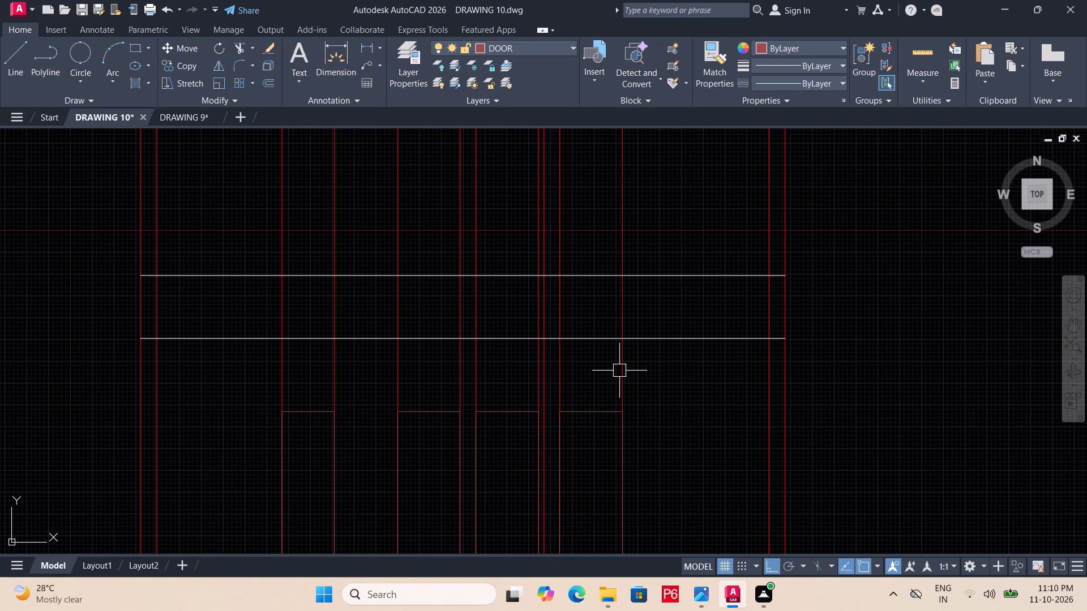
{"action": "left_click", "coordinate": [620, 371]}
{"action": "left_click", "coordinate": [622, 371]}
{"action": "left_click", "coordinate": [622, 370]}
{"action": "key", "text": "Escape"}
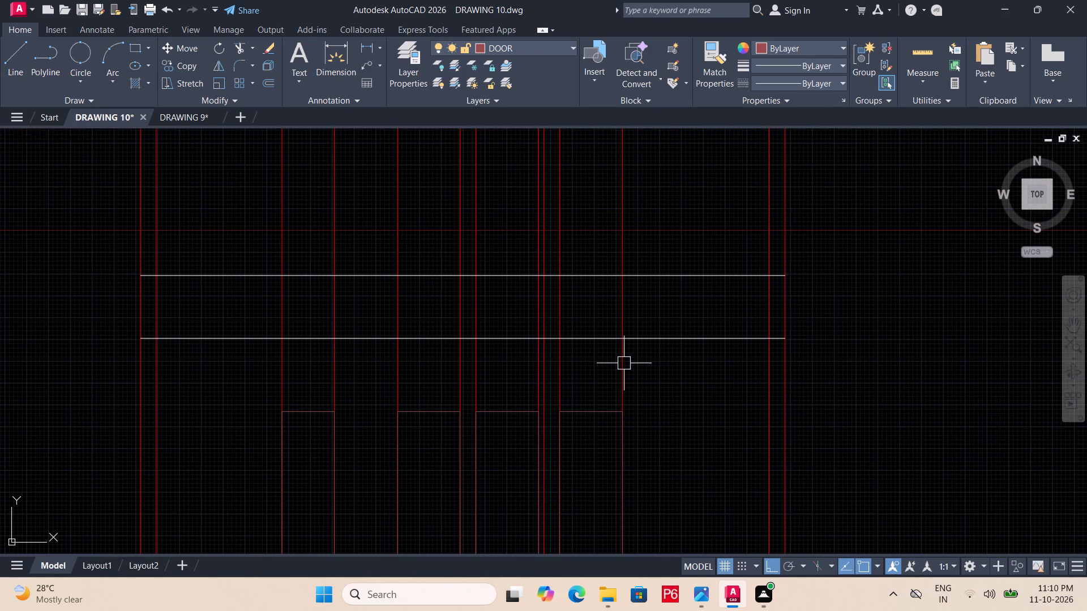
Delete the projection rays along the fourth door's right side, the second door's left side and both sides of the first door.
{"action": "left_click", "coordinate": [624, 363]}
{"action": "key", "text": "Delete"}
{"action": "middle_click_drag", "start_coordinate": [580, 369], "coordinate": [750, 345]}
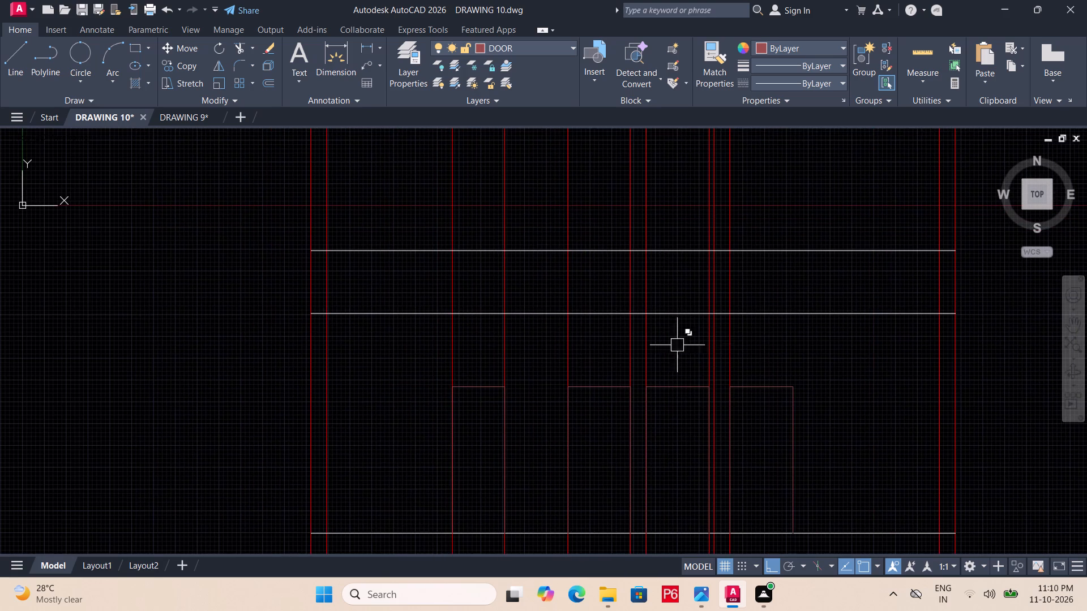
{"action": "left_click", "coordinate": [574, 343]}
{"action": "key", "text": "Delete"}
{"action": "left_click", "coordinate": [503, 346]}
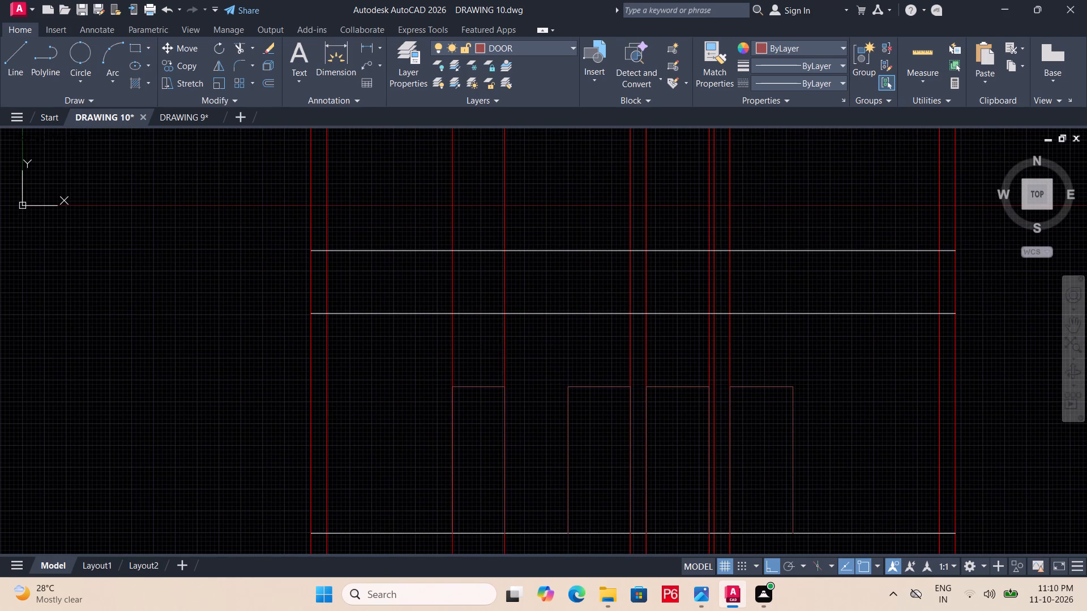
{"action": "key", "text": "Delete"}
{"action": "left_click", "coordinate": [454, 346]}
{"action": "key", "text": "Delete"}
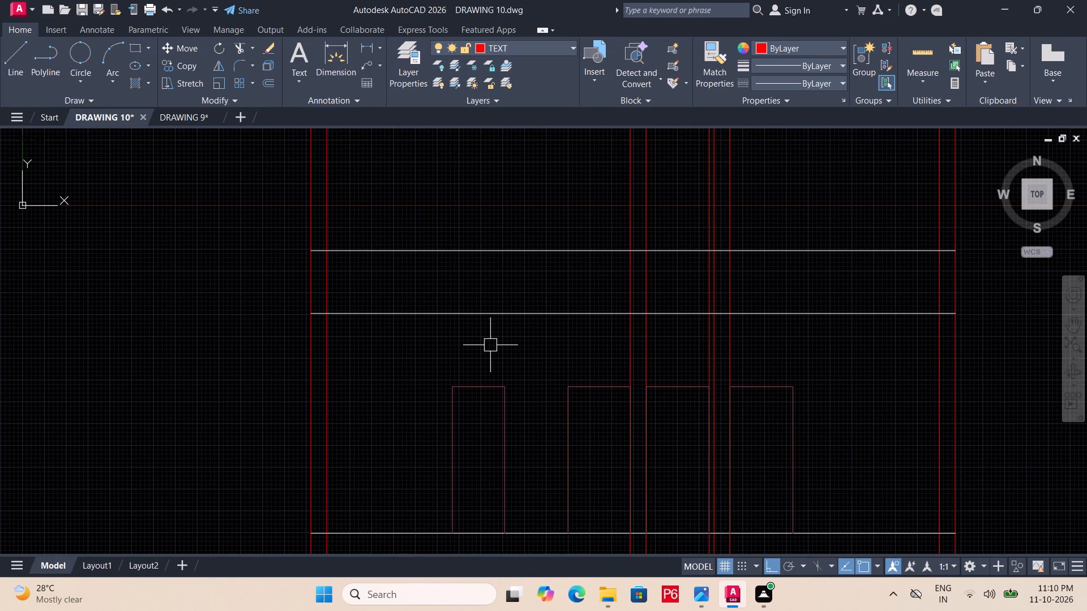
Delete the projection rays along the second door's right side and both sides of the third door.
{"action": "scroll", "coordinate": [649, 334], "scroll_direction": "up", "scroll_amount": 1}
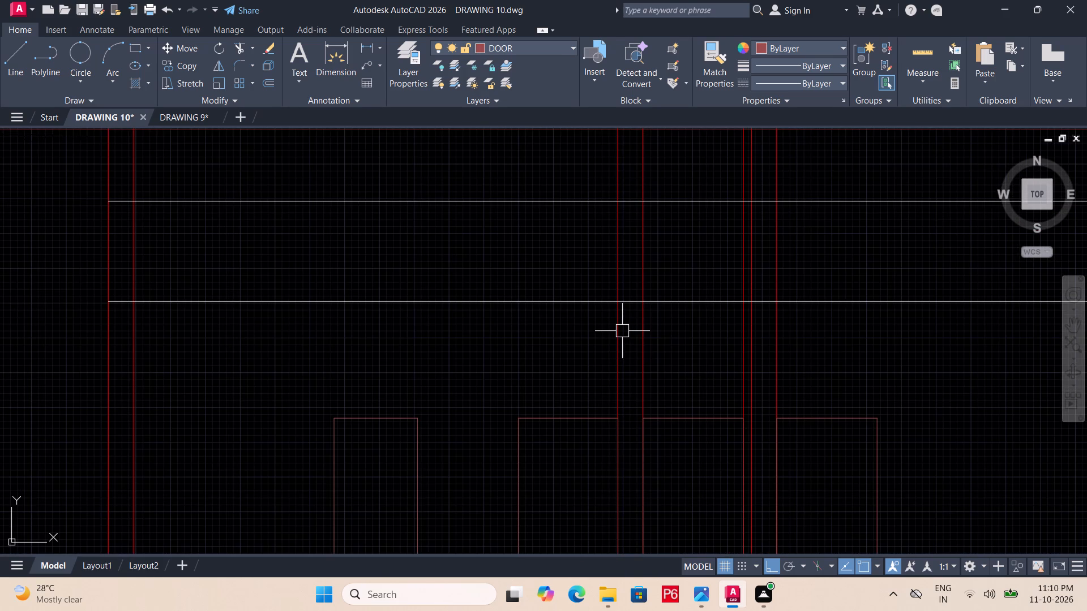
{"action": "left_click", "coordinate": [618, 337]}
{"action": "key", "text": "Delete"}
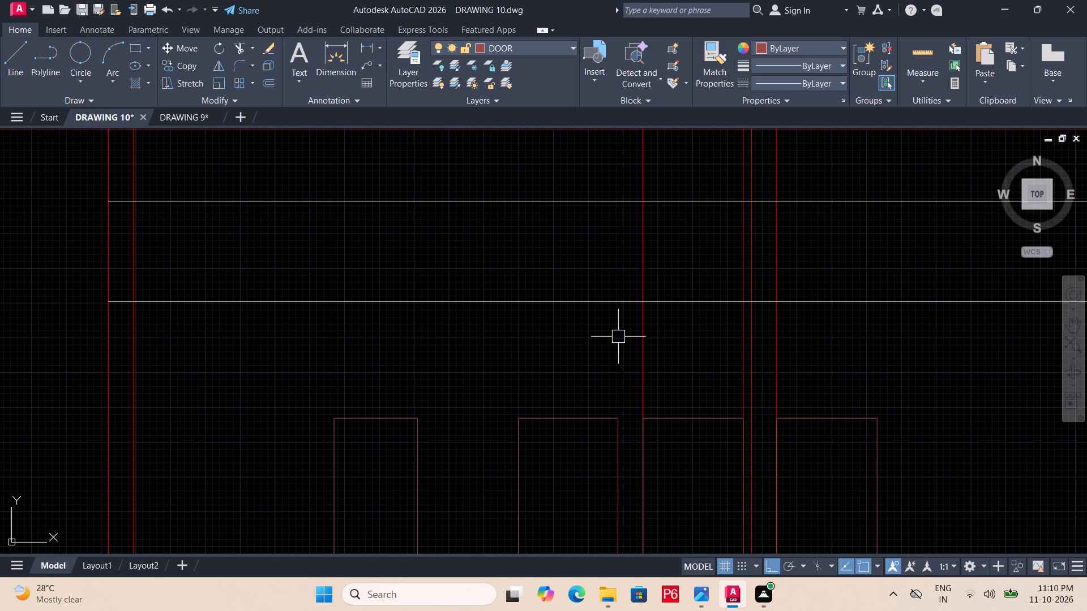
{"action": "middle_click_drag", "start_coordinate": [708, 350], "coordinate": [584, 315]}
{"action": "scroll", "coordinate": [584, 315], "scroll_direction": "down", "scroll_amount": 1}
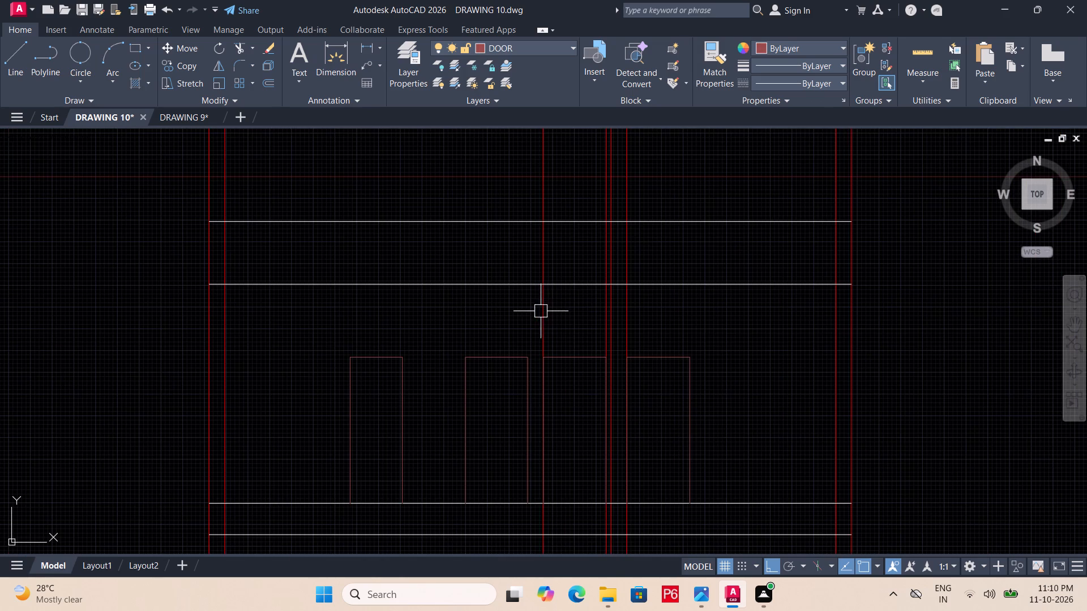
{"action": "left_click", "coordinate": [541, 311]}
{"action": "key", "text": "Delete"}
{"action": "scroll", "coordinate": [600, 320], "scroll_direction": "up", "scroll_amount": 2}
{"action": "left_click", "coordinate": [609, 313]}
{"action": "key", "text": "Delete"}
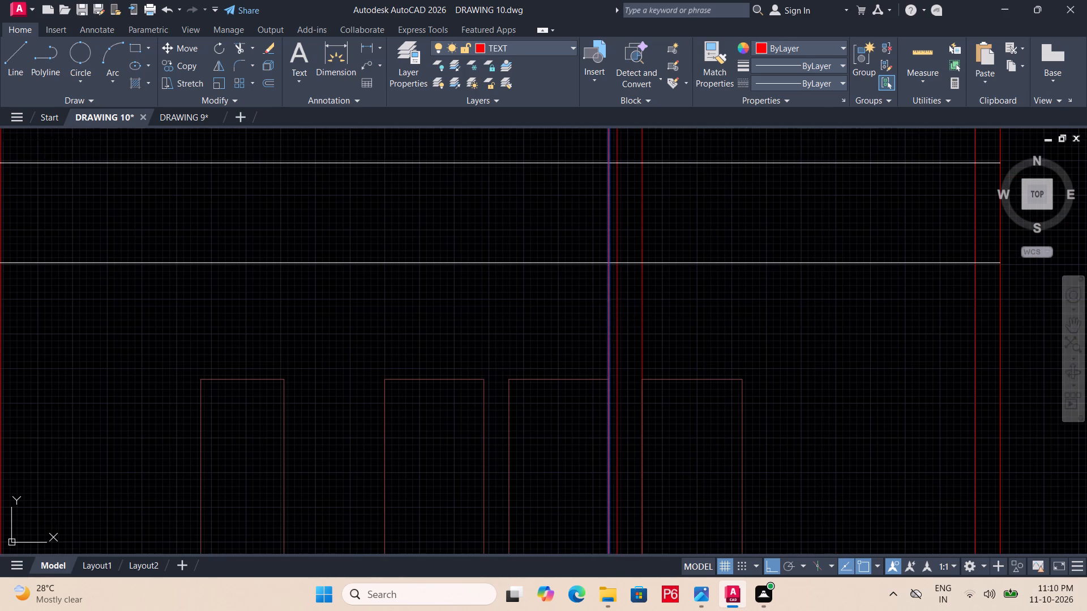
{"action": "scroll", "coordinate": [520, 317], "scroll_direction": "down", "scroll_amount": 2}
{"action": "scroll", "coordinate": [571, 304], "scroll_direction": "up", "scroll_amount": 1}
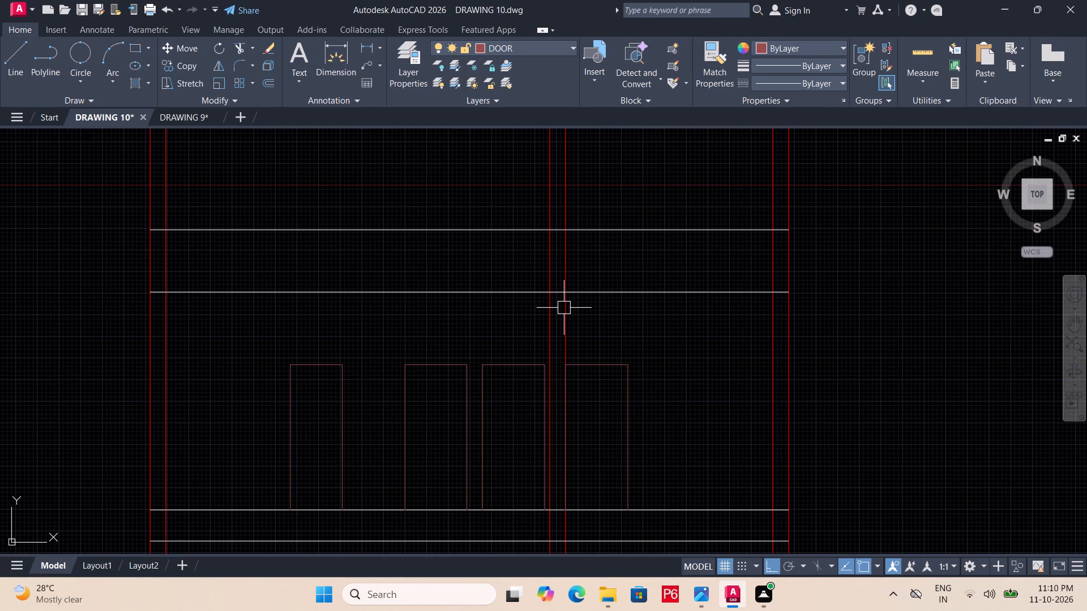
On layer 0, draw a wall line along the ray beside the third door, from the second-lowest to the second-highest level line.
{"action": "middle_click_drag", "start_coordinate": [568, 337], "coordinate": [588, 277]}
{"action": "key", "text": "Escape"}
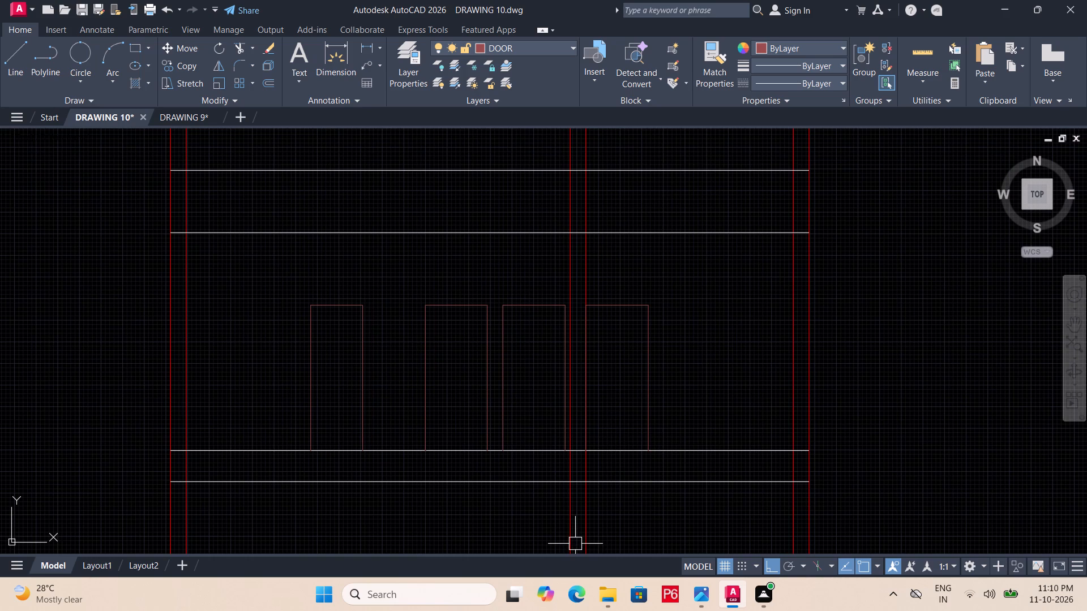
{"action": "left_click", "coordinate": [541, 47]}
{"action": "left_click", "coordinate": [537, 58]}
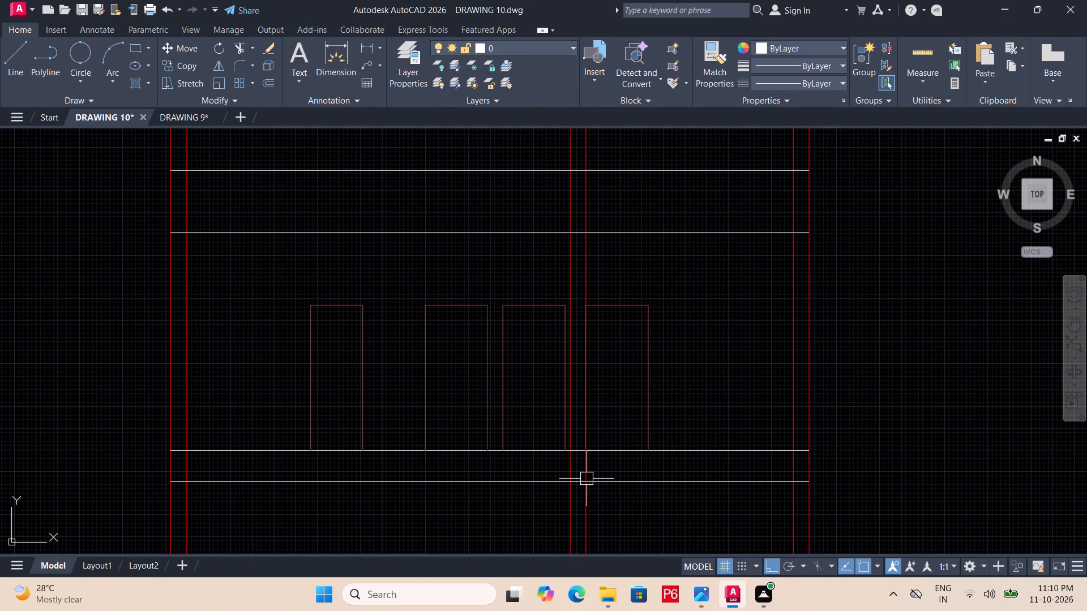
{"action": "scroll", "coordinate": [588, 424], "scroll_direction": "up", "scroll_amount": 1}
{"action": "type", "text": "L"}
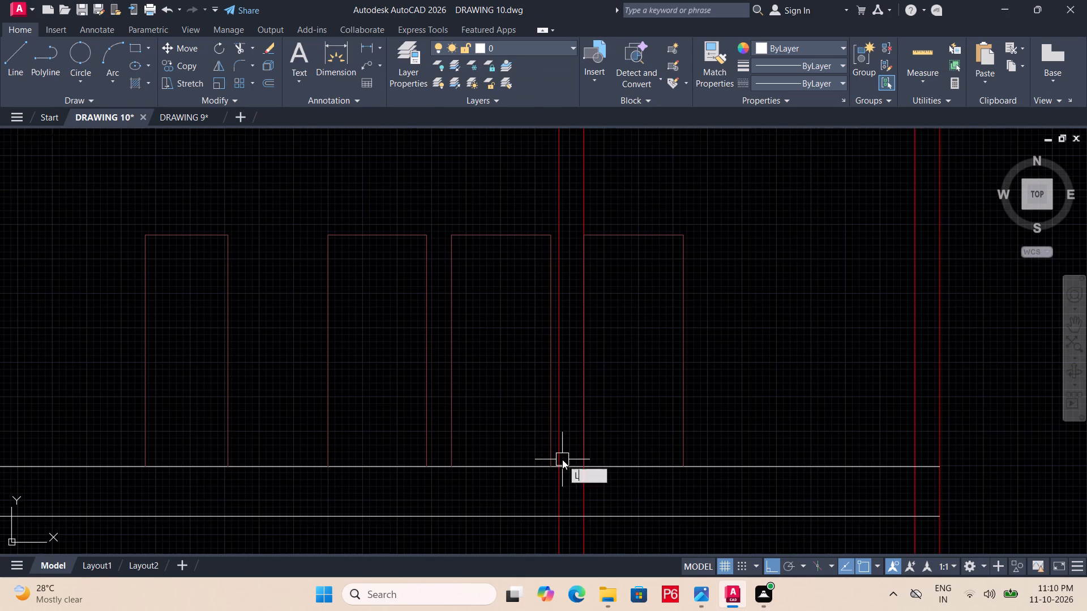
{"action": "key", "text": "space"}
{"action": "left_click", "coordinate": [562, 464]}
{"action": "middle_click_drag", "start_coordinate": [569, 225], "coordinate": [577, 255]}
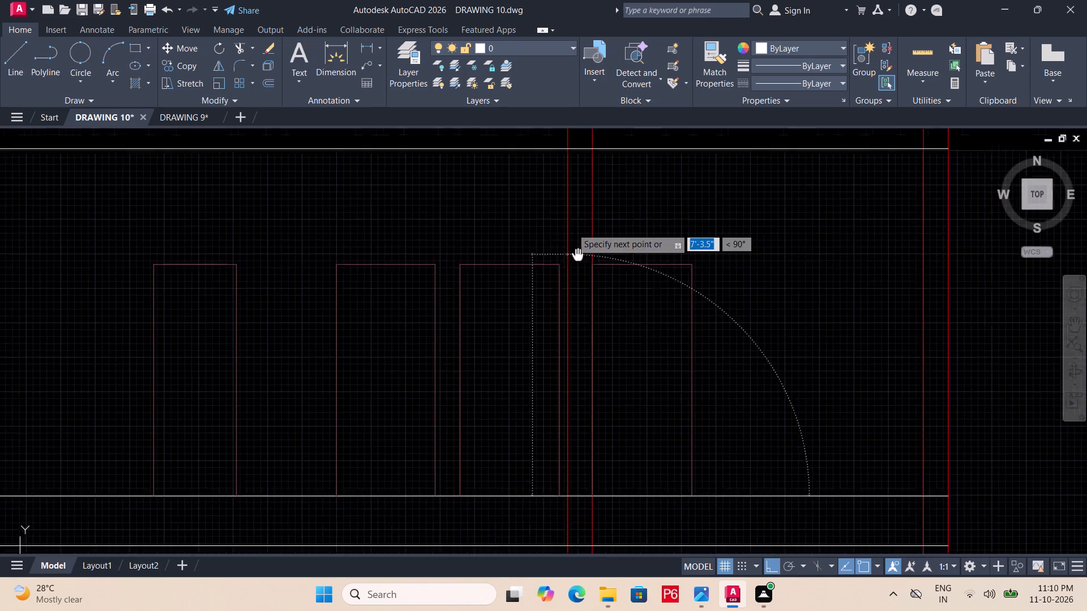
{"action": "middle_click_drag", "start_coordinate": [577, 255], "coordinate": [584, 409]}
{"action": "left_click", "coordinate": [578, 303]}
{"action": "middle_click_drag", "start_coordinate": [602, 358], "coordinate": [601, 184]}
{"action": "key", "text": "space"}
Draw the partition's other wall line along the fourth door's left side, from the second-lowest to the second-highest level line.
{"action": "key", "text": "l"}
{"action": "key", "text": "space"}
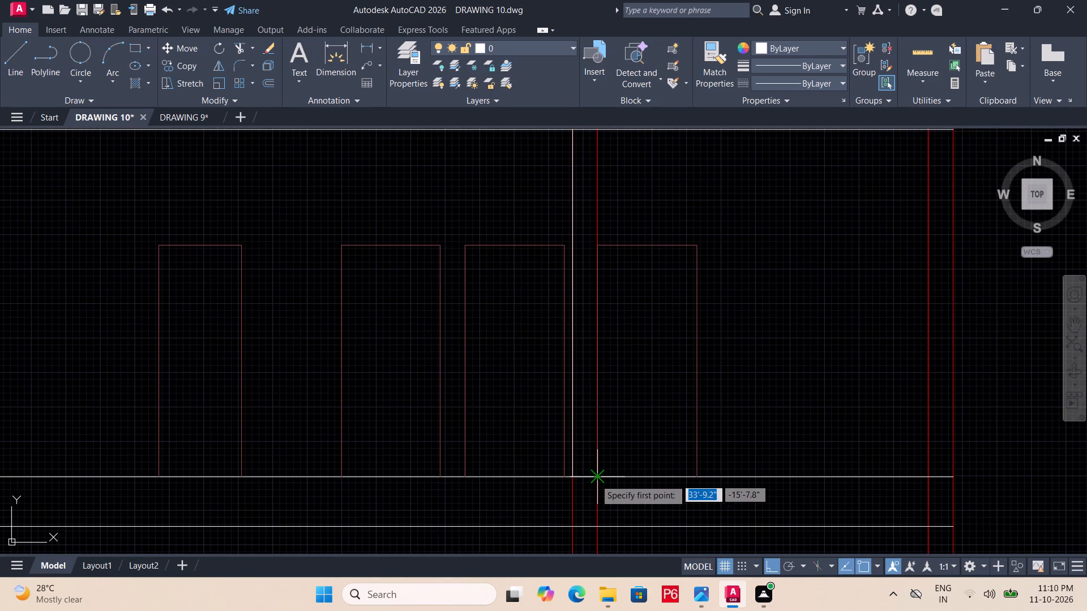
{"action": "left_click_drag", "start_coordinate": [595, 479], "coordinate": [595, 450]}
{"action": "middle_click_drag", "start_coordinate": [601, 177], "coordinate": [635, 610]}
{"action": "middle_click_drag", "start_coordinate": [651, 457], "coordinate": [652, 316]}
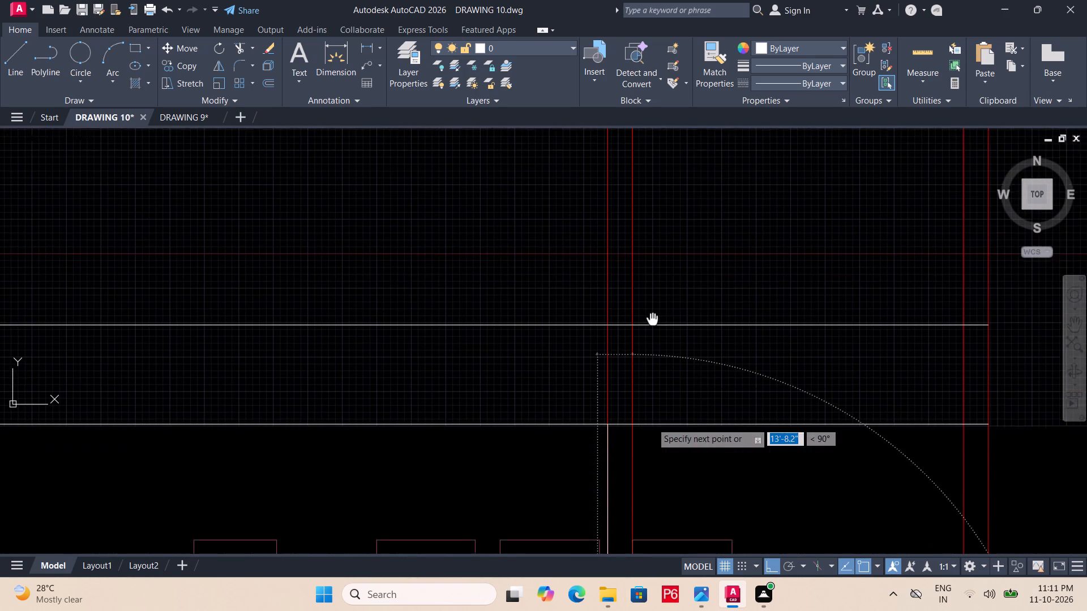
{"action": "middle_click_drag", "start_coordinate": [652, 316], "coordinate": [652, 292]}
{"action": "left_click", "coordinate": [627, 395]}
{"action": "scroll", "coordinate": [623, 369], "scroll_direction": "down", "scroll_amount": 2}
{"action": "middle_click_drag", "start_coordinate": [622, 361], "coordinate": [598, 299]}
Save the drawing with the two partition wall lines.
{"action": "key", "text": "ctrl+s"}
{"action": "key", "text": "ctrl+s"}
{"action": "key", "text": "ctrl+s"}
Extend both partition wall lines between the third and fourth doors down to the lowest level line.
{"action": "middle_click_drag", "start_coordinate": [562, 429], "coordinate": [650, 373]}
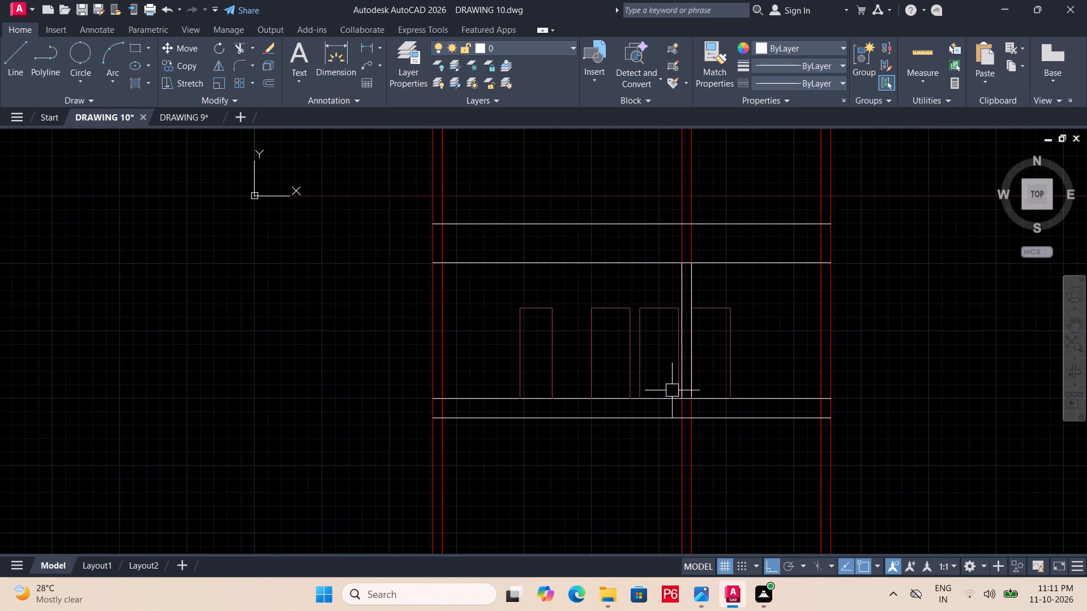
{"action": "scroll", "coordinate": [674, 391], "scroll_direction": "up", "scroll_amount": 1}
{"action": "type", "text": "EX"}
{"action": "key", "text": "space"}
{"action": "key", "text": "space"}
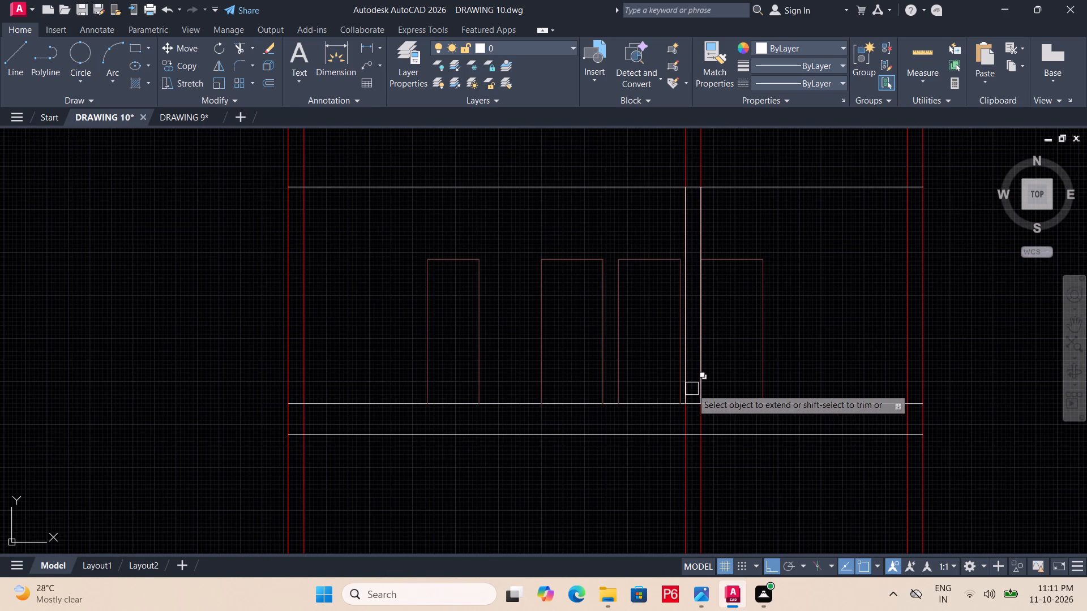
{"action": "left_click", "coordinate": [691, 388]}
{"action": "left_click", "coordinate": [701, 383]}
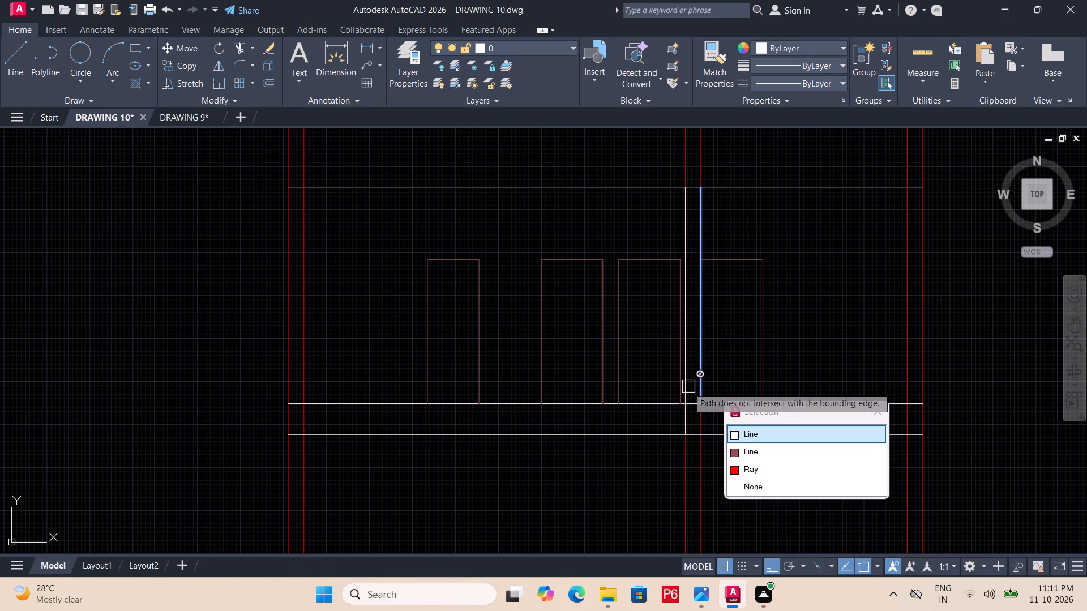
{"action": "left_click", "coordinate": [688, 387]}
{"action": "left_click", "coordinate": [703, 388]}
{"action": "left_click", "coordinate": [776, 436]}
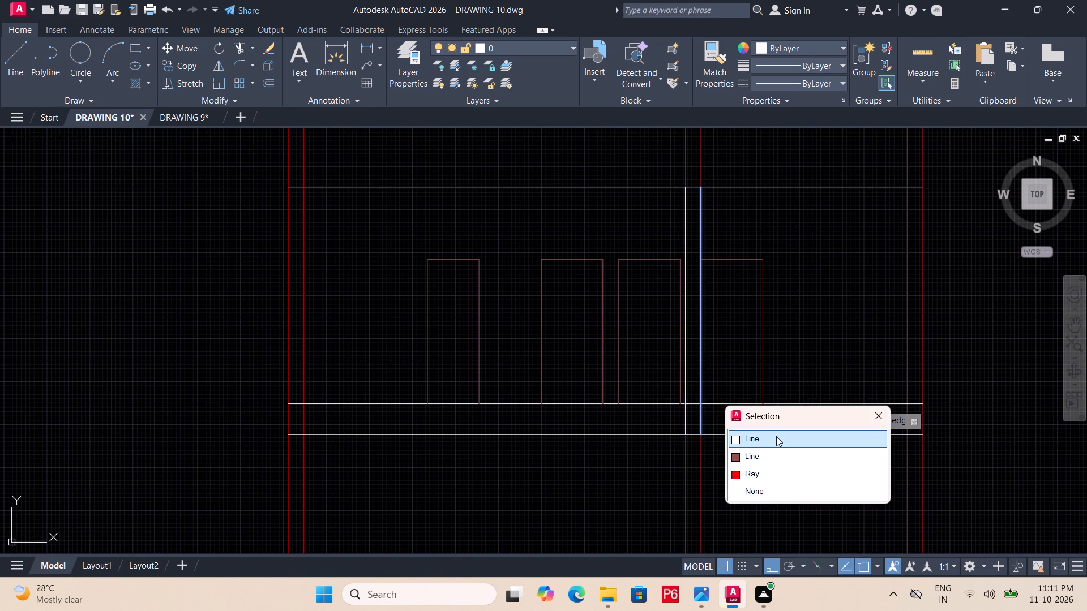
{"action": "key", "text": "Escape"}
Save the drawing with the extended partition wall lines.
{"action": "key", "text": "ctrl+s"}
{"action": "key", "text": "ctrl+s"}
{"action": "key", "text": "ctrl+s"}
Draw the section's left and right outer wall lines along the outermost rays, from the lowest to the highest level line.
{"action": "middle_click_drag", "start_coordinate": [455, 345], "coordinate": [640, 372]}
{"action": "type", "text": "L"}
{"action": "key", "text": "space"}
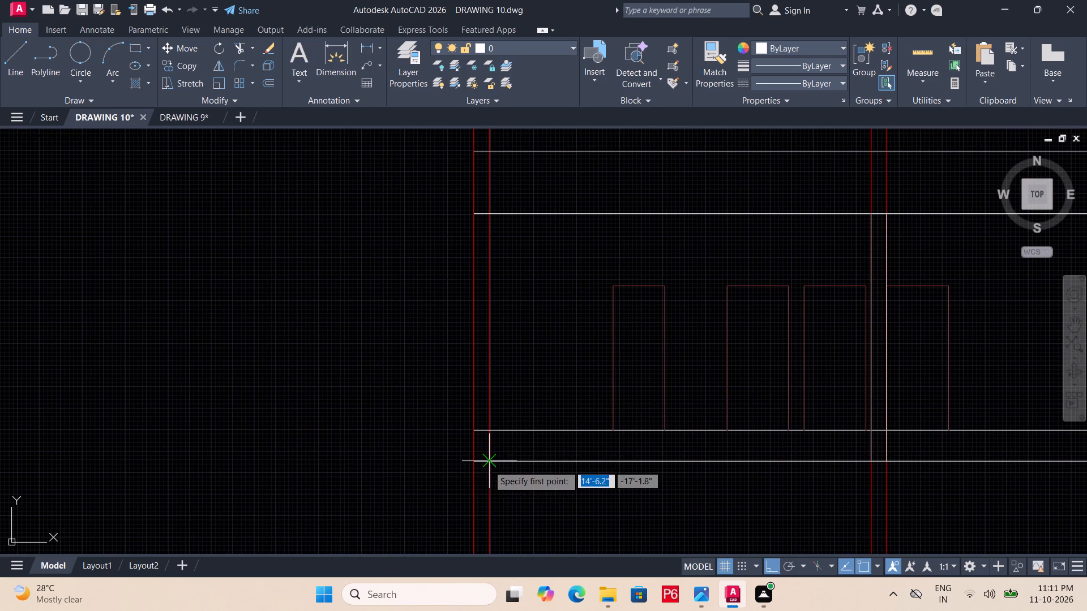
{"action": "left_click_drag", "start_coordinate": [480, 461], "coordinate": [482, 451]}
{"action": "left_click", "coordinate": [478, 156]}
{"action": "middle_click_drag", "start_coordinate": [609, 290], "coordinate": [446, 308]}
{"action": "key", "text": "space"}
{"action": "key", "text": "space"}
{"action": "left_click", "coordinate": [948, 478]}
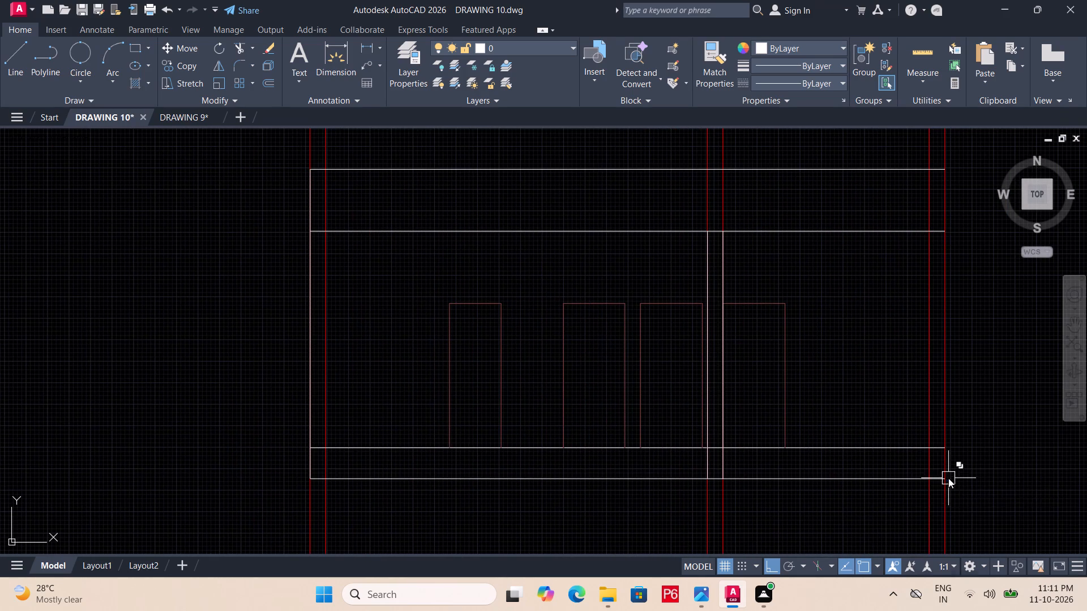
{"action": "key", "text": "Escape"}
{"action": "key", "text": "space"}
{"action": "left_click_drag", "start_coordinate": [943, 478], "coordinate": [957, 442]}
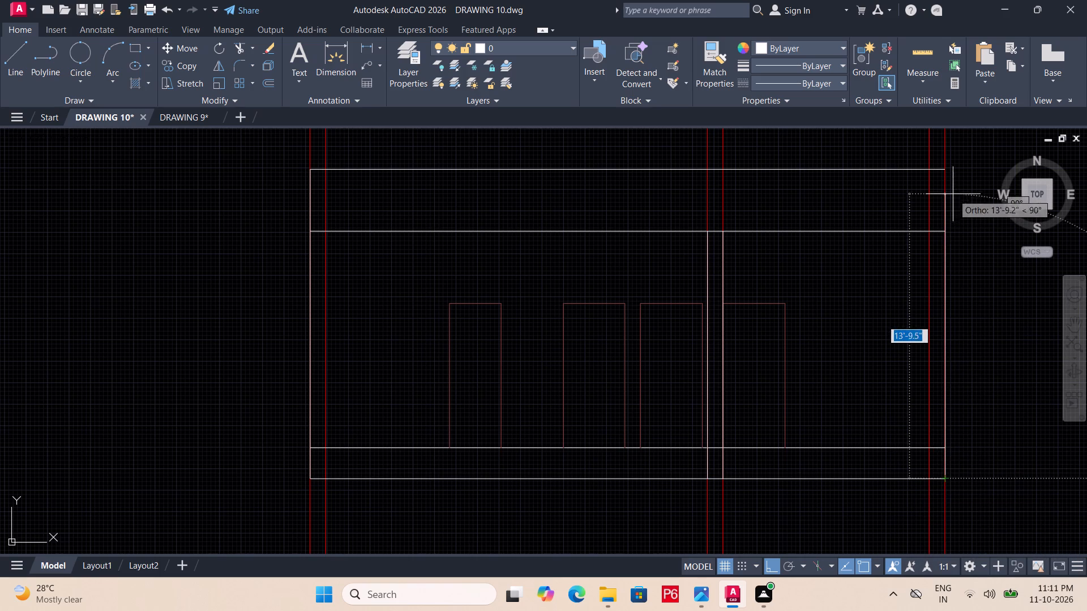
{"action": "left_click", "coordinate": [951, 169]}
{"action": "key", "text": "space"}
Draw the inner faces of the right and left outer walls, from the lowest to the second-highest level line.
{"action": "key", "text": "space"}
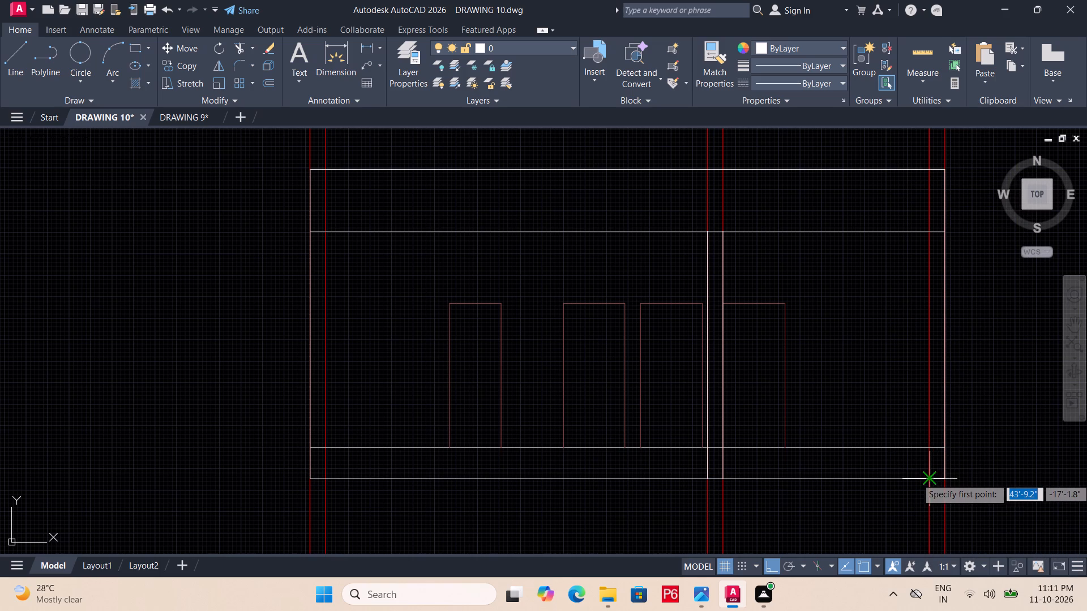
{"action": "left_click_drag", "start_coordinate": [928, 478], "coordinate": [928, 463]}
{"action": "left_click", "coordinate": [930, 229]}
{"action": "key", "text": "space"}
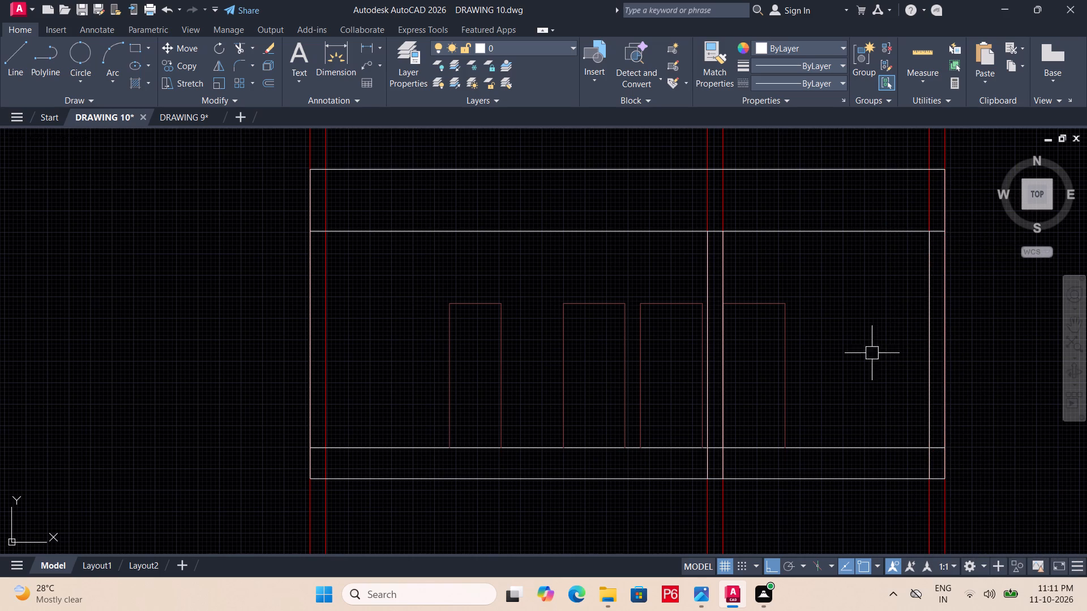
{"action": "key", "text": "space"}
{"action": "left_click_drag", "start_coordinate": [328, 479], "coordinate": [336, 467]}
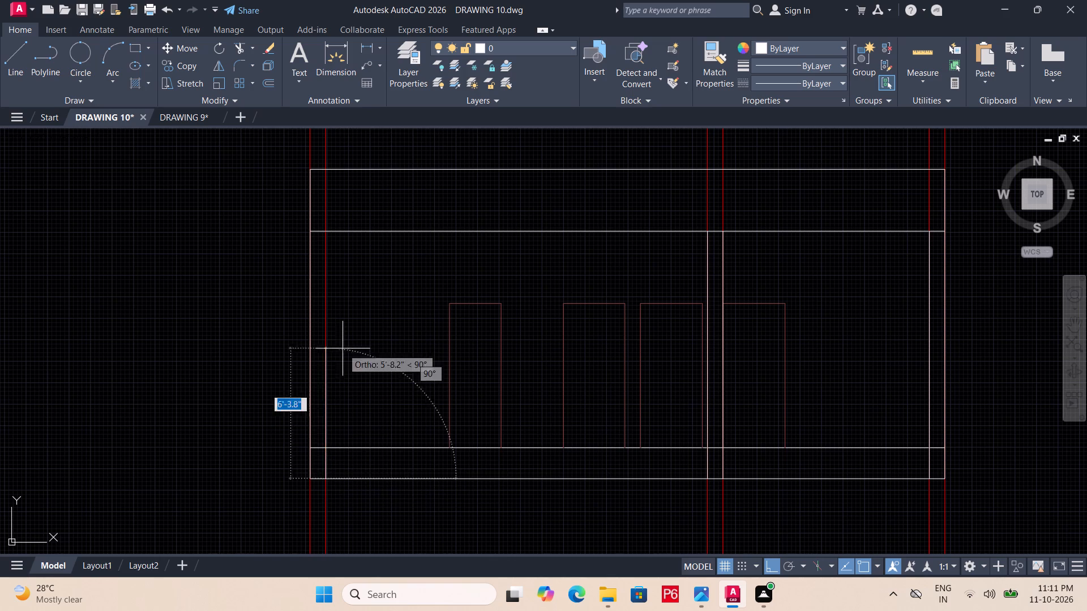
{"action": "left_click", "coordinate": [329, 233]}
{"action": "key", "text": "space"}
Draw a horizontal guide line from the first door's top-left corner leftward past the left outer wall.
{"action": "middle_click_drag", "start_coordinate": [365, 370], "coordinate": [457, 362]}
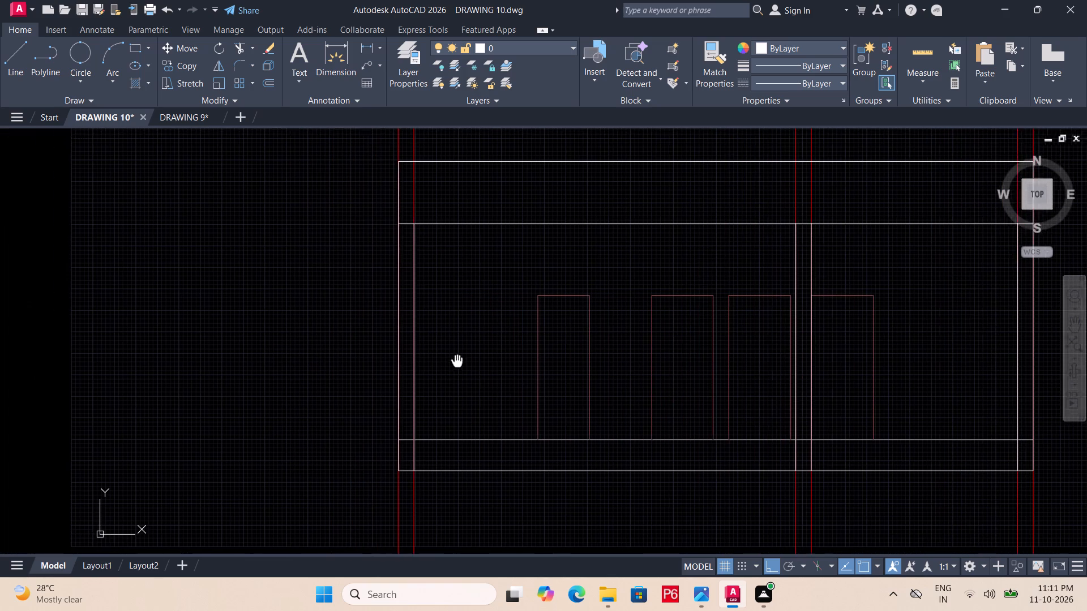
{"action": "middle_click_drag", "start_coordinate": [457, 362], "coordinate": [461, 362]}
{"action": "middle_click_drag", "start_coordinate": [459, 362], "coordinate": [517, 358]}
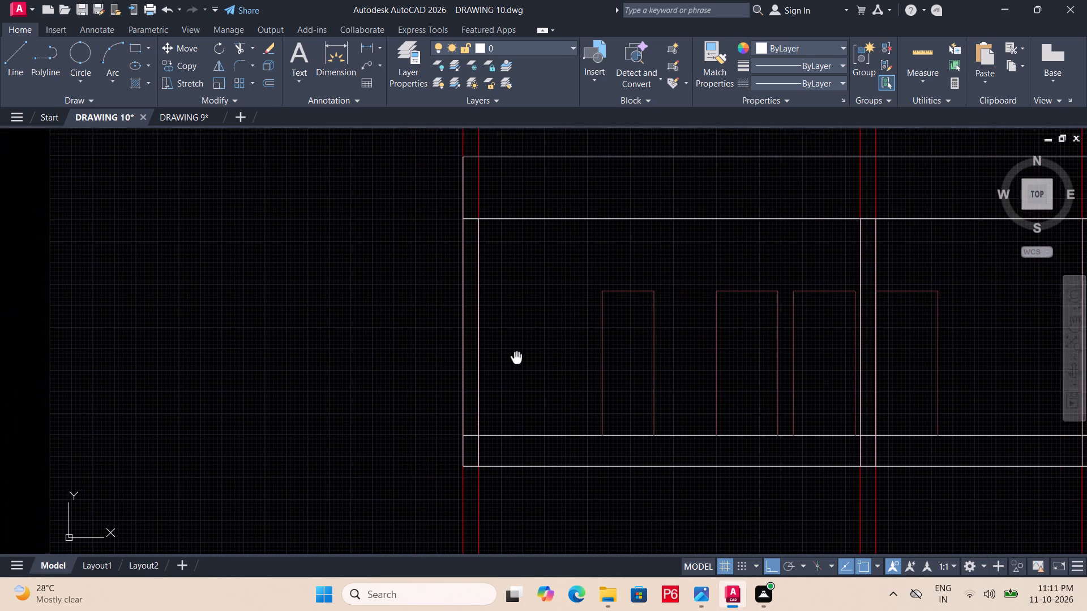
{"action": "middle_click_drag", "start_coordinate": [517, 358], "coordinate": [519, 356]}
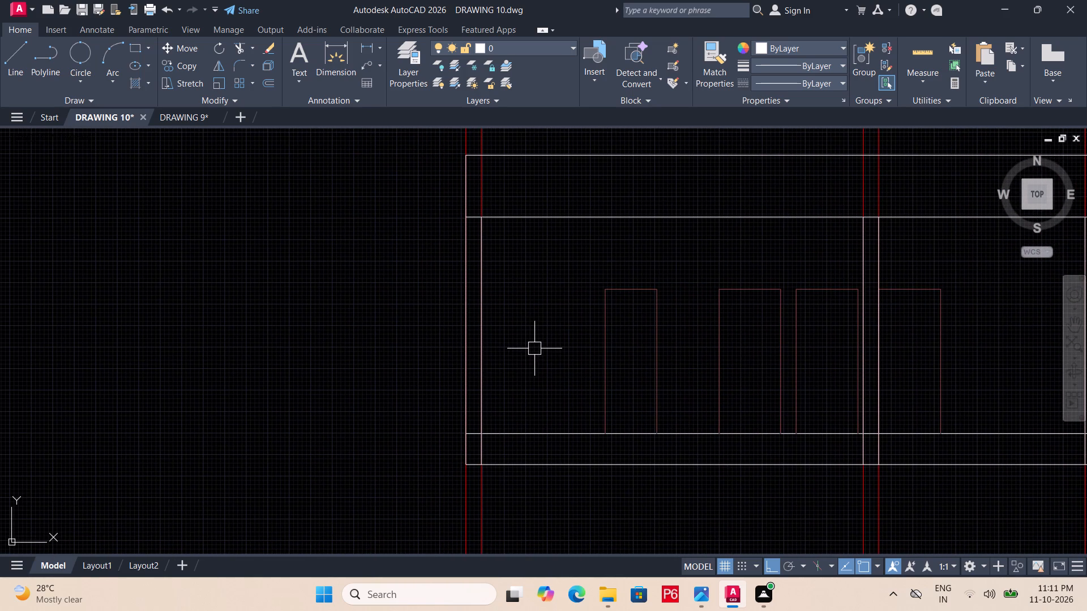
{"action": "key", "text": "l"}
{"action": "key", "text": "space"}
{"action": "left_click_drag", "start_coordinate": [606, 295], "coordinate": [580, 294]}
{"action": "left_click", "coordinate": [433, 296]}
{"action": "key", "text": "Escape"}
On the DOOR layer, draw a 4' high opening outline across the left wall's thickness, downward from the guide line.
{"action": "middle_click_drag", "start_coordinate": [486, 308], "coordinate": [571, 286]}
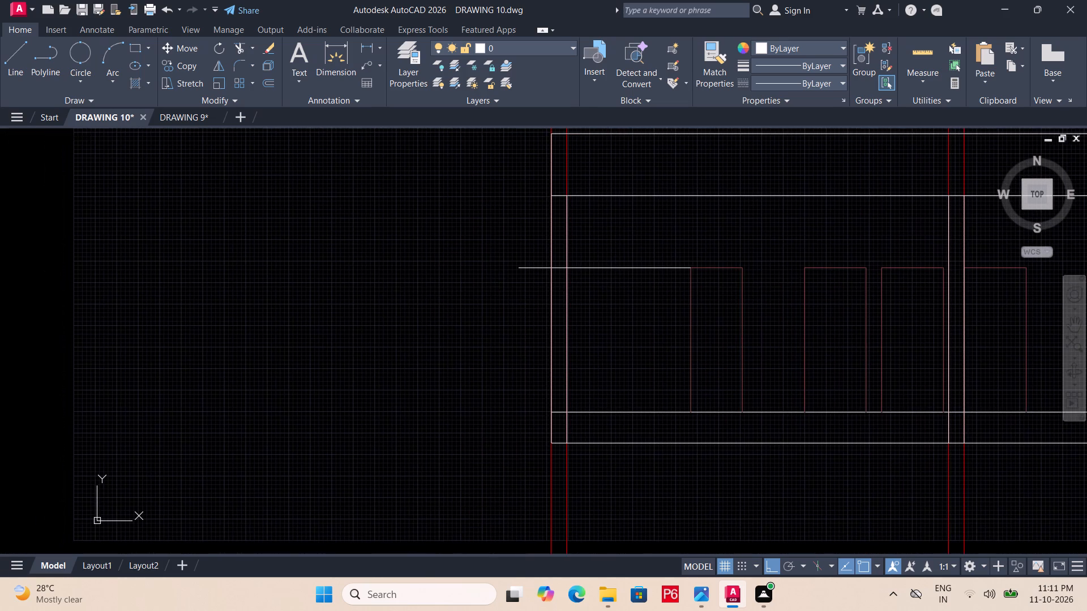
{"action": "left_click", "coordinate": [502, 46]}
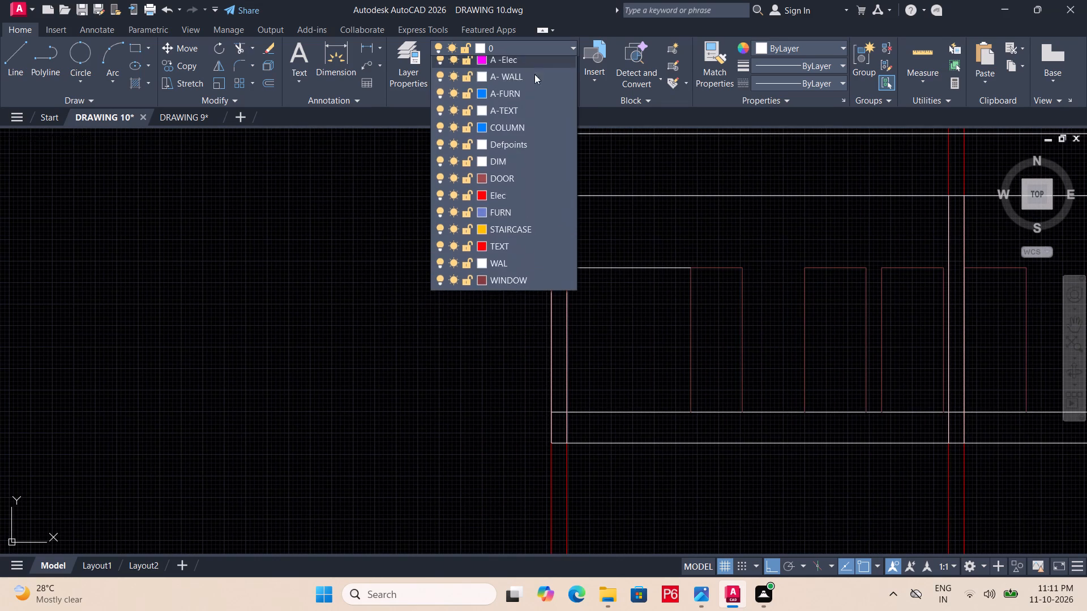
{"action": "double_click", "coordinate": [511, 202]}
{"action": "scroll", "coordinate": [571, 312], "scroll_direction": "up", "scroll_amount": 2}
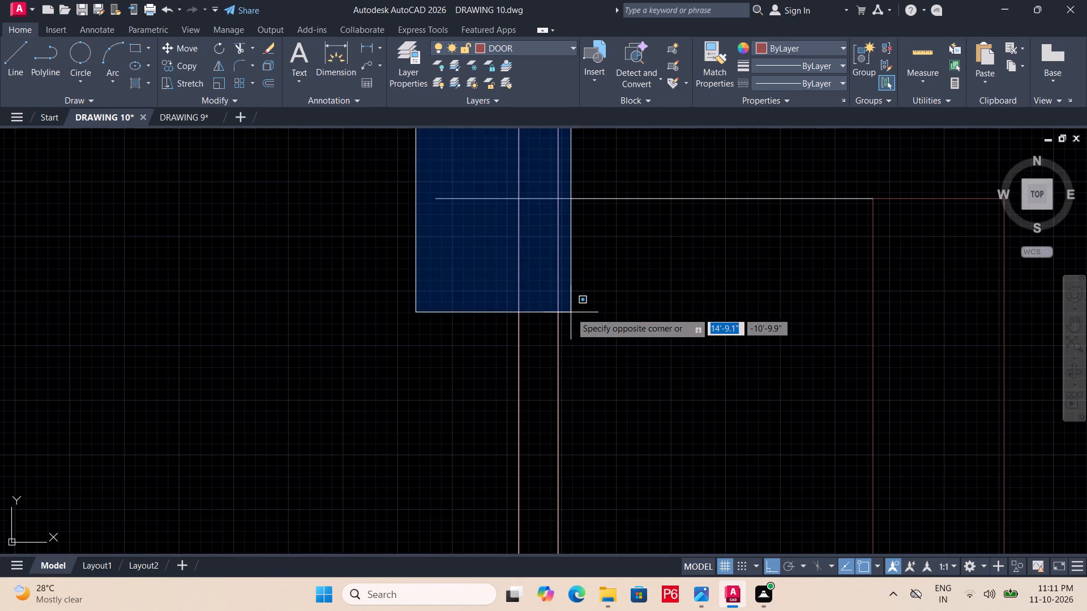
{"action": "key", "text": "Escape"}
{"action": "type", "text": "L"}
{"action": "key", "text": "space"}
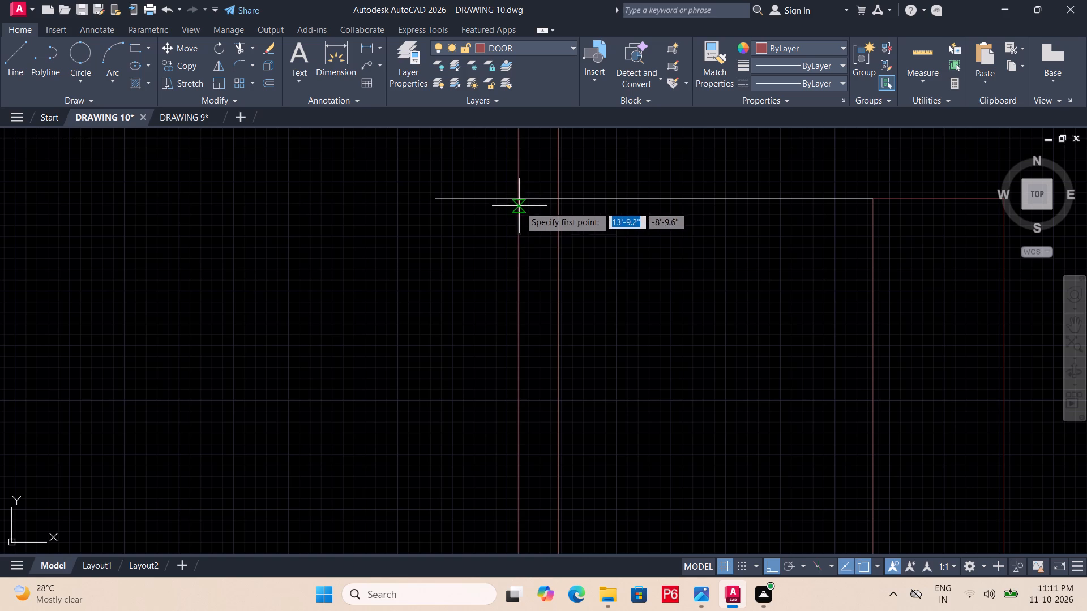
{"action": "left_click", "coordinate": [519, 200]}
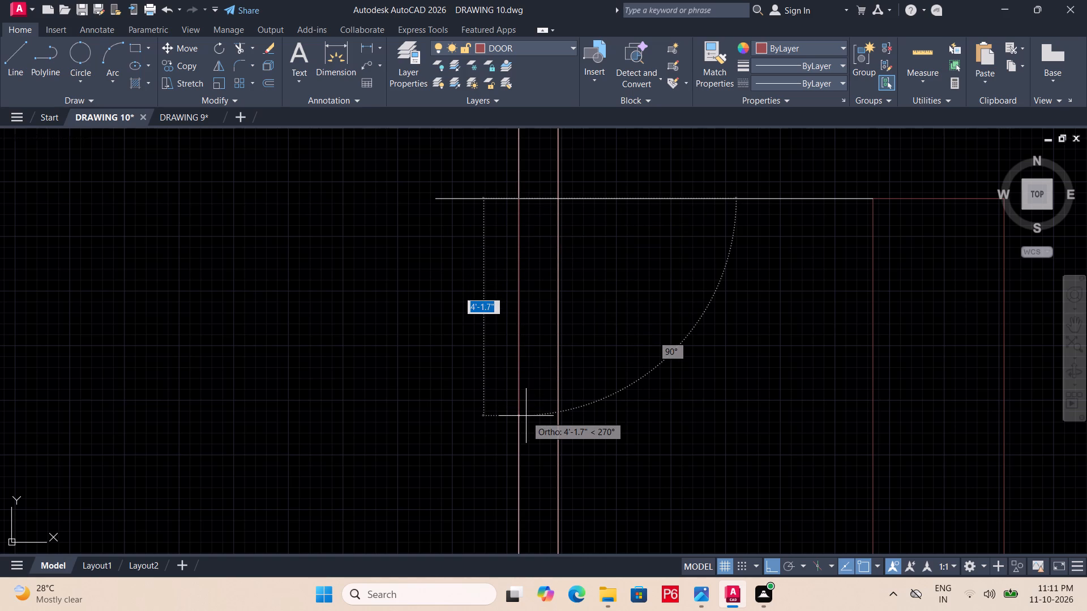
{"action": "type", "text": "4'"}
{"action": "key", "text": "Return"}
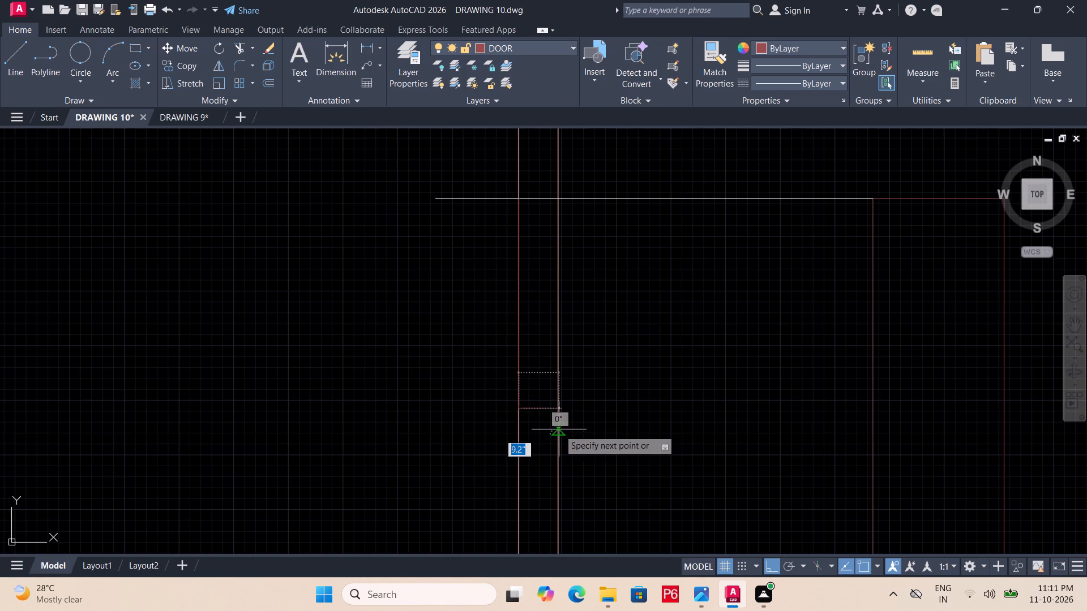
{"action": "left_click", "coordinate": [559, 406]}
{"action": "type", "text": "4'"}
{"action": "key", "text": "Return"}
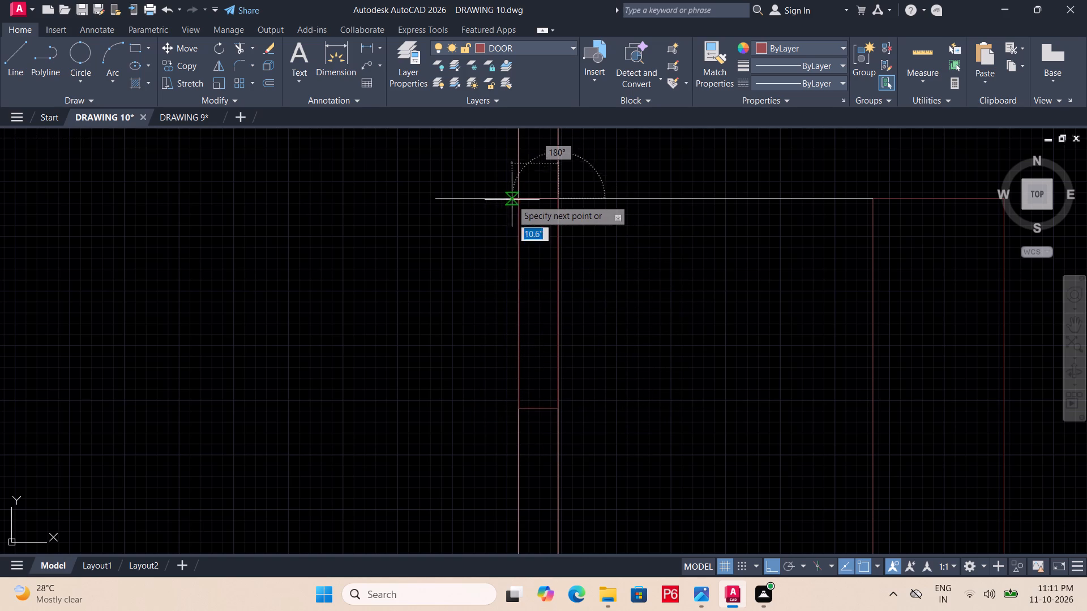
{"action": "left_click", "coordinate": [519, 201]}
Save the drawing with the left wall's opening outline.
{"action": "key", "text": "ctrl+s"}
{"action": "key", "text": "ctrl+s"}
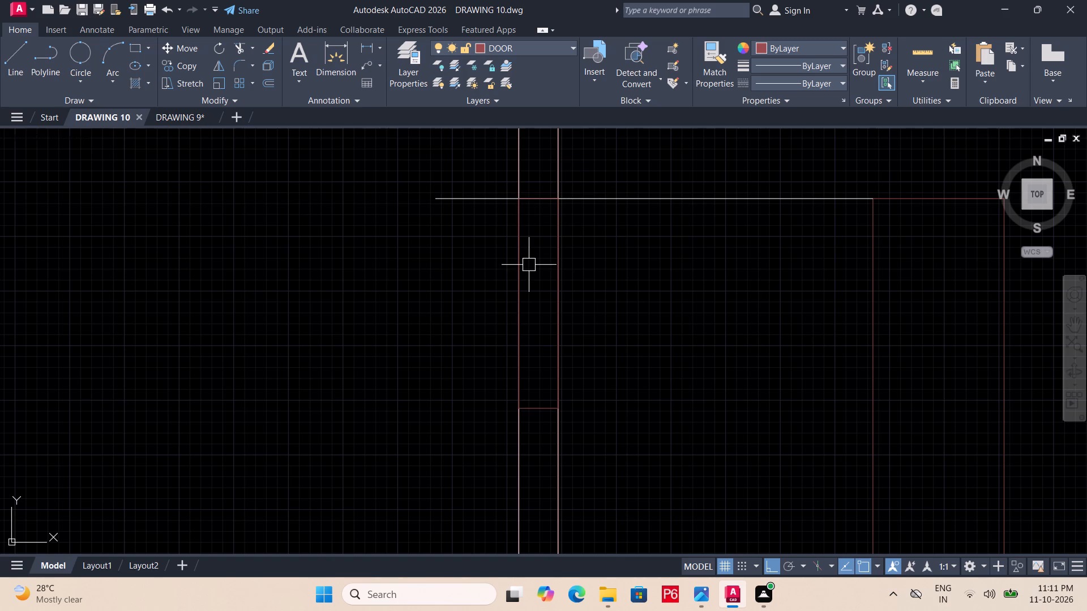
Draw a vertical centre line through the left wall's opening, from its top edge to its bottom edge.
{"action": "type", "text": "L"}
{"action": "key", "text": "space"}
{"action": "left_click", "coordinate": [542, 199]}
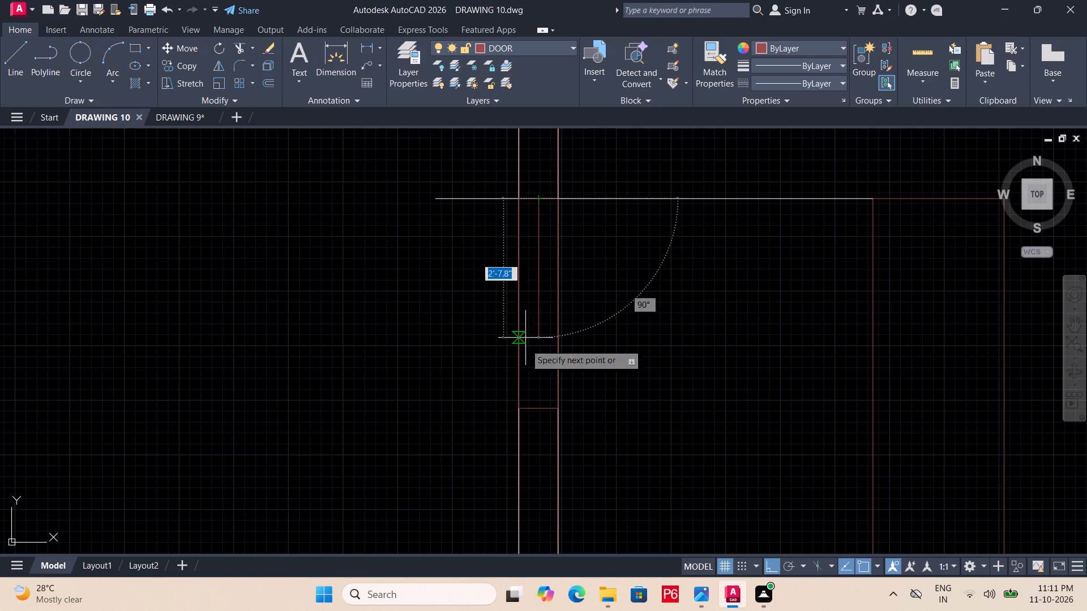
{"action": "left_click", "coordinate": [536, 411]}
{"action": "key", "text": "Escape"}
Offset the opening's vertical centre line 1" to each side.
{"action": "double_click", "coordinate": [538, 321]}
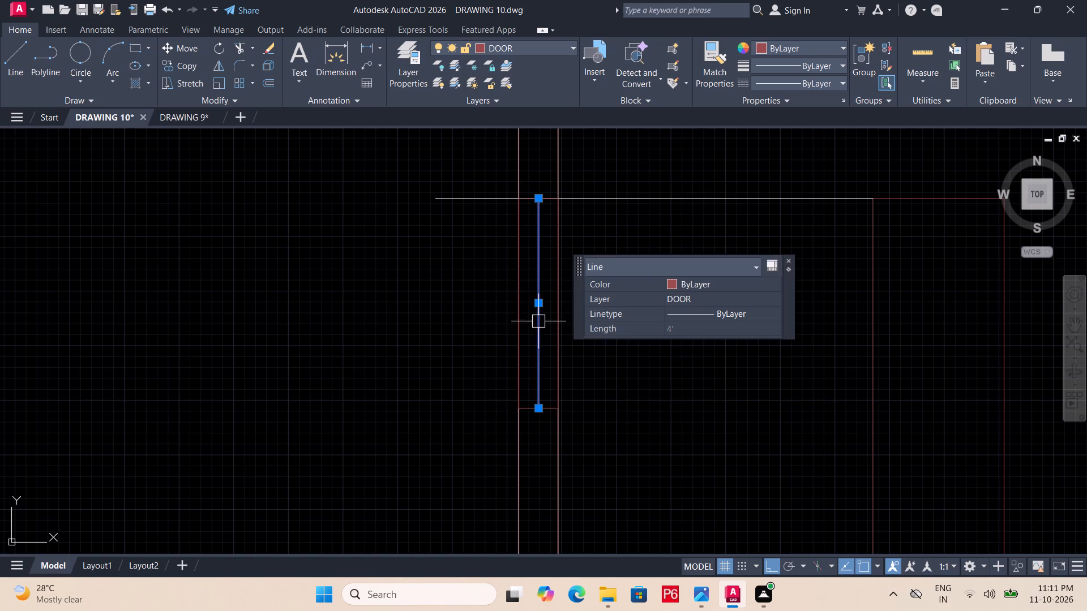
{"action": "scroll", "coordinate": [564, 321], "scroll_direction": "up", "scroll_amount": 2}
{"action": "key", "text": "o"}
{"action": "key", "text": "Return"}
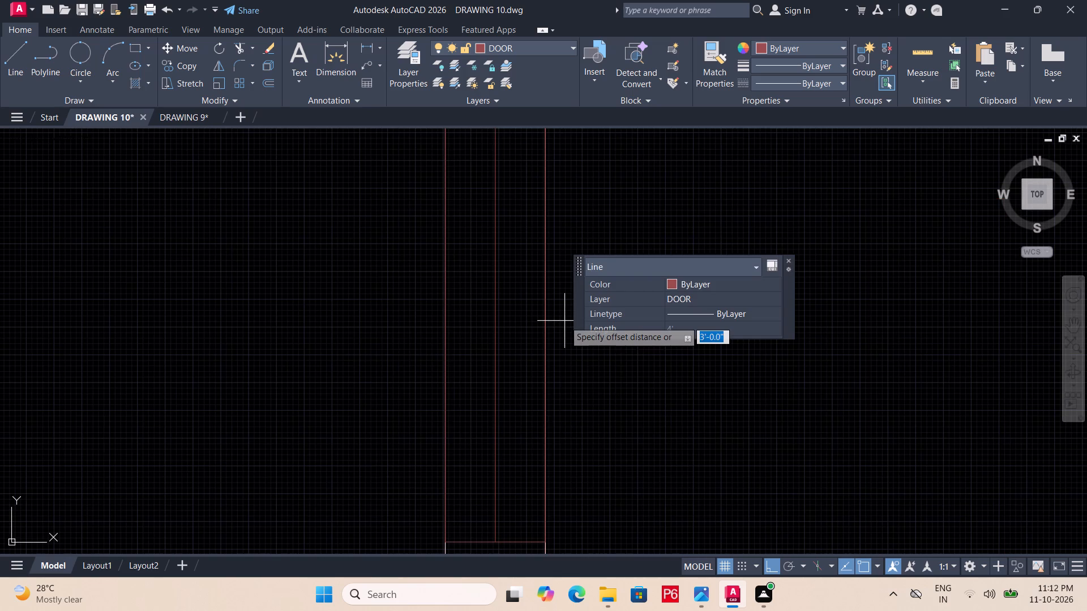
{"action": "left_click", "coordinate": [789, 260]}
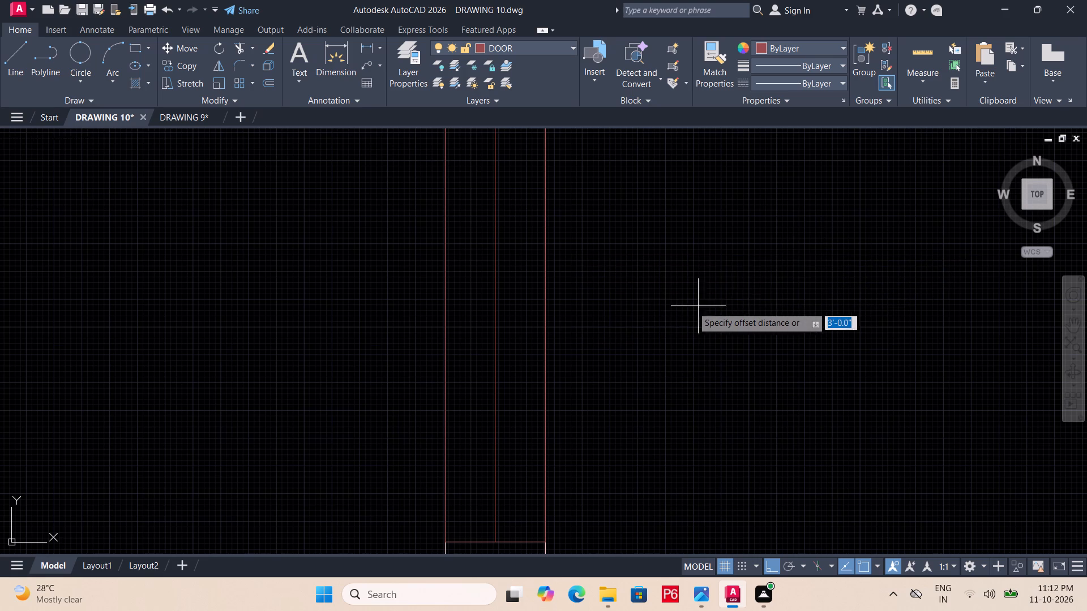
{"action": "scroll", "coordinate": [641, 307], "scroll_direction": "down", "scroll_amount": 1}
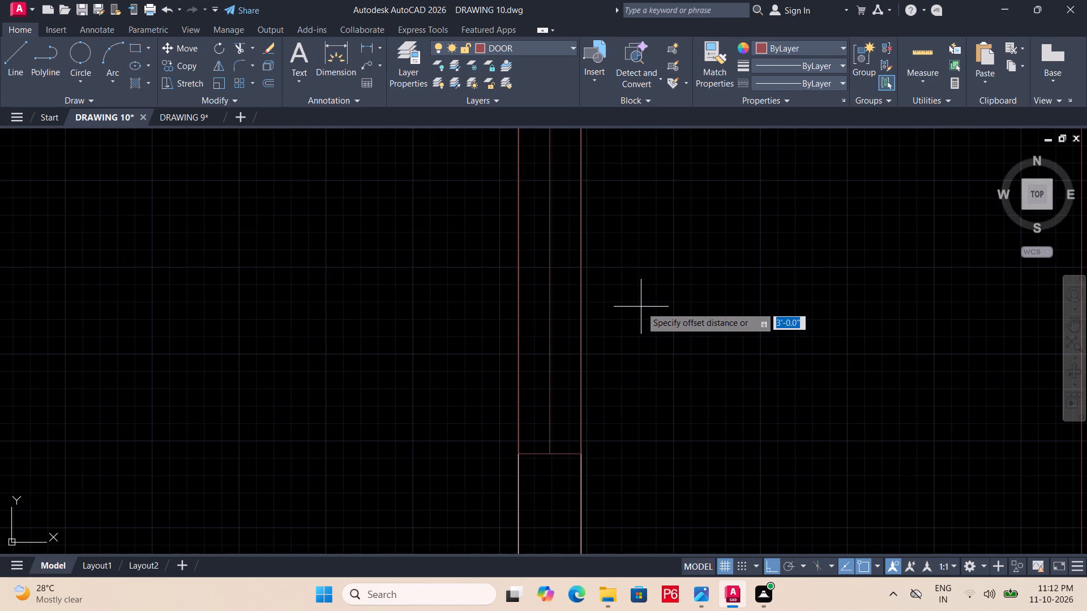
{"action": "type", "text": "1\""}
{"action": "key", "text": "Return"}
{"action": "left_click", "coordinate": [653, 314]}
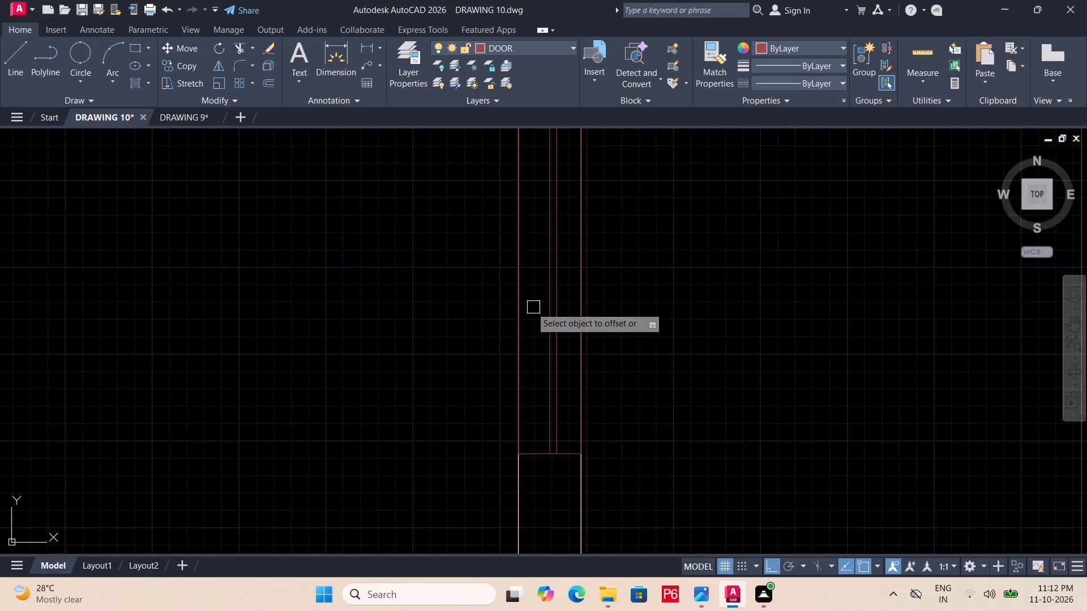
{"action": "left_click", "coordinate": [546, 319]}
{"action": "left_click", "coordinate": [525, 325]}
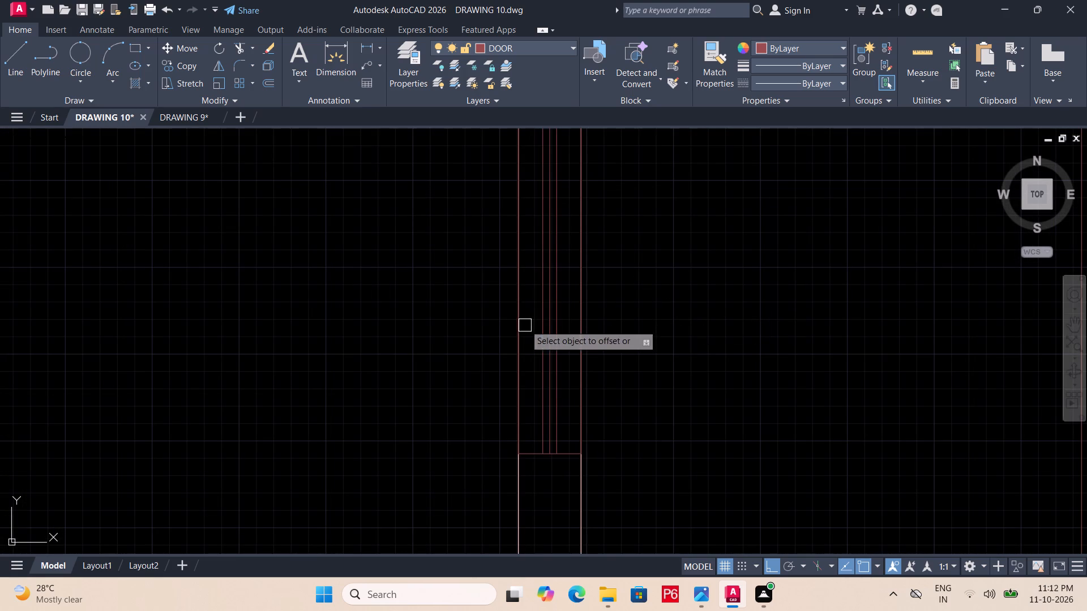
Delete the centre line between the two offset lines in the left wall's opening and save the drawing.
{"action": "key", "text": "Escape"}
{"action": "scroll", "coordinate": [543, 325], "scroll_direction": "up", "scroll_amount": 2}
{"action": "double_click", "coordinate": [555, 325]}
{"action": "key", "text": "Delete"}
{"action": "scroll", "coordinate": [559, 333], "scroll_direction": "down", "scroll_amount": 3}
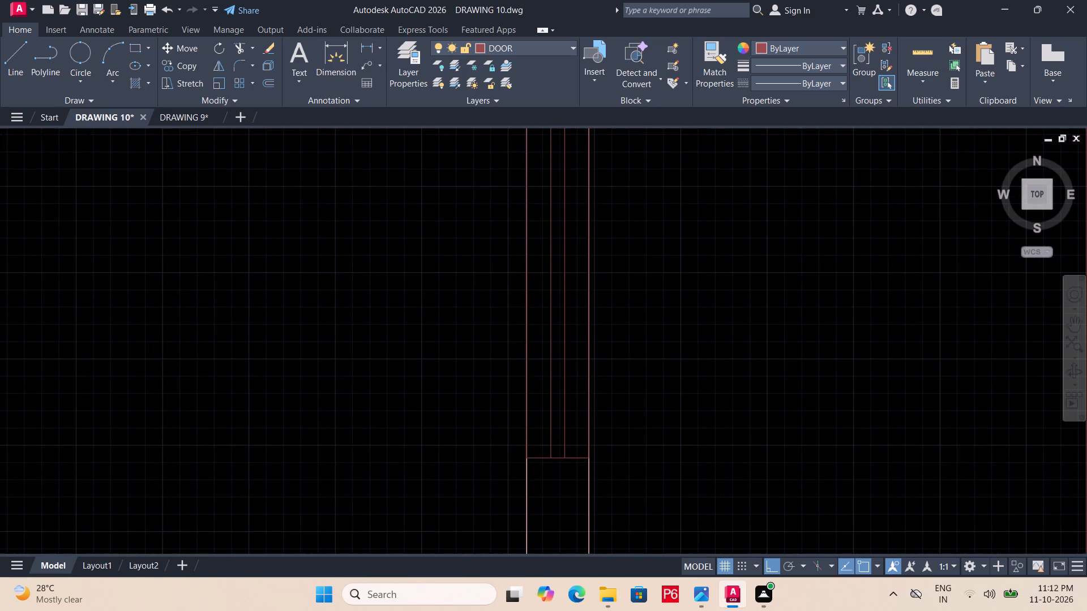
{"action": "key", "text": "ctrl+s"}
{"action": "key", "text": "ctrl+s"}
{"action": "key", "text": "ctrl+s"}
{"action": "key", "text": "ctrl+s"}
Delete the white horizontal guide line running from the left wall opening's top edge to the first door outline.
{"action": "scroll", "coordinate": [561, 331], "scroll_direction": "down", "scroll_amount": 1}
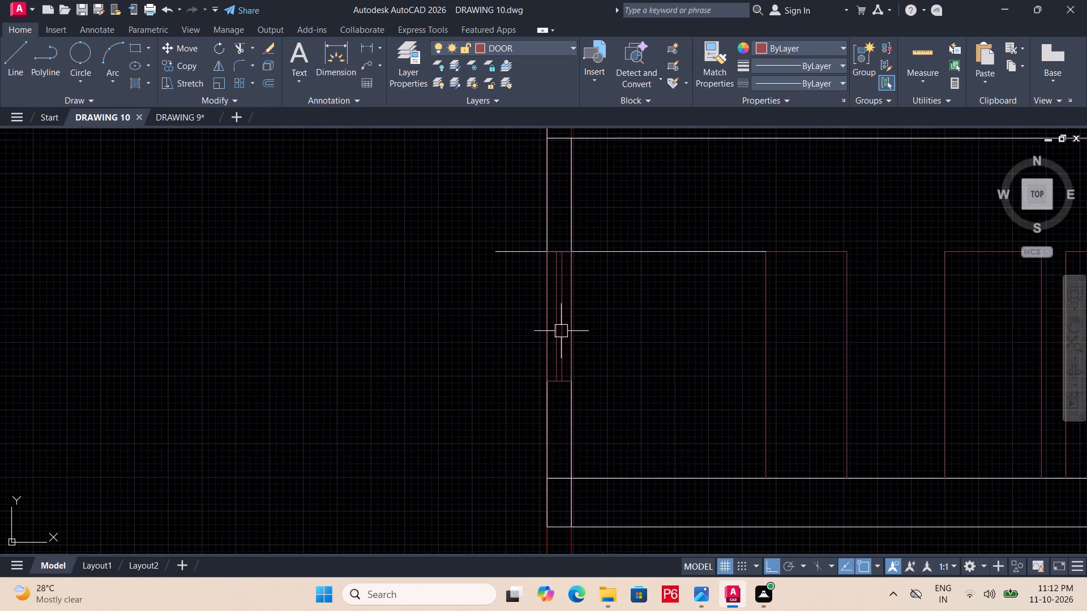
{"action": "scroll", "coordinate": [561, 326], "scroll_direction": "down", "scroll_amount": 2}
{"action": "middle_click_drag", "start_coordinate": [692, 323], "coordinate": [342, 303]}
{"action": "scroll", "coordinate": [440, 296], "scroll_direction": "up", "scroll_amount": 1}
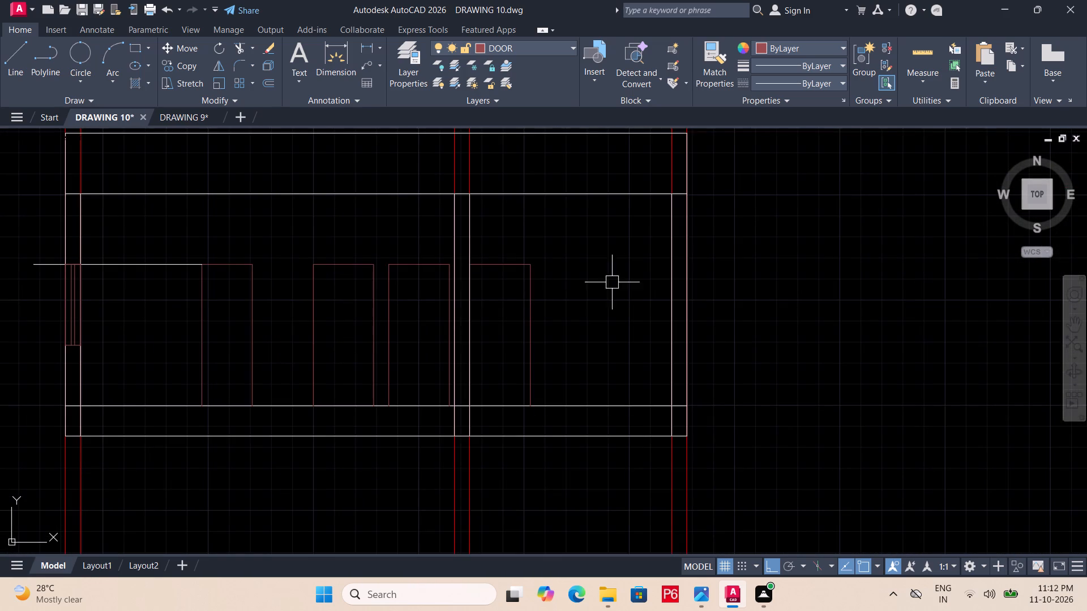
{"action": "left_click", "coordinate": [172, 264]}
{"action": "key", "text": "Delete"}
Draw a horizontal guide line from the top-right corner of the rightmost door outline past the right wall, and save the drawing.
{"action": "key", "text": "l"}
{"action": "key", "text": "space"}
{"action": "left_click_drag", "start_coordinate": [530, 267], "coordinate": [537, 266]}
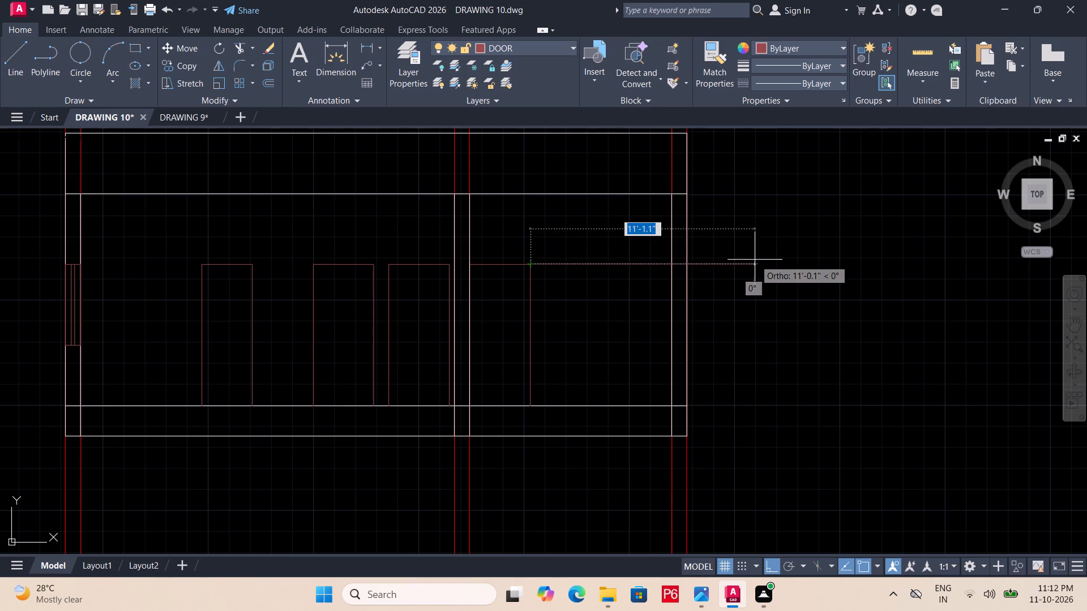
{"action": "left_click", "coordinate": [765, 260]}
{"action": "key", "text": "Escape"}
{"action": "key", "text": "ctrl+s"}
{"action": "key", "text": "ctrl+s"}
{"action": "key", "text": "ctrl+s"}
Draw a 4' high opening outline across the right wall's thickness, with its top edge on the horizontal guide line.
{"action": "scroll", "coordinate": [664, 282], "scroll_direction": "up", "scroll_amount": 2, "text": "ctrl"}
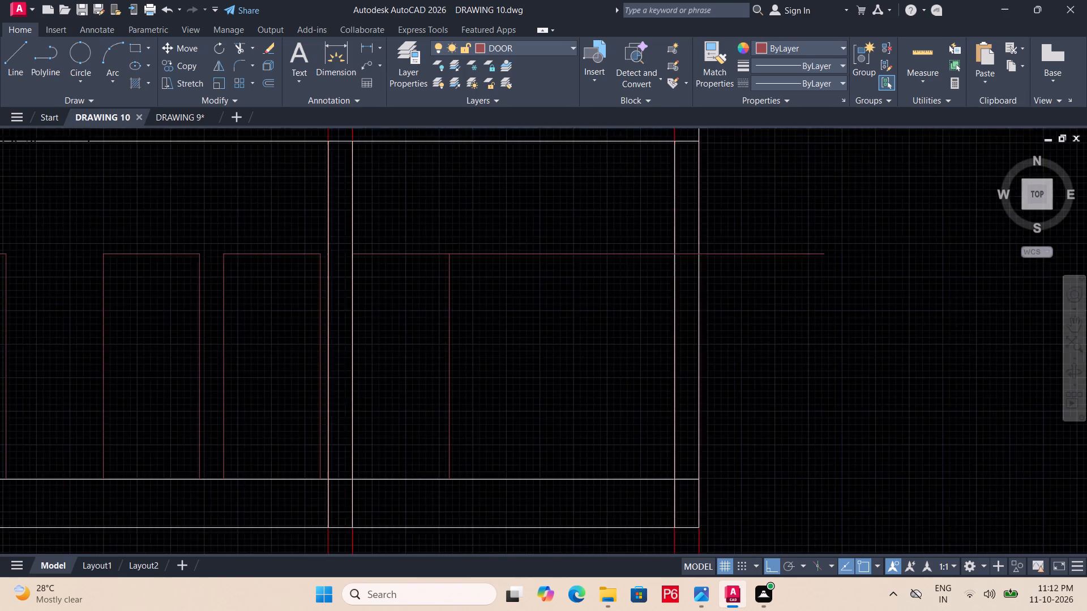
{"action": "middle_click_drag", "start_coordinate": [673, 278], "coordinate": [601, 324]}
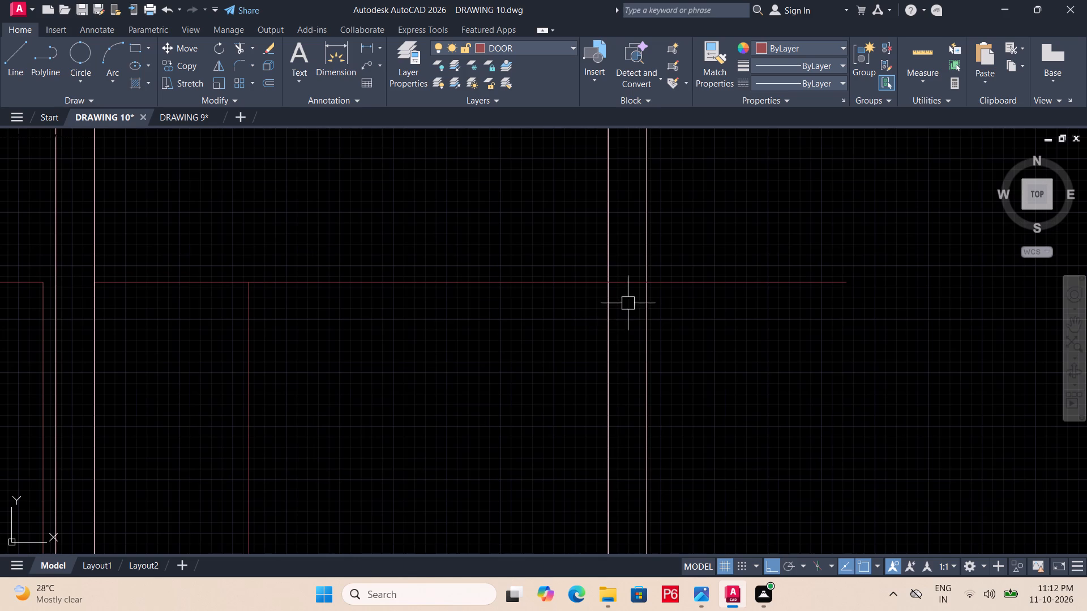
{"action": "scroll", "coordinate": [629, 303], "scroll_direction": "down", "scroll_amount": 1}
{"action": "middle_click_drag", "start_coordinate": [637, 303], "coordinate": [821, 273]}
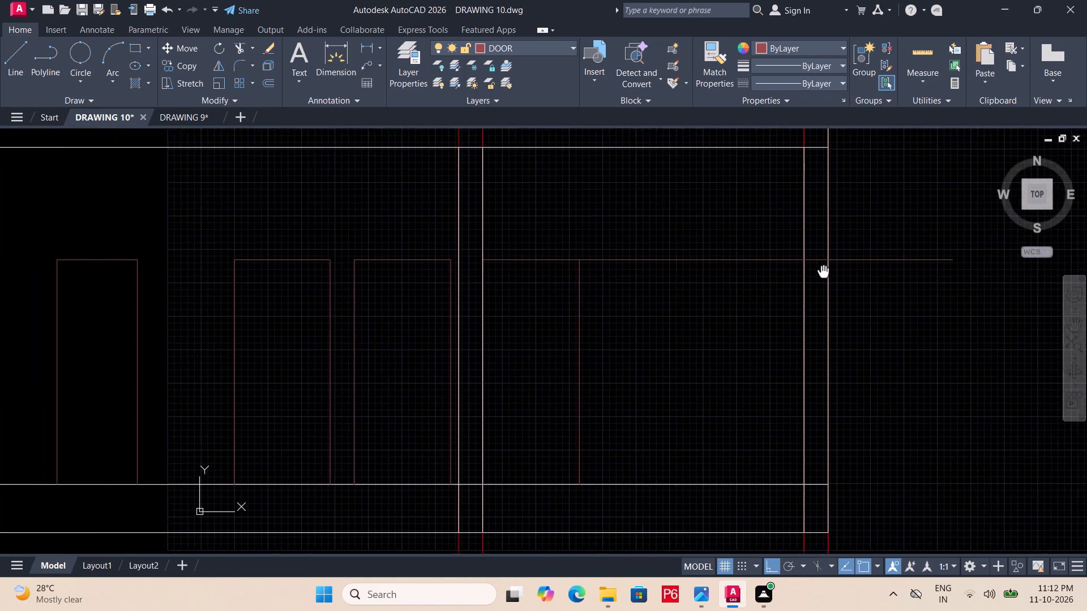
{"action": "middle_click_drag", "start_coordinate": [821, 273], "coordinate": [806, 273]}
{"action": "key", "text": "l"}
{"action": "key", "text": "space"}
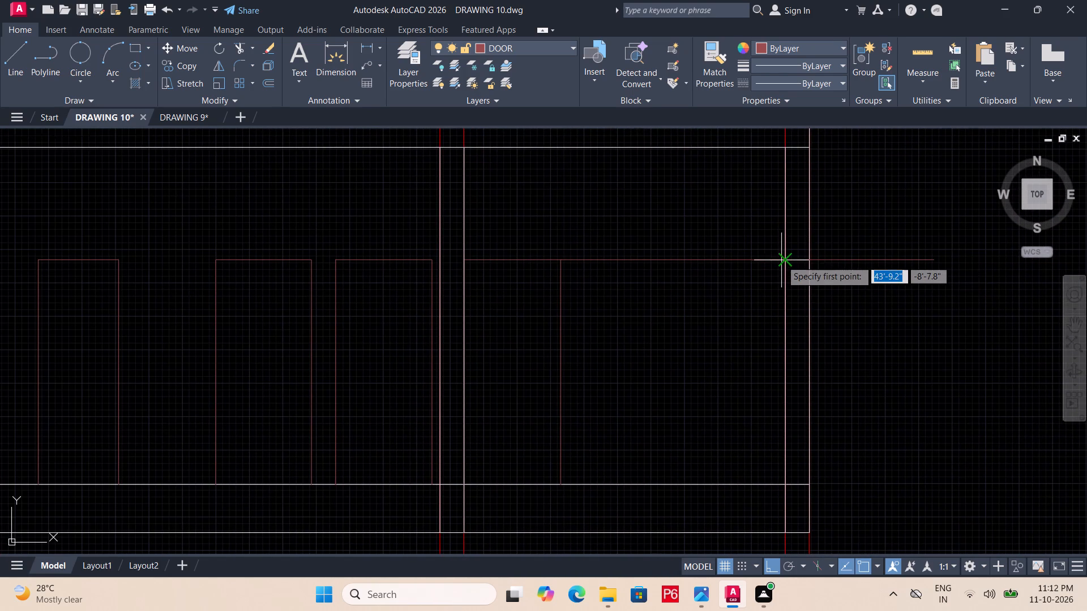
{"action": "left_click", "coordinate": [784, 259]}
{"action": "type", "text": "4'"}
{"action": "key", "text": "Return"}
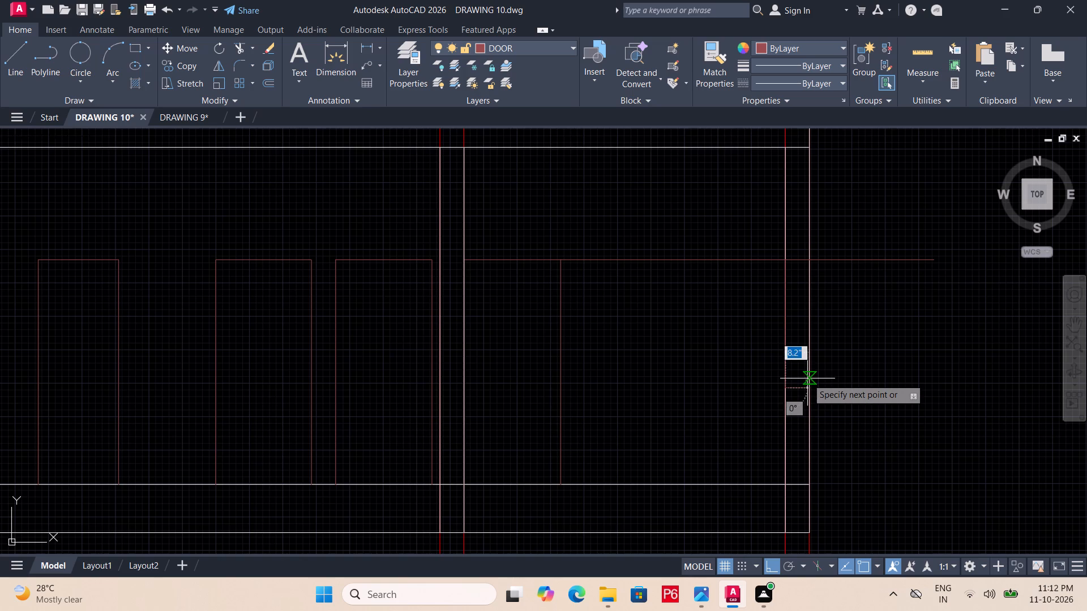
{"action": "left_click", "coordinate": [807, 378]}
{"action": "key", "text": "ctrl+z"}
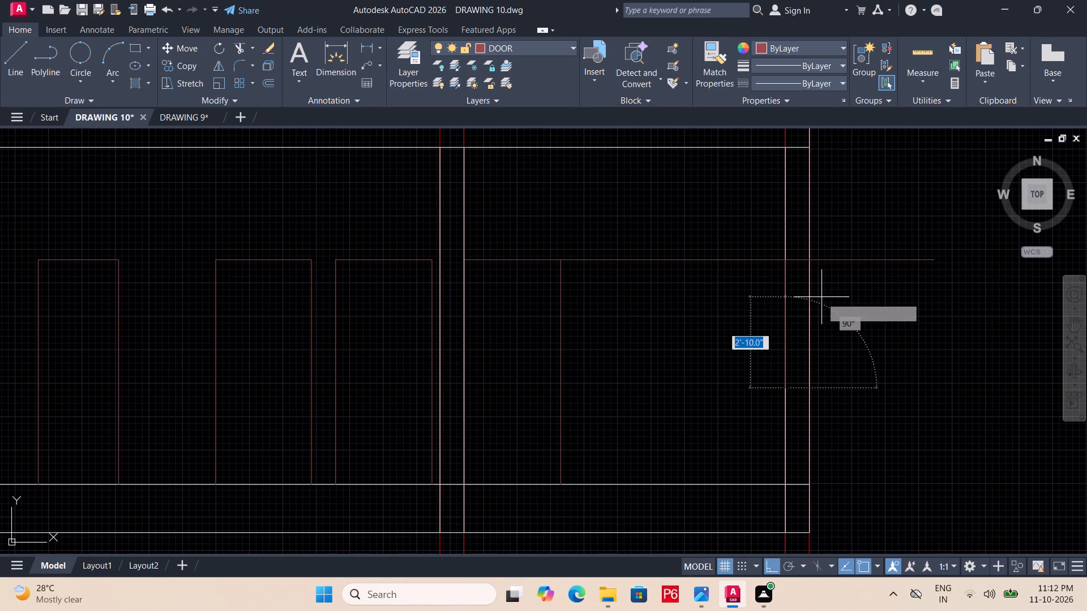
{"action": "scroll", "coordinate": [808, 401], "scroll_direction": "up", "scroll_amount": 2}
{"action": "left_click", "coordinate": [810, 372]}
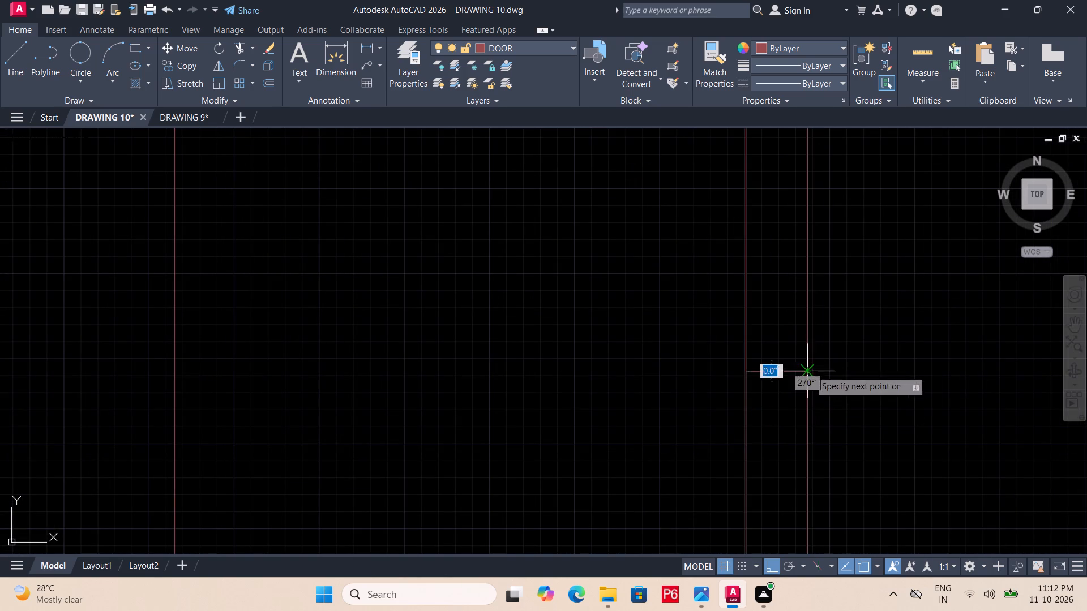
{"action": "scroll", "coordinate": [845, 335], "scroll_direction": "down", "scroll_amount": 1}
{"action": "middle_click_drag", "start_coordinate": [845, 335], "coordinate": [812, 478]}
{"action": "middle_click_drag", "start_coordinate": [804, 345], "coordinate": [804, 334]}
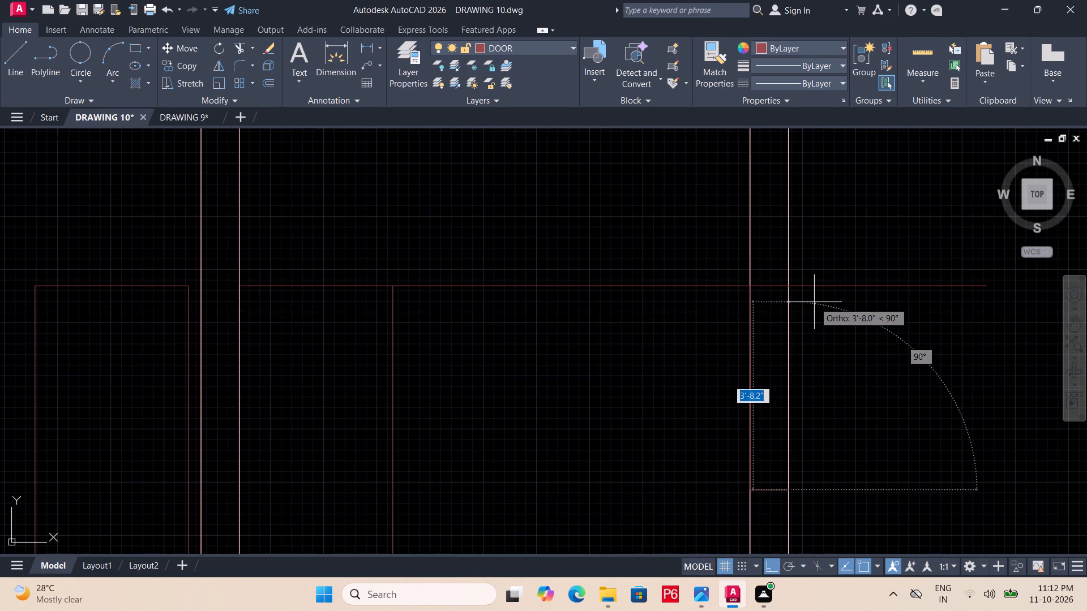
{"action": "type", "text": "4'"}
{"action": "key", "text": "Return"}
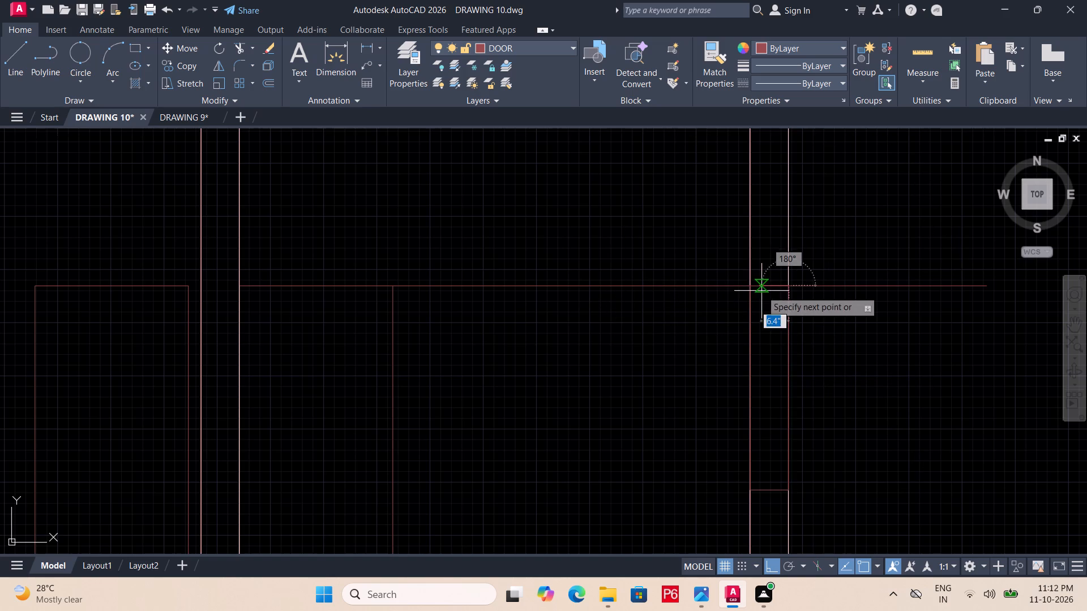
{"action": "left_click", "coordinate": [749, 291]}
{"action": "key", "text": "Escape"}
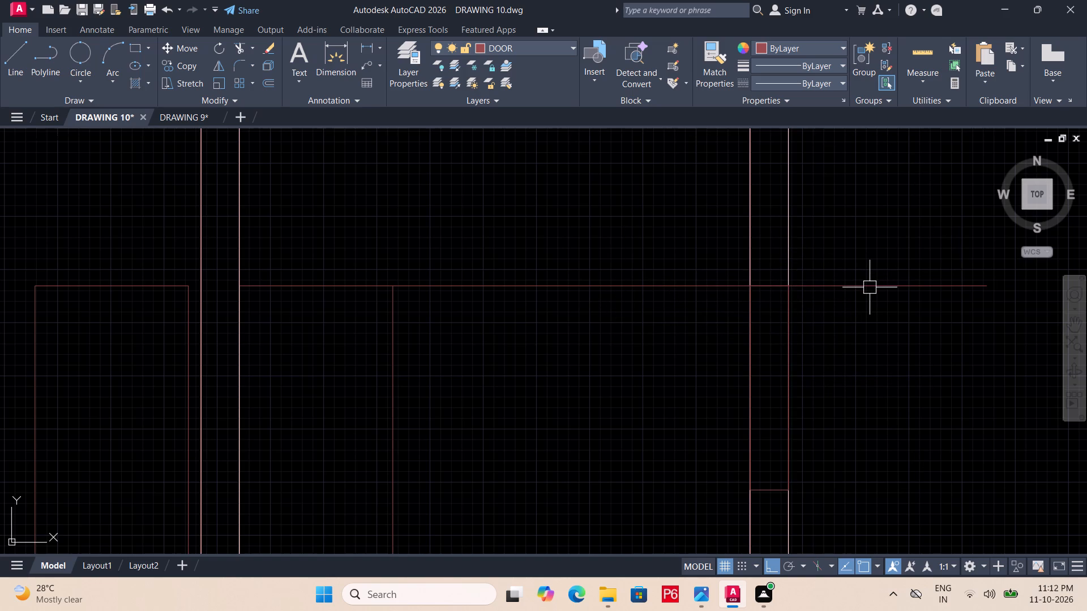
Delete the horizontal guide line crossing the right wall and save the drawing.
{"action": "left_click", "coordinate": [870, 287]}
{"action": "key", "text": "Delete"}
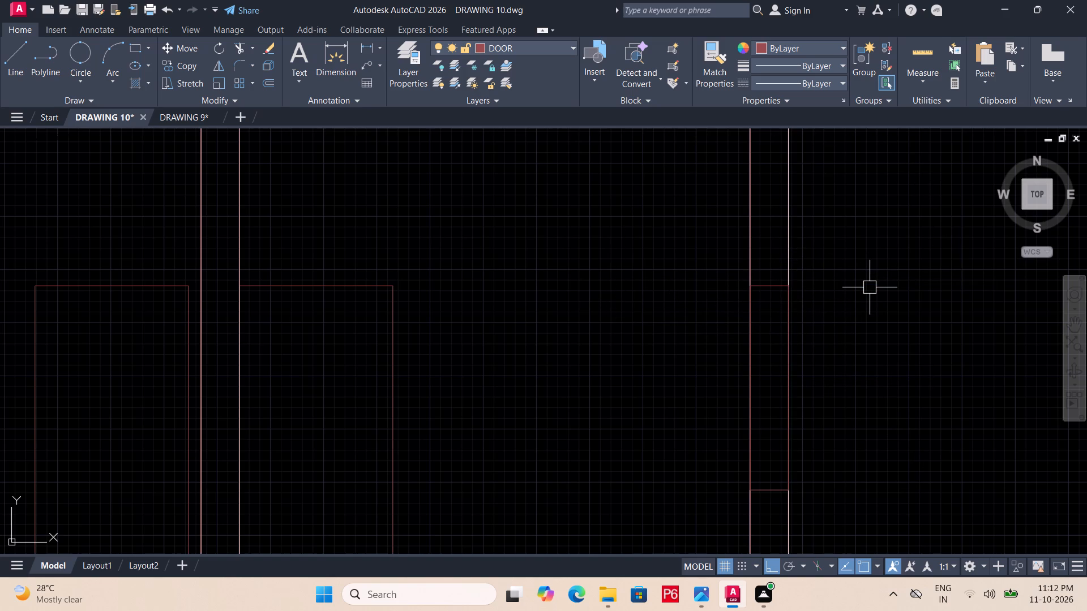
{"action": "key", "text": "ctrl+s"}
Draw a vertical centre line through the right wall's opening, from its top edge to its bottom edge.
{"action": "middle_click_drag", "start_coordinate": [776, 333], "coordinate": [792, 298]}
{"action": "key", "text": "l"}
{"action": "key", "text": "space"}
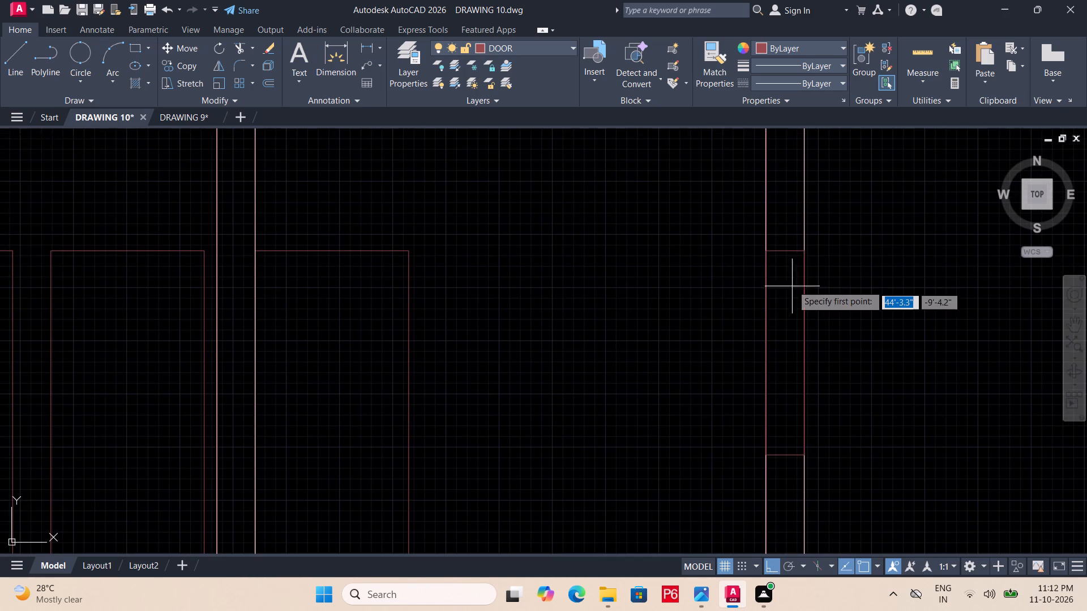
{"action": "left_click", "coordinate": [787, 256]}
{"action": "double_click", "coordinate": [786, 461]}
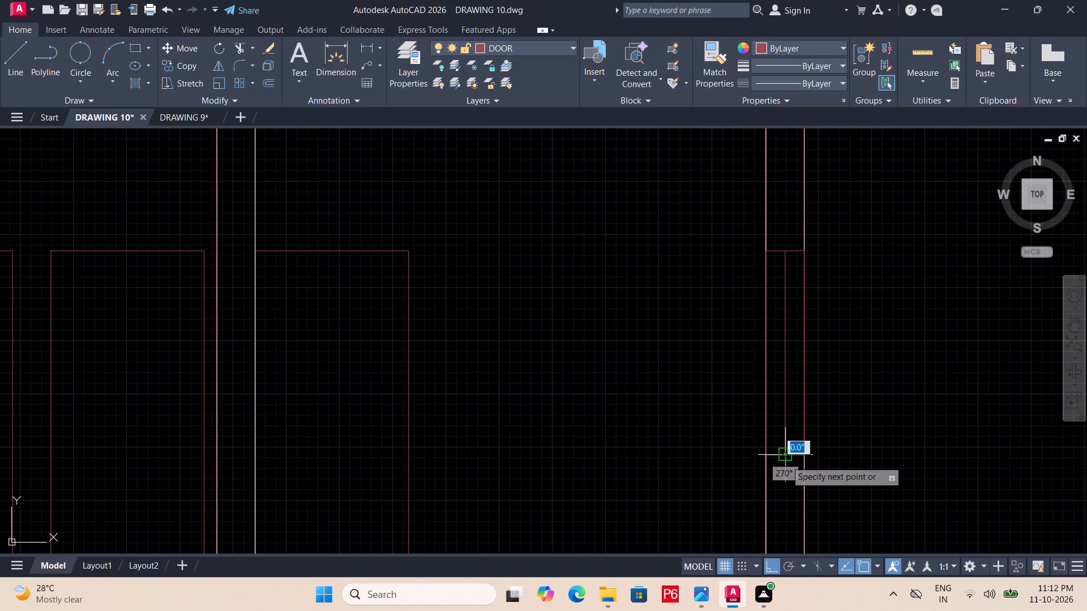
{"action": "key", "text": "Escape"}
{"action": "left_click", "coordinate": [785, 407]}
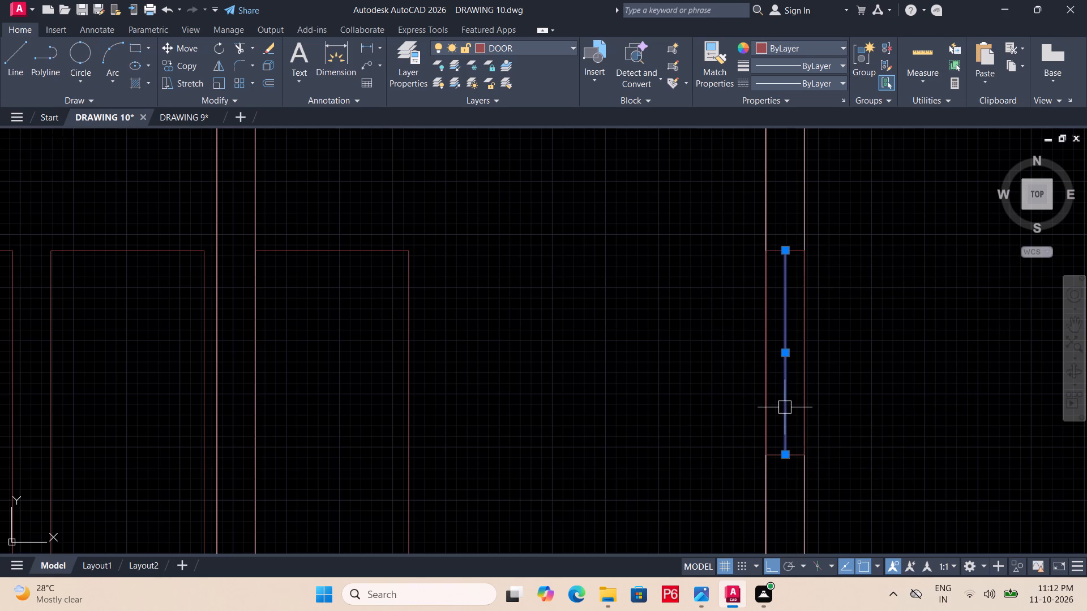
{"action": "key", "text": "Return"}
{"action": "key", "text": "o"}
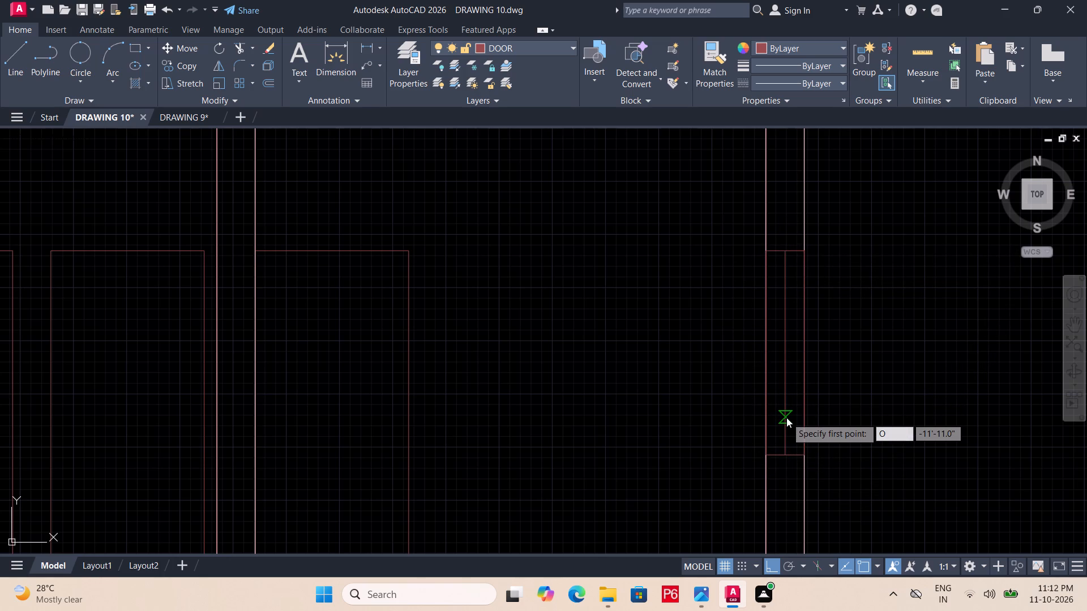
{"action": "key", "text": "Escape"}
Offset the right wall opening's vertical centre line 1" to each side.
{"action": "left_click", "coordinate": [787, 416]}
{"action": "key", "text": "o"}
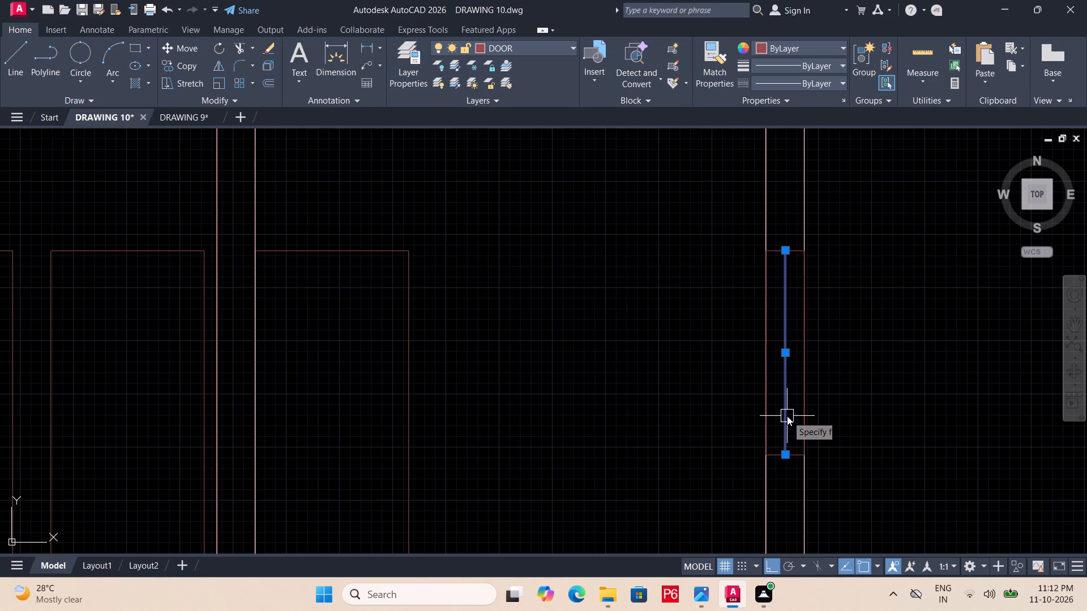
{"action": "key", "text": "Return"}
{"action": "type", "text": "1\""}
{"action": "key", "text": "Return"}
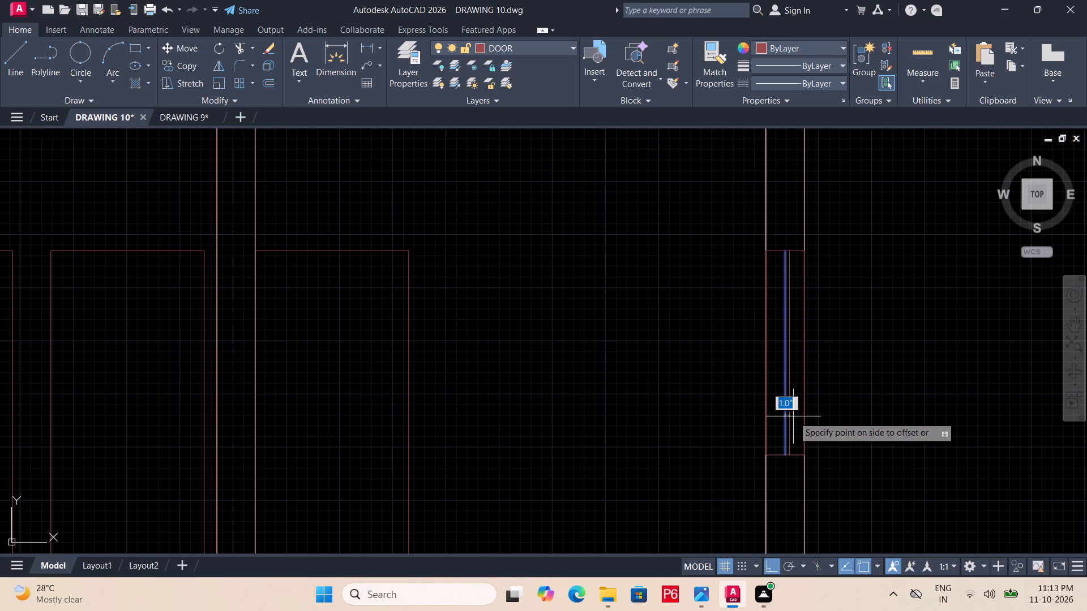
{"action": "left_click", "coordinate": [793, 416]}
{"action": "scroll", "coordinate": [782, 415], "scroll_direction": "up", "scroll_amount": 2}
{"action": "left_click", "coordinate": [782, 415]}
{"action": "left_click", "coordinate": [738, 415]}
{"action": "key", "text": "Escape"}
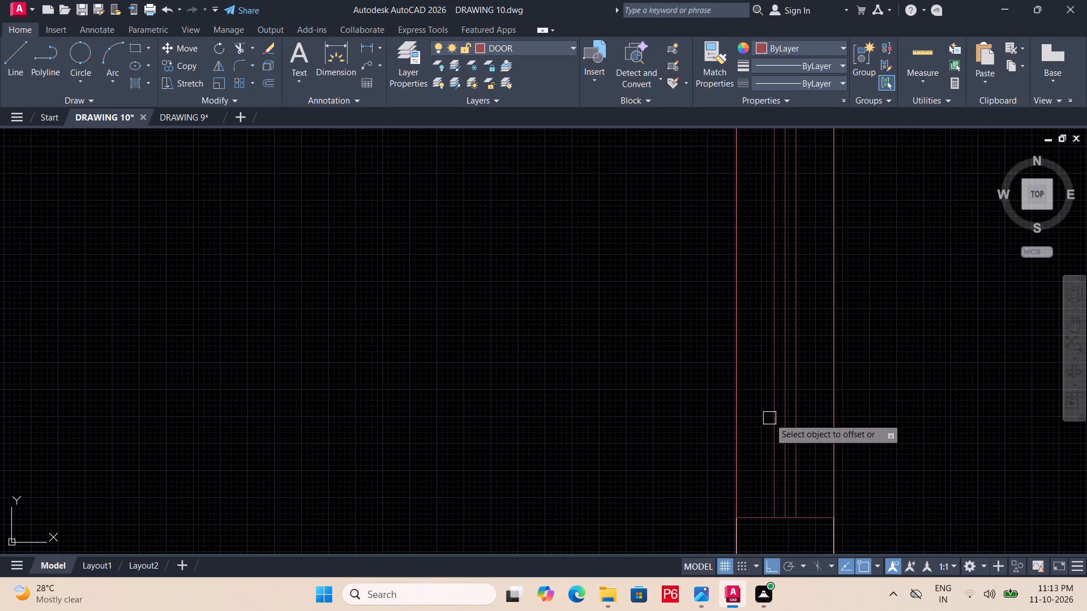
Delete the centre line between the two offset lines in the right wall's opening and save the drawing.
{"action": "left_click", "coordinate": [782, 416]}
{"action": "key", "text": "Delete"}
{"action": "scroll", "coordinate": [781, 419], "scroll_direction": "down", "scroll_amount": 3}
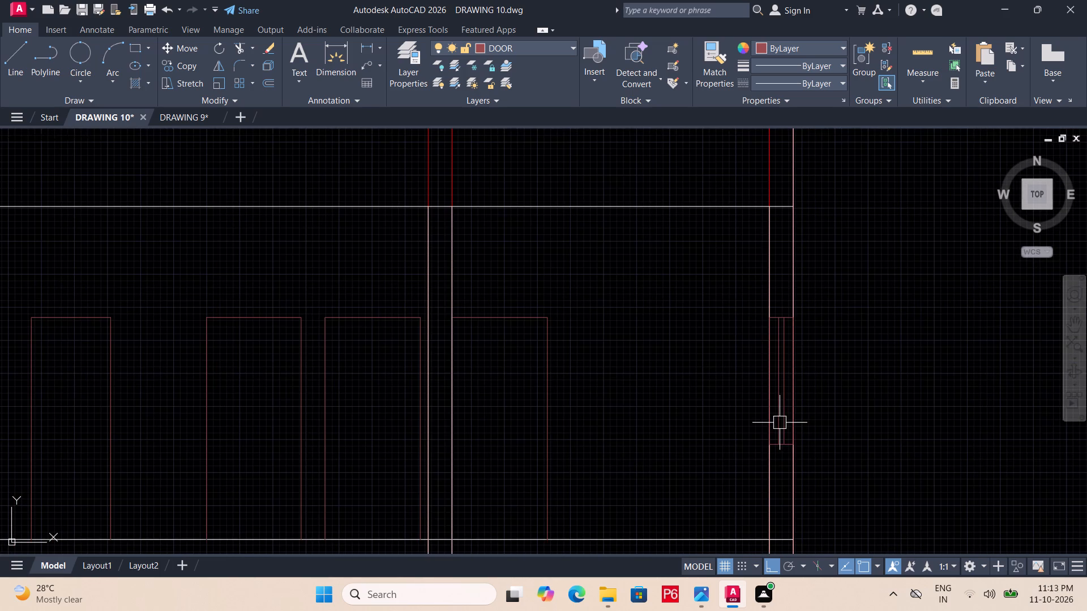
{"action": "key", "text": "ctrl+s"}
{"action": "key", "text": "ctrl+s"}
{"action": "key", "text": "ctrl+s"}
{"action": "key", "text": "ctrl+s"}
{"action": "key", "text": "ctrl+s"}
{"action": "key", "text": "ctrl+s"}
{"action": "scroll", "coordinate": [708, 418], "scroll_direction": "down", "scroll_amount": 1, "text": "ctrl"}
{"action": "middle_click_drag", "start_coordinate": [708, 418], "coordinate": [709, 453], "text": "ctrl"}
{"action": "key", "text": "ctrl+s"}
{"action": "key", "text": "ctrl+s"}
{"action": "key", "text": "ctrl+s"}
{"action": "key", "text": "ctrl+s"}
On the unfurnished plan, project a vertical ray downward from the lower-left outer corner of the room above the kitchen.
{"action": "middle_click_drag", "start_coordinate": [705, 433], "coordinate": [739, 429]}
{"action": "middle_click_drag", "start_coordinate": [706, 370], "coordinate": [665, 566]}
{"action": "middle_click_drag", "start_coordinate": [661, 299], "coordinate": [689, 455]}
{"action": "middle_click_drag", "start_coordinate": [680, 384], "coordinate": [681, 416]}
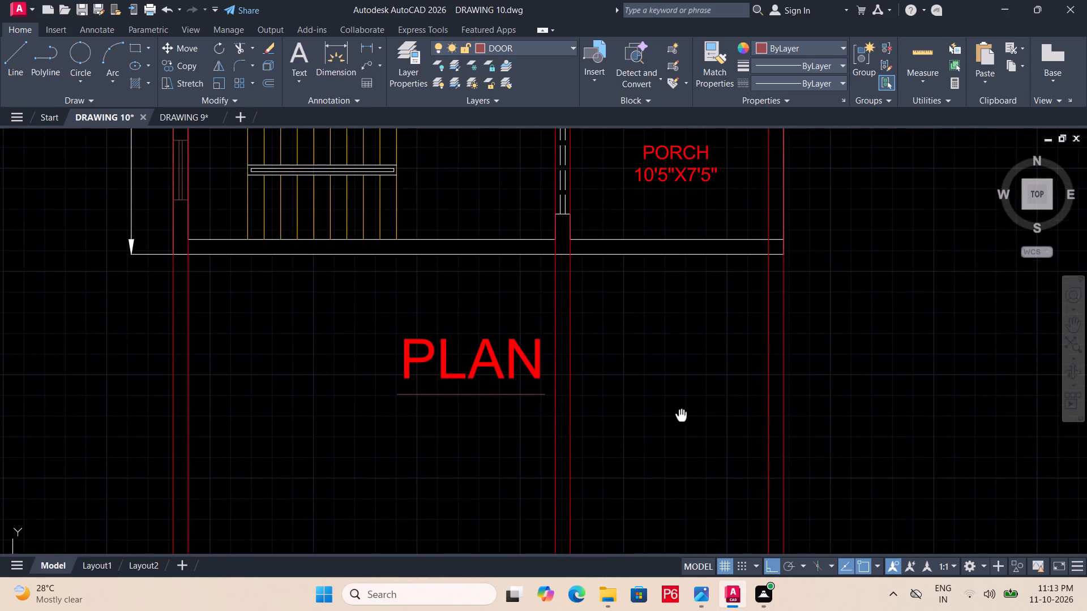
{"action": "middle_click_drag", "start_coordinate": [681, 416], "coordinate": [695, 462]}
{"action": "scroll", "coordinate": [695, 462], "scroll_direction": "down", "scroll_amount": 1}
{"action": "middle_click_drag", "start_coordinate": [628, 262], "coordinate": [637, 343]}
{"action": "middle_click_drag", "start_coordinate": [652, 263], "coordinate": [634, 380]}
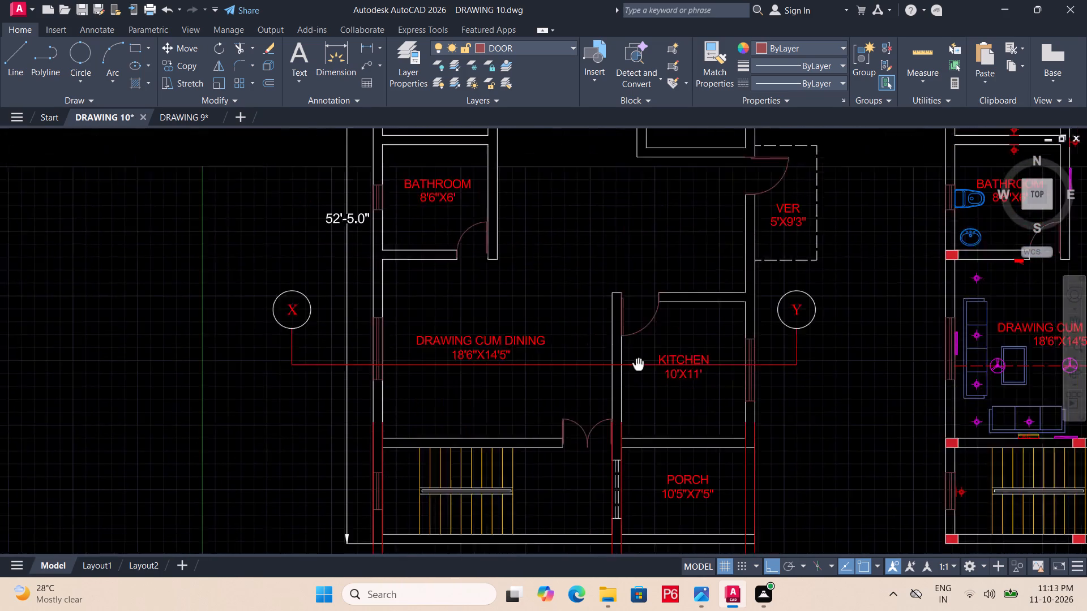
{"action": "middle_click_drag", "start_coordinate": [634, 380], "coordinate": [623, 475]}
{"action": "scroll", "coordinate": [592, 299], "scroll_direction": "down", "scroll_amount": 1}
{"action": "middle_click_drag", "start_coordinate": [592, 299], "coordinate": [597, 202]}
{"action": "scroll", "coordinate": [607, 196], "scroll_direction": "up", "scroll_amount": 2}
{"action": "key", "text": "Escape"}
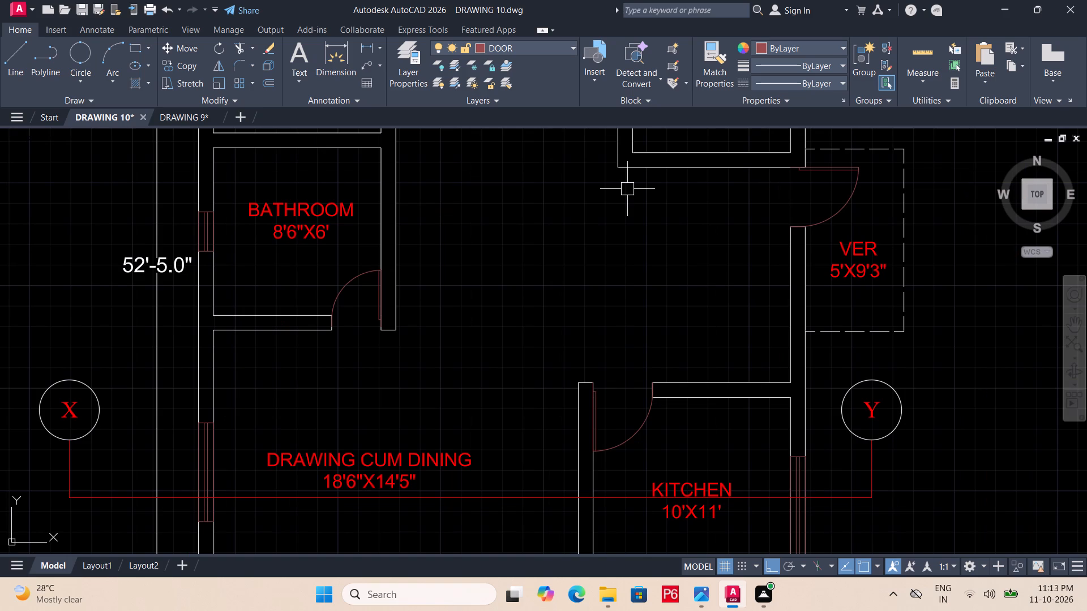
{"action": "key", "text": "r"}
{"action": "type", "text": "AY"}
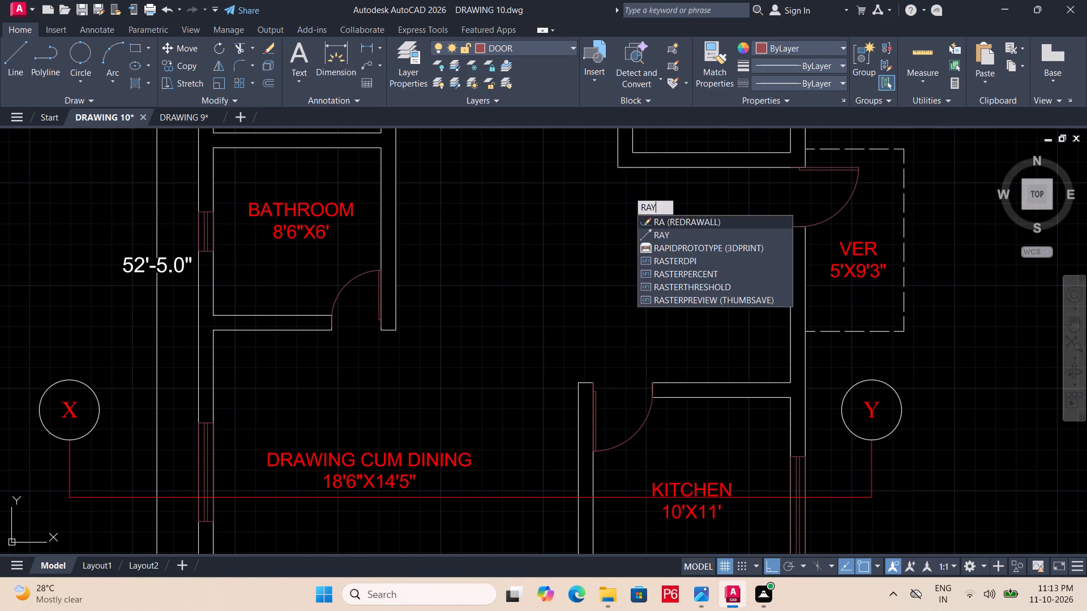
{"action": "key", "text": "space"}
{"action": "left_click", "coordinate": [611, 166]}
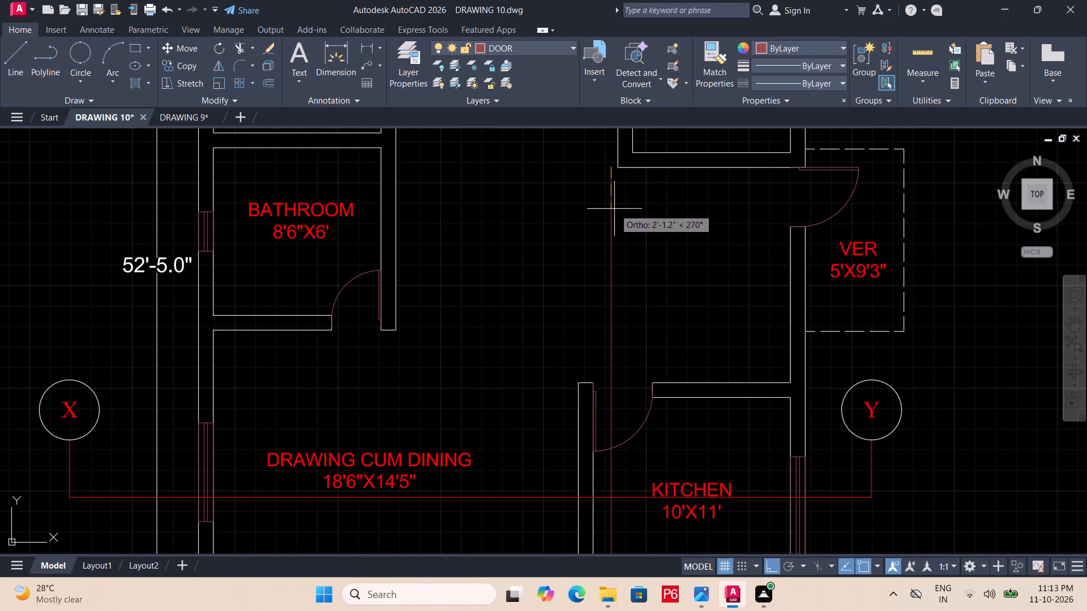
{"action": "key", "text": "Escape"}
{"action": "key", "text": "space"}
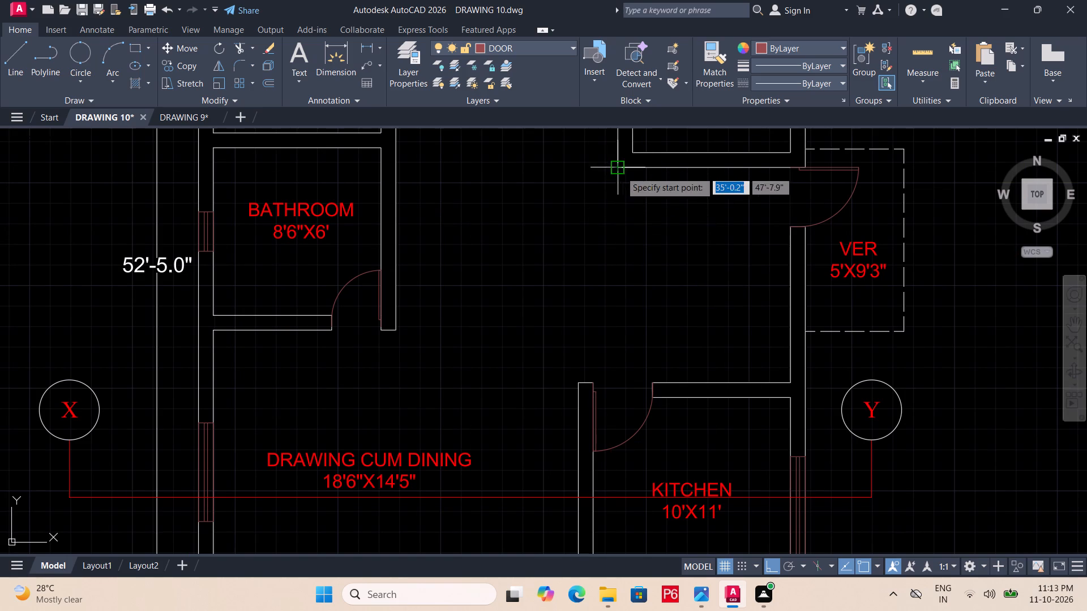
{"action": "double_click", "coordinate": [620, 170]}
{"action": "left_click", "coordinate": [634, 277]}
{"action": "key", "text": "Escape"}
On layer 0, draw a vertical line along the newly projected ray from the section's ceiling line down to its floor line.
{"action": "scroll", "coordinate": [620, 240], "scroll_direction": "down", "scroll_amount": 3}
{"action": "middle_click_drag", "start_coordinate": [620, 240], "coordinate": [618, 158]}
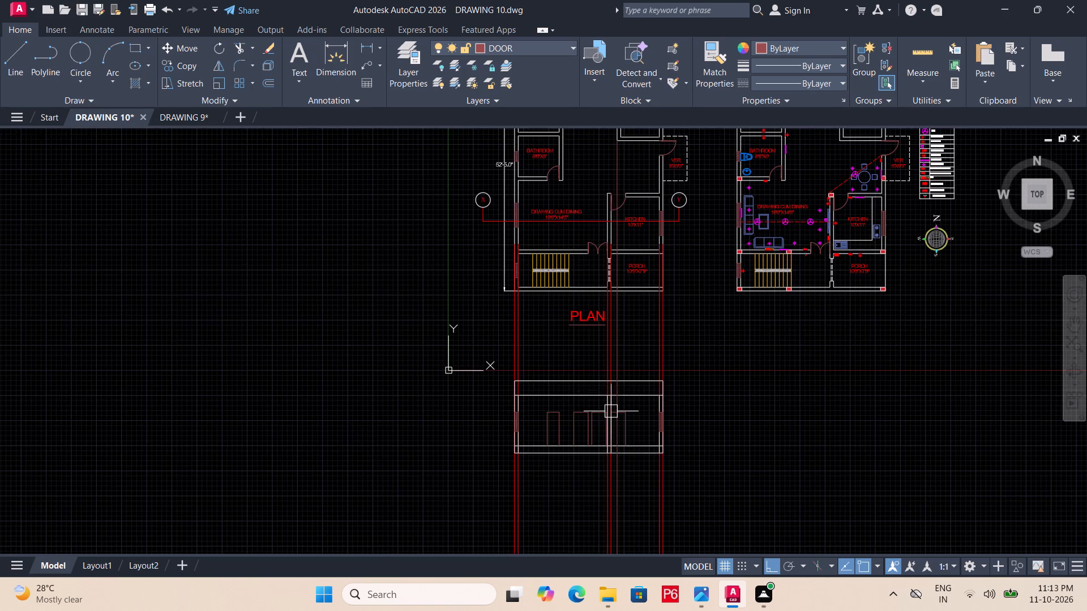
{"action": "scroll", "coordinate": [613, 414], "scroll_direction": "up", "scroll_amount": 4}
{"action": "middle_click_drag", "start_coordinate": [636, 421], "coordinate": [649, 385]}
{"action": "key", "text": "Escape"}
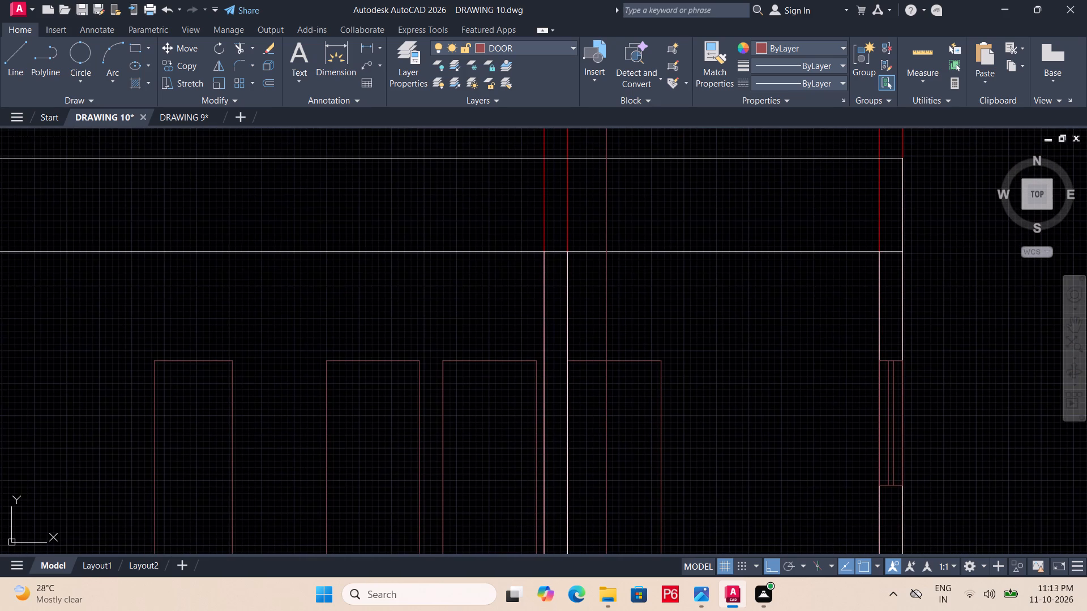
{"action": "type", "text": "L"}
{"action": "key", "text": "space"}
{"action": "left_click", "coordinate": [567, 50]}
{"action": "left_click", "coordinate": [550, 70]}
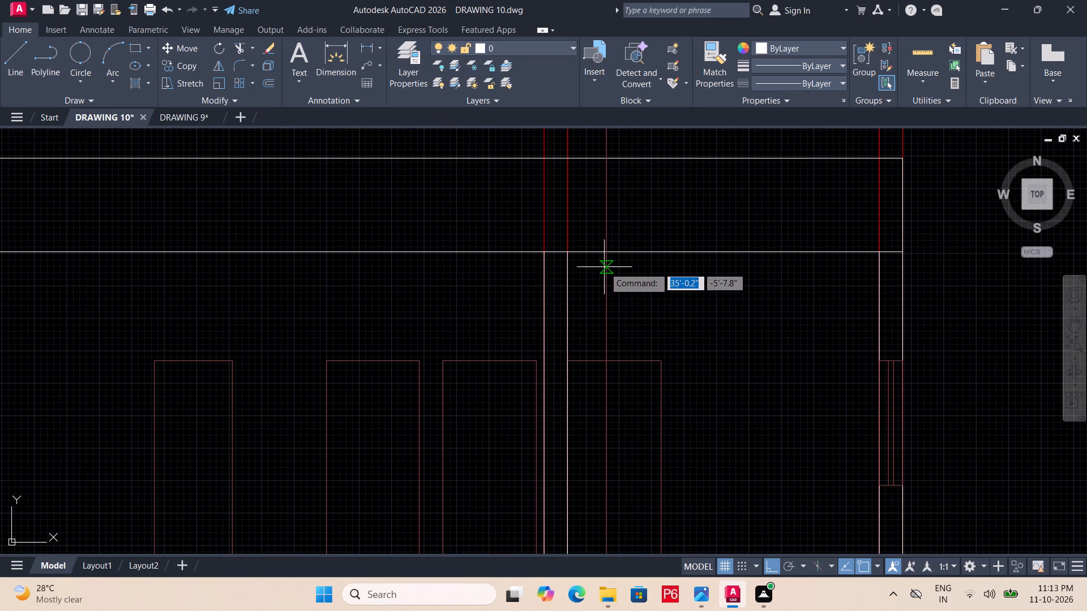
{"action": "double_click", "coordinate": [607, 256]}
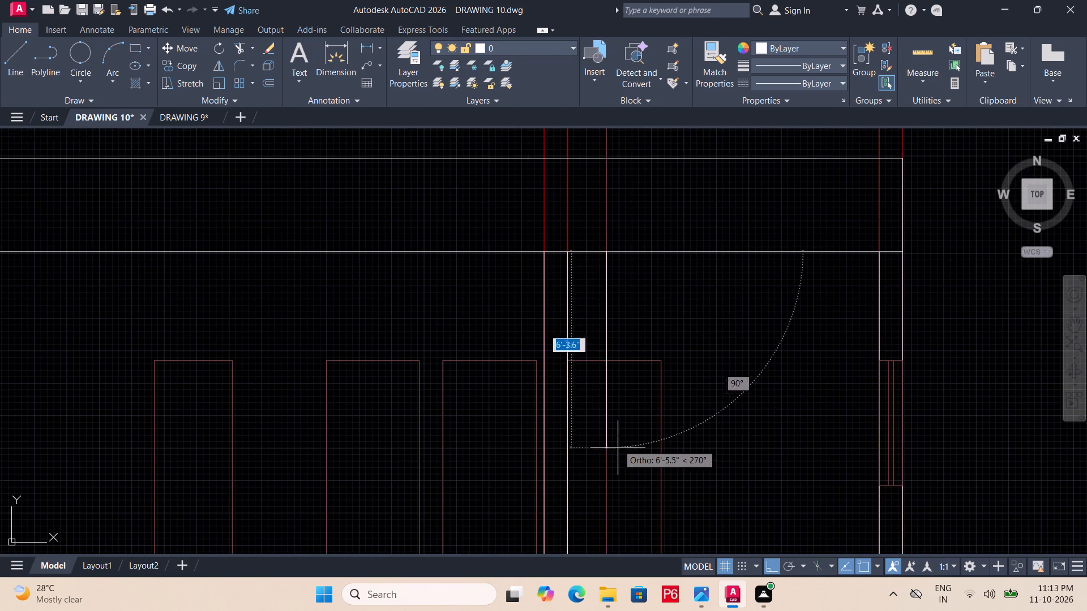
{"action": "middle_click_drag", "start_coordinate": [618, 385], "coordinate": [628, 294]}
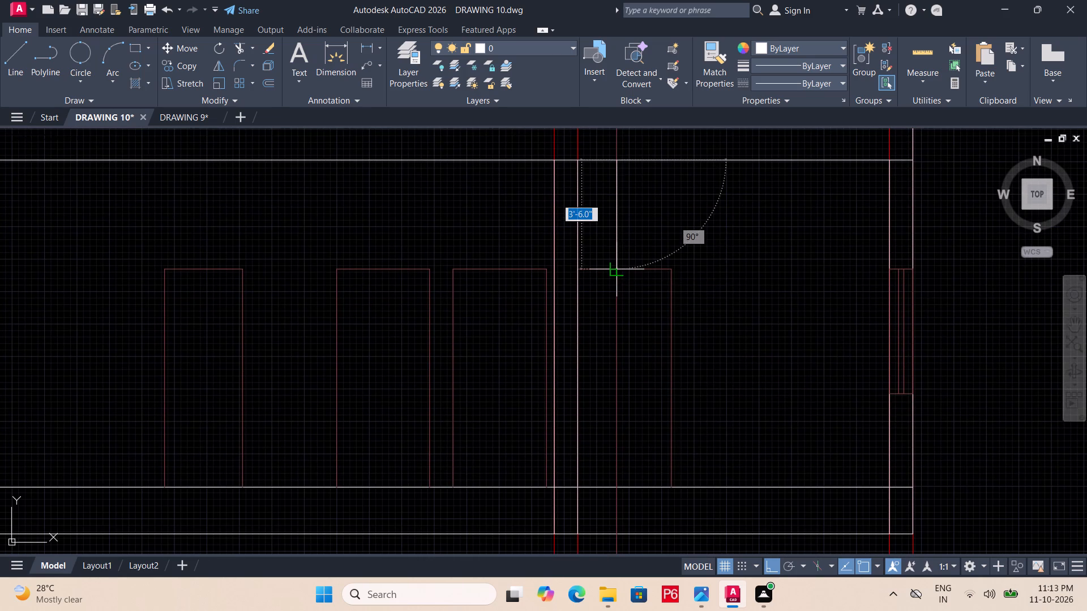
{"action": "double_click", "coordinate": [618, 487]}
{"action": "key", "text": "Escape"}
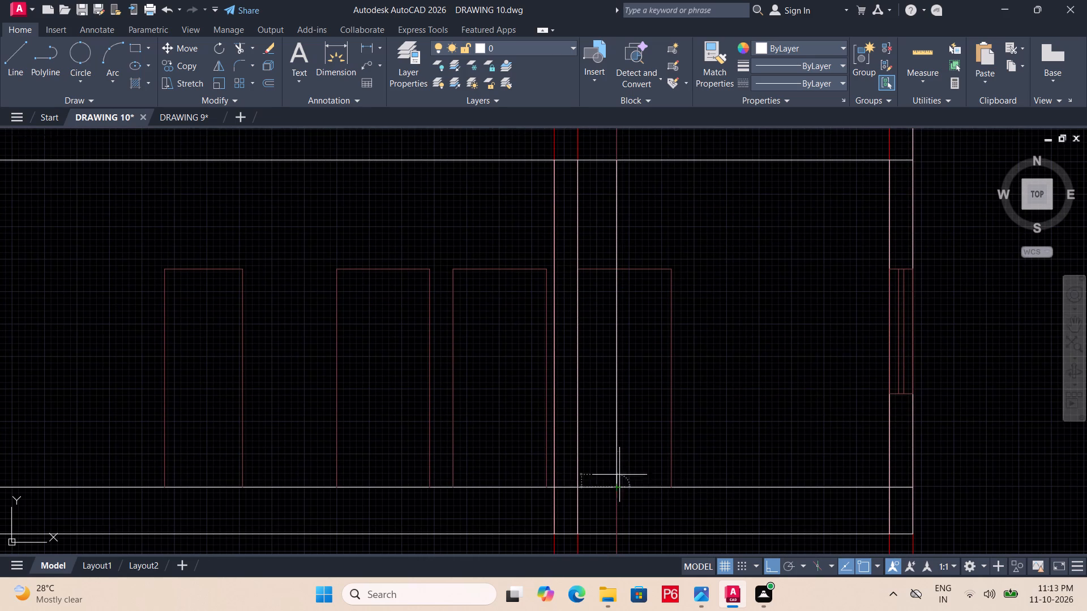
Delete the projection ray that the new vertical line was traced from and save the drawing.
{"action": "middle_click_drag", "start_coordinate": [655, 361], "coordinate": [711, 485]}
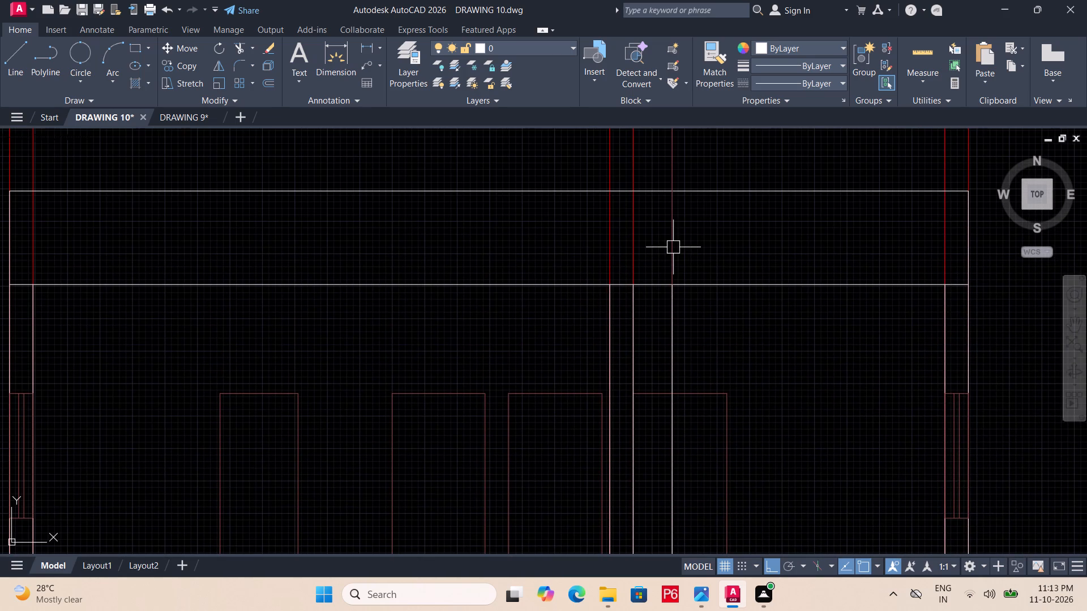
{"action": "double_click", "coordinate": [673, 247]}
{"action": "key", "text": "Delete"}
{"action": "scroll", "coordinate": [677, 283], "scroll_direction": "down", "scroll_amount": 1}
{"action": "middle_click_drag", "start_coordinate": [674, 262], "coordinate": [670, 206]}
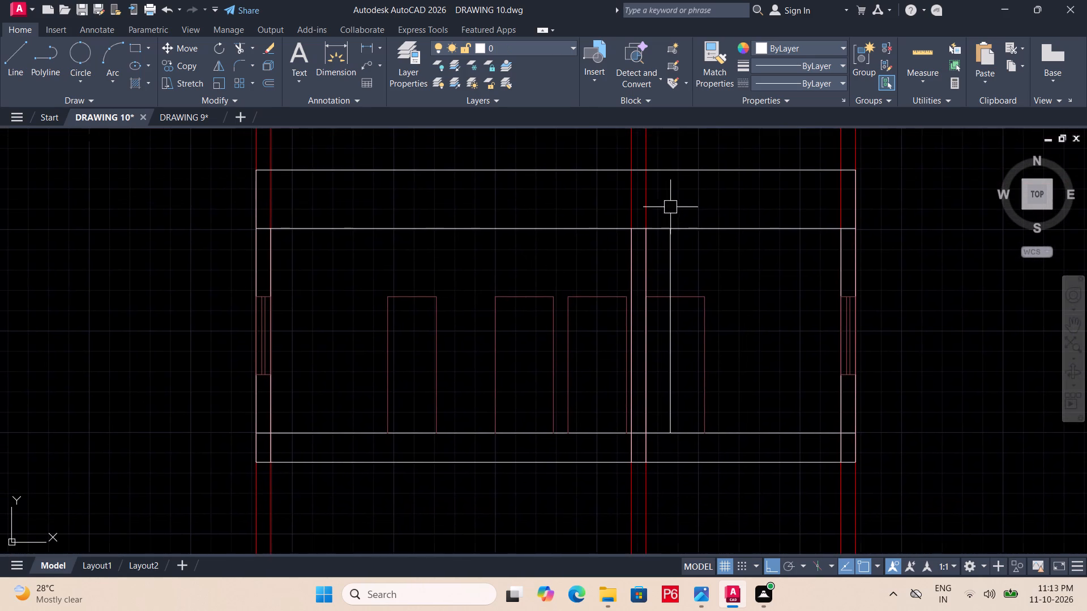
{"action": "key", "text": "ctrl+s"}
{"action": "key", "text": "ctrl+s"}
{"action": "key", "text": "ctrl+s"}
{"action": "key", "text": "ctrl+s"}
{"action": "key", "text": "ctrl+s"}
{"action": "key", "text": "ctrl+s"}
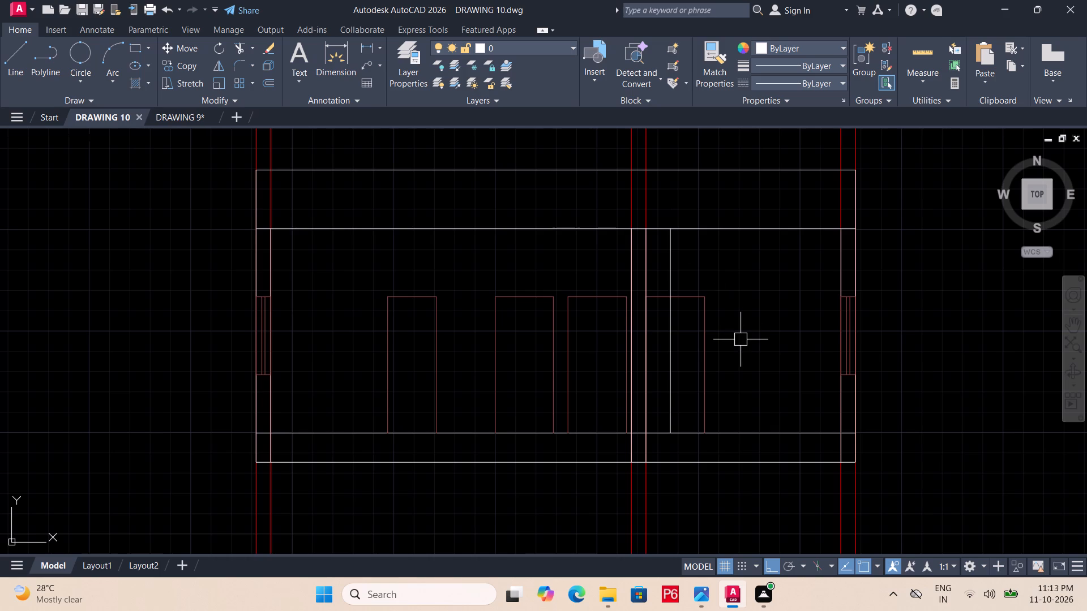
{"action": "key", "text": "ctrl+s"}
Trim the new vertical line's portion above the top of the door outline beside the internal wall, and save the drawing.
{"action": "scroll", "coordinate": [685, 341], "scroll_direction": "down", "scroll_amount": 1}
{"action": "middle_click_drag", "start_coordinate": [685, 348], "coordinate": [656, 582]}
{"action": "middle_click_drag", "start_coordinate": [620, 184], "coordinate": [617, 458]}
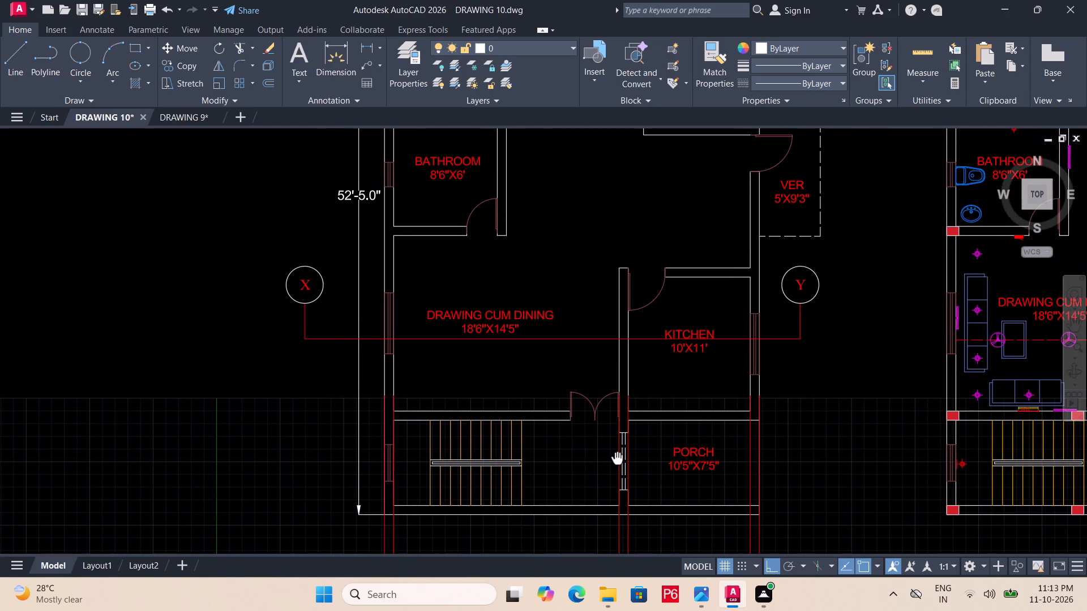
{"action": "middle_click_drag", "start_coordinate": [617, 458], "coordinate": [618, 459]}
{"action": "middle_click_drag", "start_coordinate": [620, 409], "coordinate": [618, 160]}
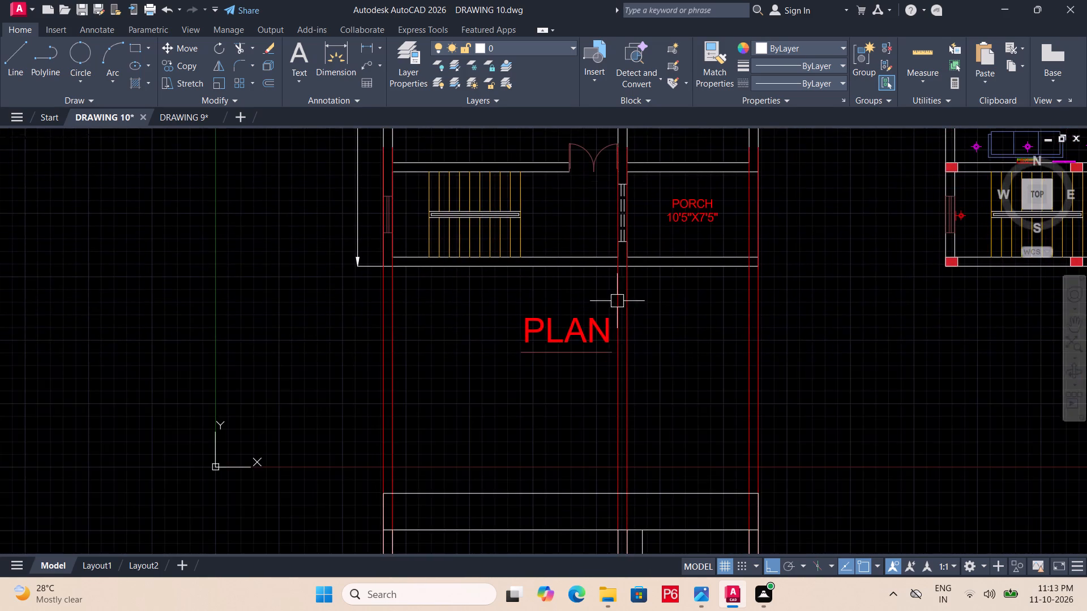
{"action": "middle_click_drag", "start_coordinate": [619, 402], "coordinate": [618, 219]}
{"action": "key", "text": "ctrl+s"}
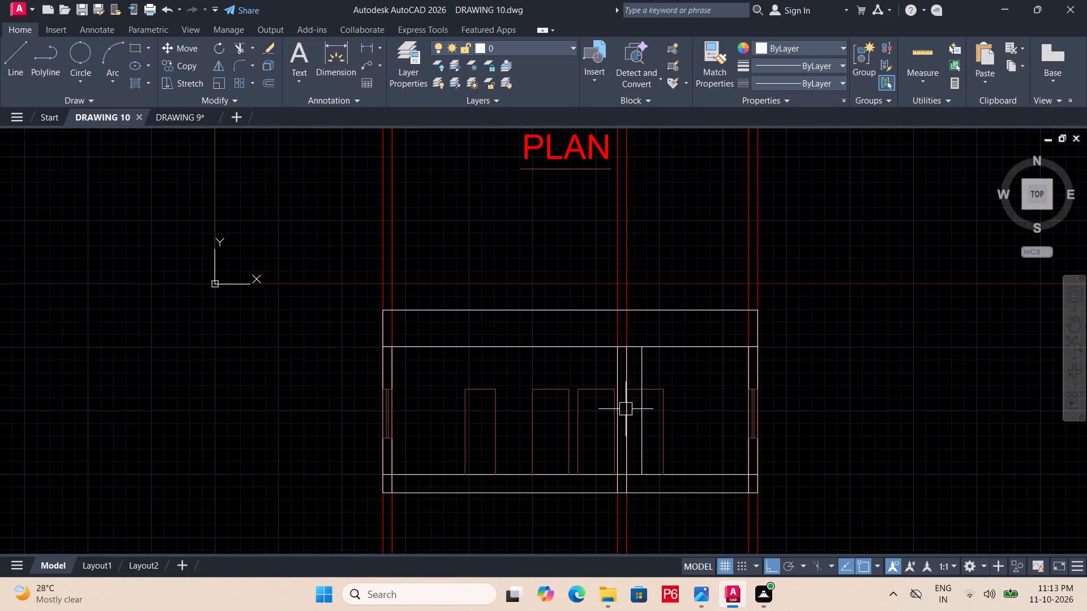
{"action": "key", "text": "ctrl+s"}
{"action": "scroll", "coordinate": [631, 371], "scroll_direction": "up", "scroll_amount": 2}
{"action": "type", "text": "TR"}
{"action": "key", "text": "space"}
{"action": "key", "text": "space"}
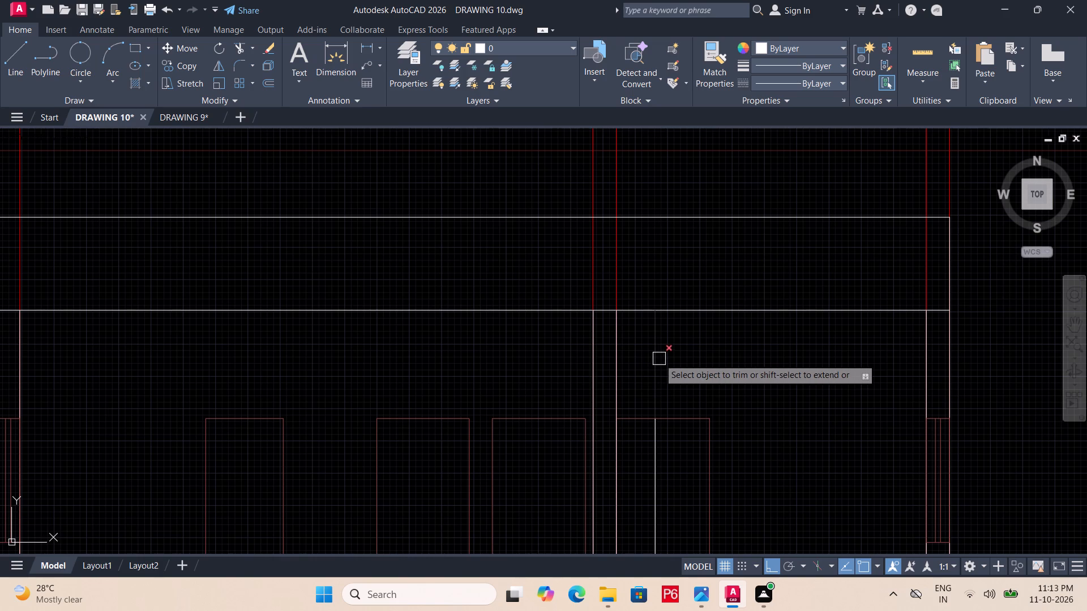
{"action": "left_click", "coordinate": [659, 359]}
{"action": "scroll", "coordinate": [628, 328], "scroll_direction": "down", "scroll_amount": 2}
{"action": "middle_click_drag", "start_coordinate": [628, 328], "coordinate": [627, 315]}
{"action": "key", "text": "ctrl+s"}
{"action": "key", "text": "ctrl+s"}
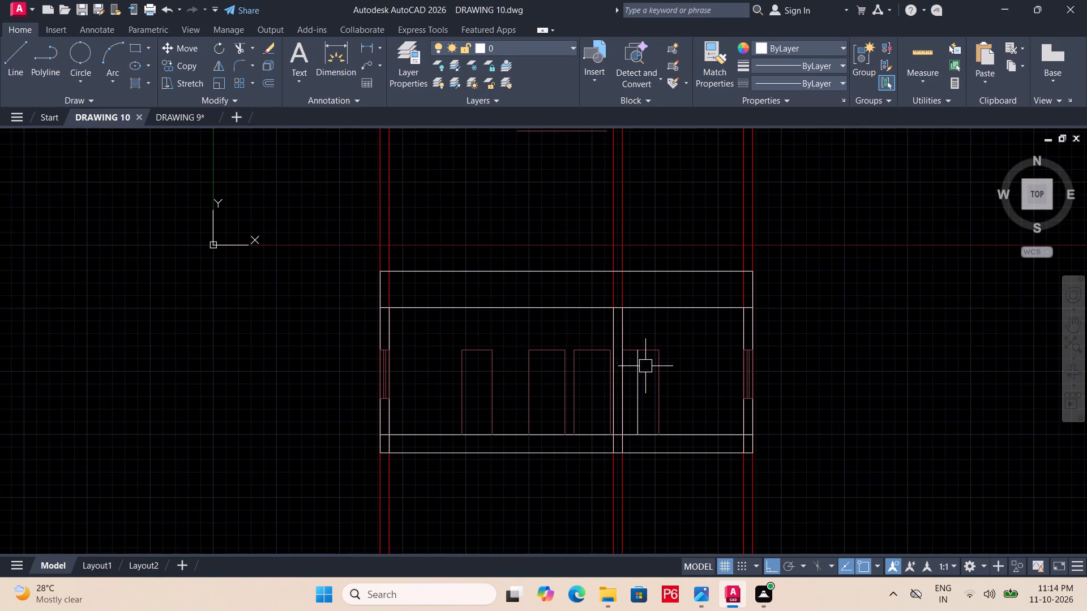
Examine the section's walls and door outlines and compare them with the kitchen, stair and porch area of the plan.
{"action": "middle_click_drag", "start_coordinate": [644, 398], "coordinate": [650, 385]}
{"action": "scroll", "coordinate": [650, 385], "scroll_direction": "up", "scroll_amount": 1}
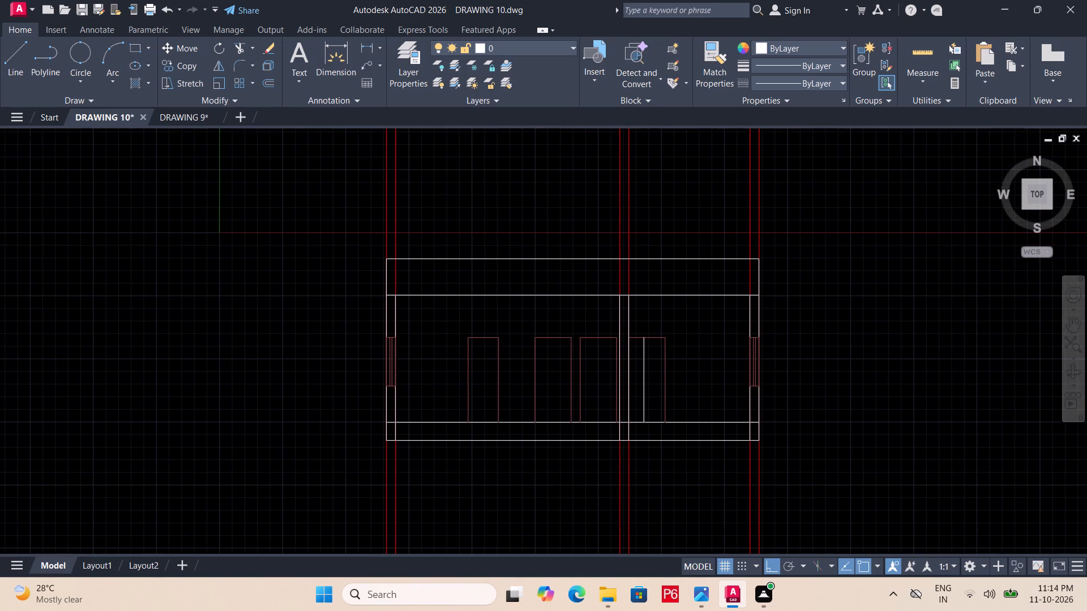
{"action": "scroll", "coordinate": [573, 397], "scroll_direction": "up", "scroll_amount": 1}
{"action": "middle_click_drag", "start_coordinate": [573, 397], "coordinate": [552, 450]}
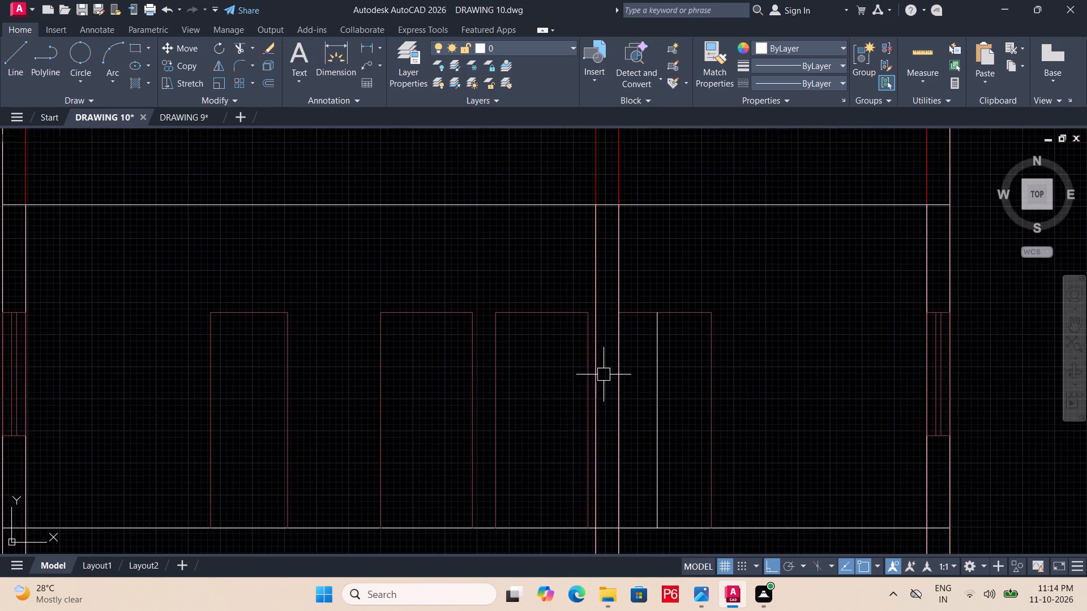
{"action": "scroll", "coordinate": [639, 348], "scroll_direction": "down", "scroll_amount": 2}
{"action": "middle_click_drag", "start_coordinate": [639, 352], "coordinate": [628, 388]}
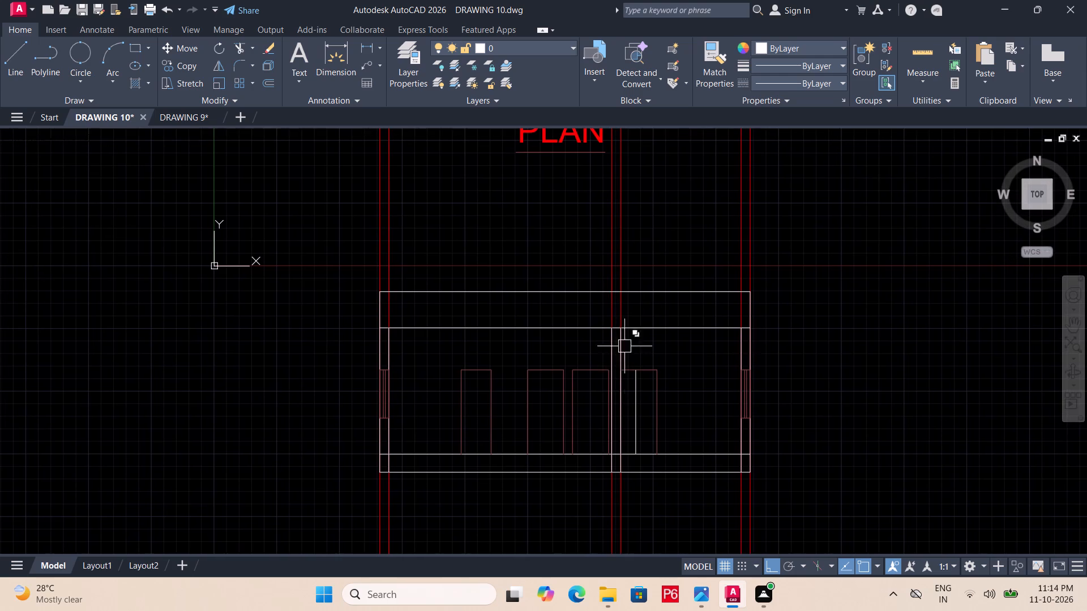
{"action": "scroll", "coordinate": [670, 268], "scroll_direction": "down", "scroll_amount": 1}
{"action": "middle_click_drag", "start_coordinate": [670, 268], "coordinate": [561, 493]}
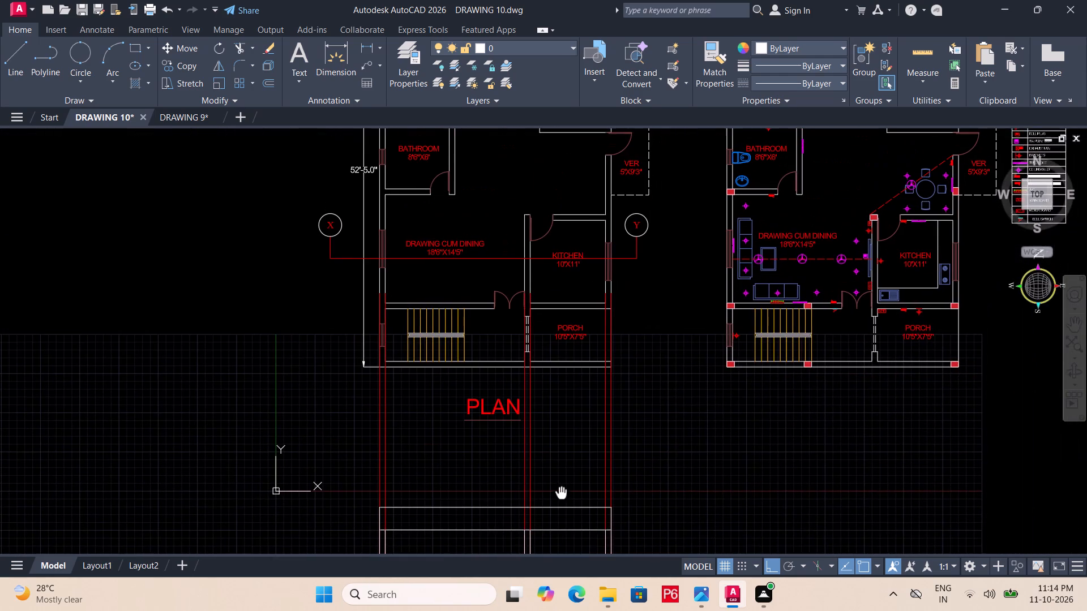
{"action": "middle_click_drag", "start_coordinate": [561, 493], "coordinate": [692, 367]}
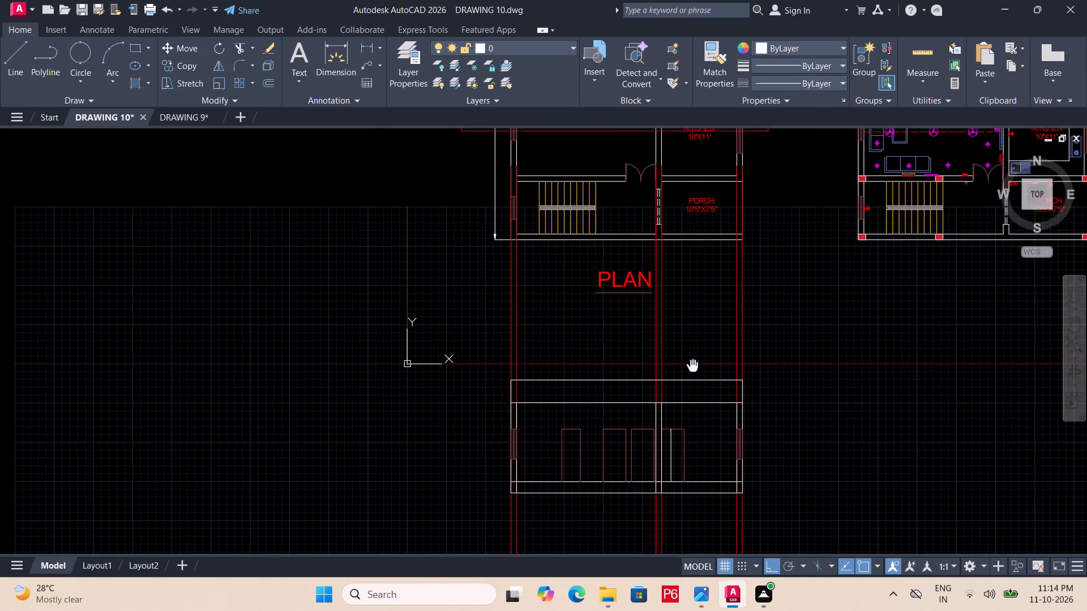
{"action": "middle_click_drag", "start_coordinate": [692, 367], "coordinate": [694, 382]}
{"action": "middle_click_drag", "start_coordinate": [650, 385], "coordinate": [652, 311]}
{"action": "scroll", "coordinate": [536, 302], "scroll_direction": "up", "scroll_amount": 1}
{"action": "middle_click_drag", "start_coordinate": [536, 302], "coordinate": [529, 307]}
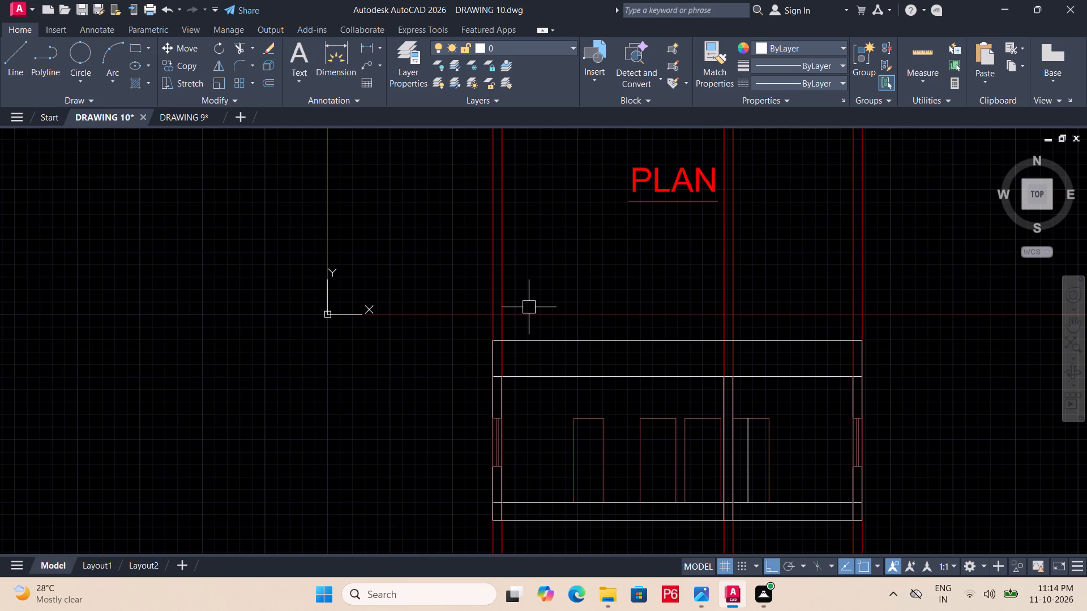
Delete the section's topmost horizontal line above the ceiling line.
{"action": "key", "text": "l"}
{"action": "key", "text": "space"}
{"action": "key", "text": "Escape"}
{"action": "left_click", "coordinate": [557, 343]}
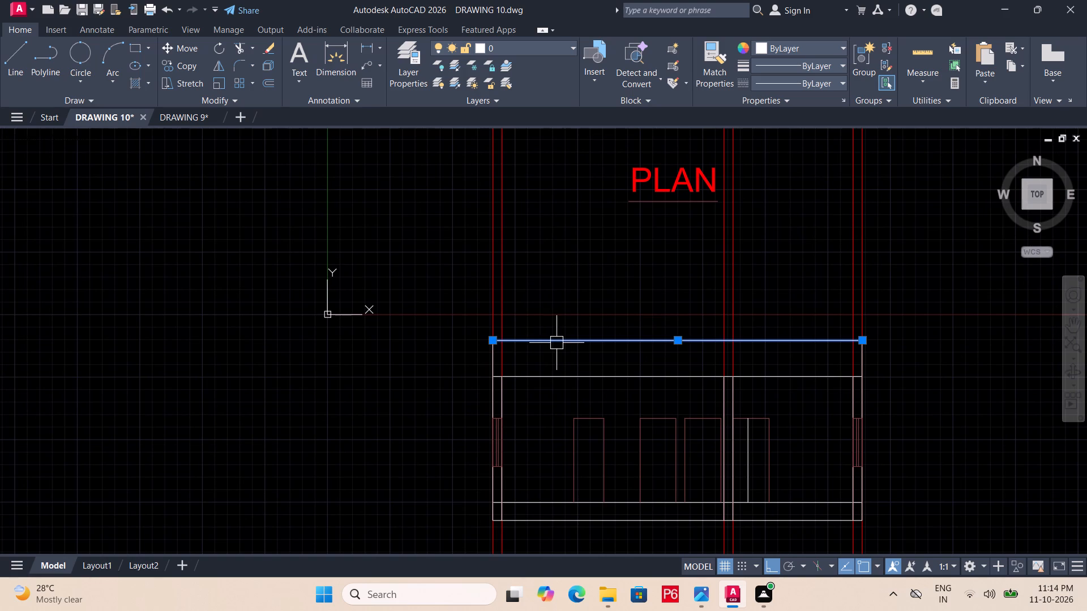
{"action": "key", "text": "Delete"}
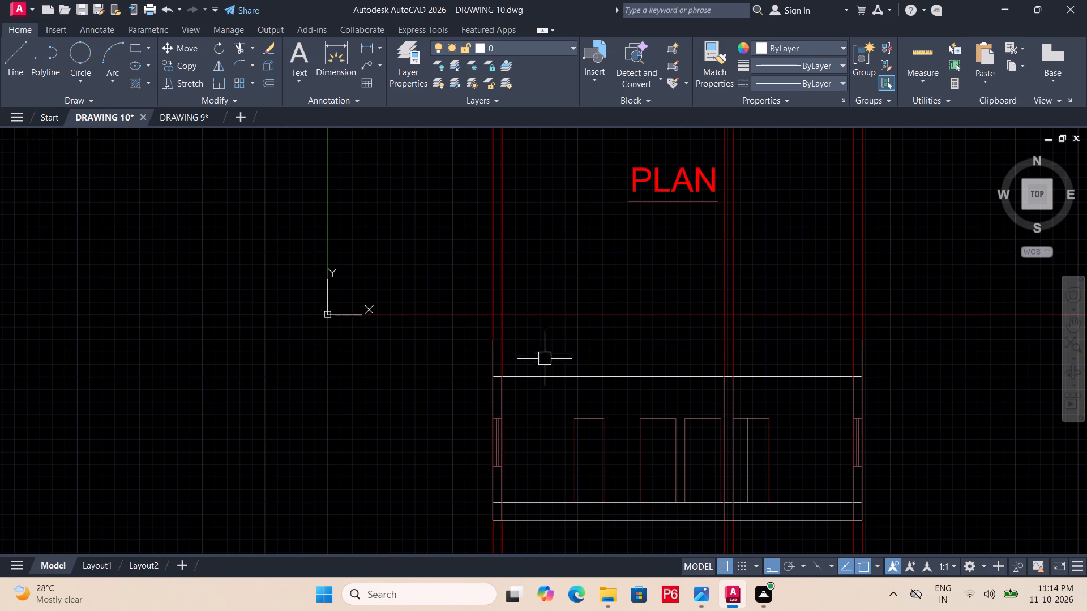
Offset the section's ceiling line 6' upward.
{"action": "key", "text": "o"}
{"action": "key", "text": "Return"}
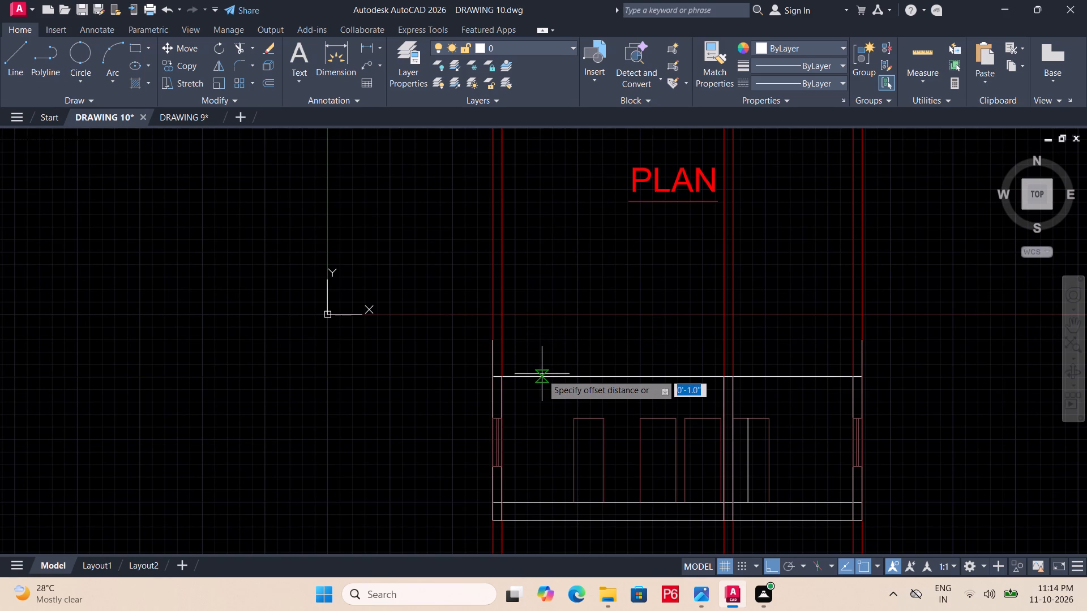
{"action": "type", "text": "6'"}
{"action": "key", "text": "Return"}
{"action": "left_click", "coordinate": [542, 374]}
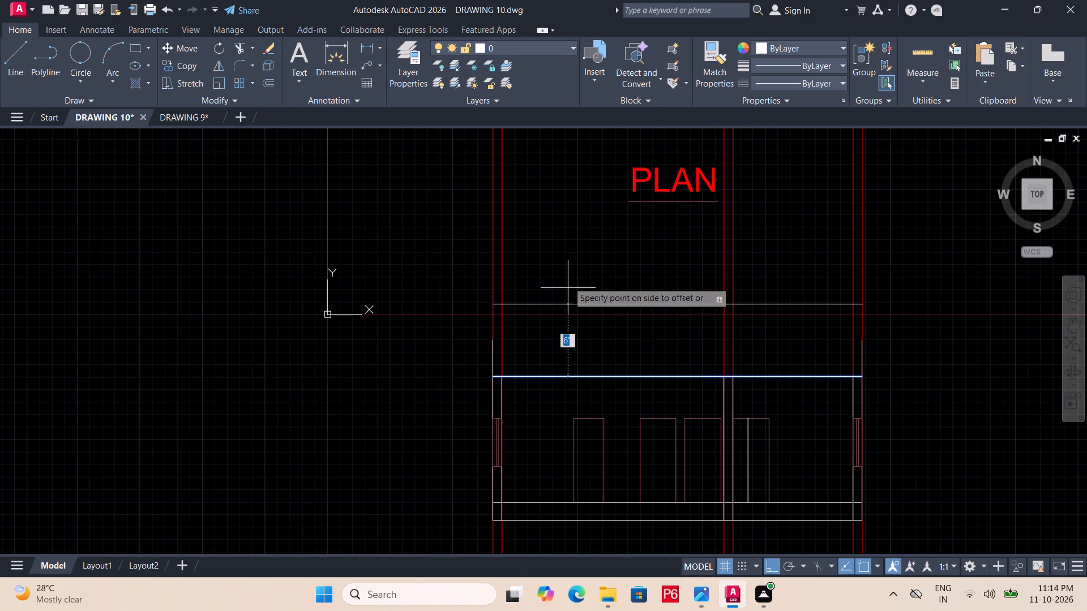
{"action": "left_click", "coordinate": [569, 247]}
{"action": "key", "text": "Escape"}
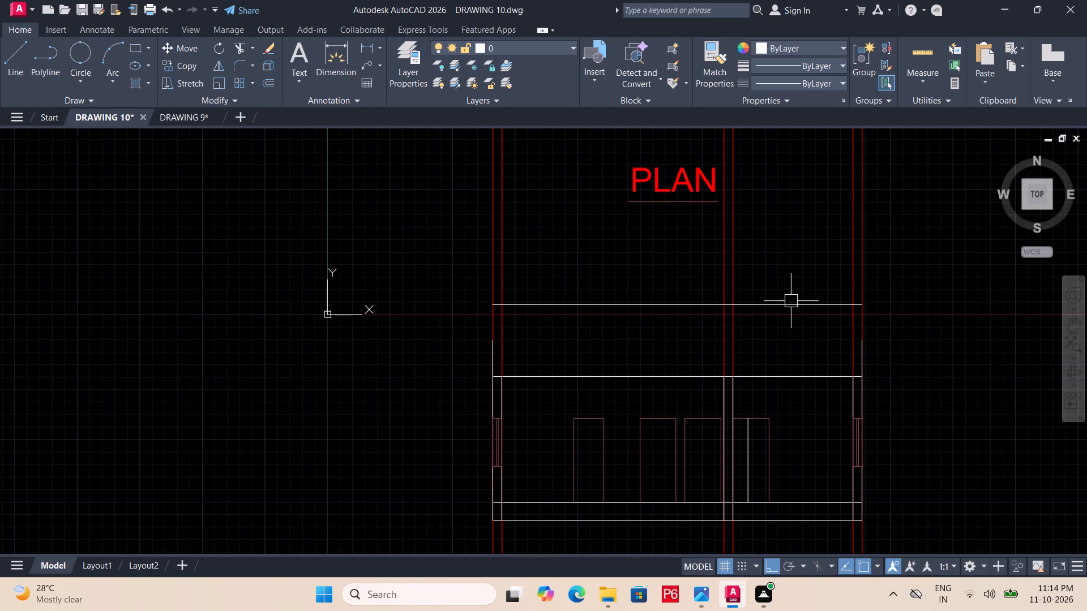
Shorten the new upper horizontal line so its right end meets the right face of the internal wall.
{"action": "left_click", "coordinate": [791, 301]}
{"action": "left_click", "coordinate": [861, 302]}
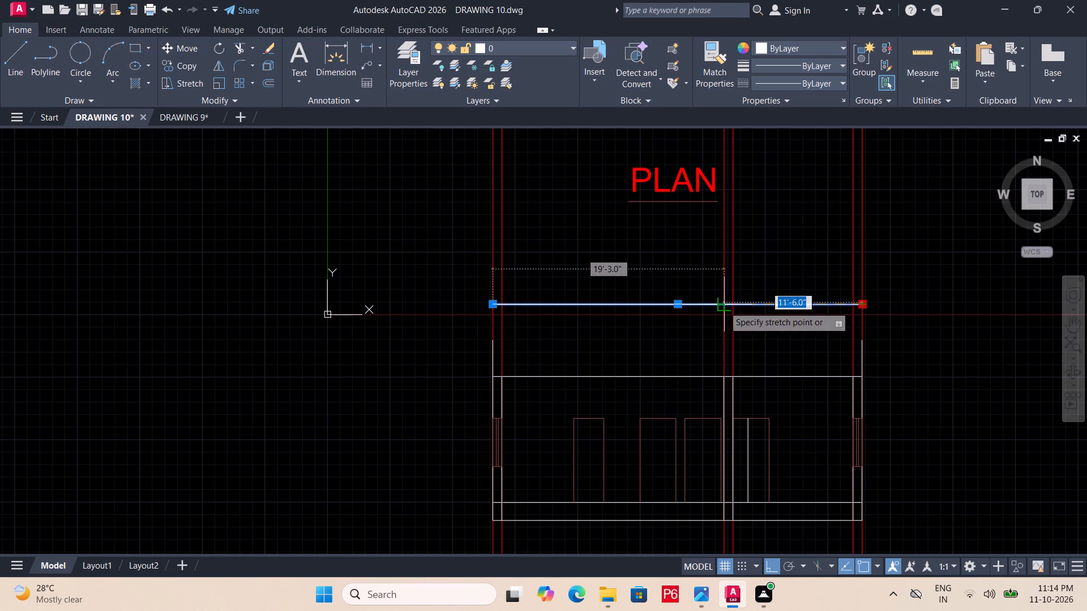
{"action": "left_click", "coordinate": [724, 306]}
{"action": "scroll", "coordinate": [743, 307], "scroll_direction": "up", "scroll_amount": 2}
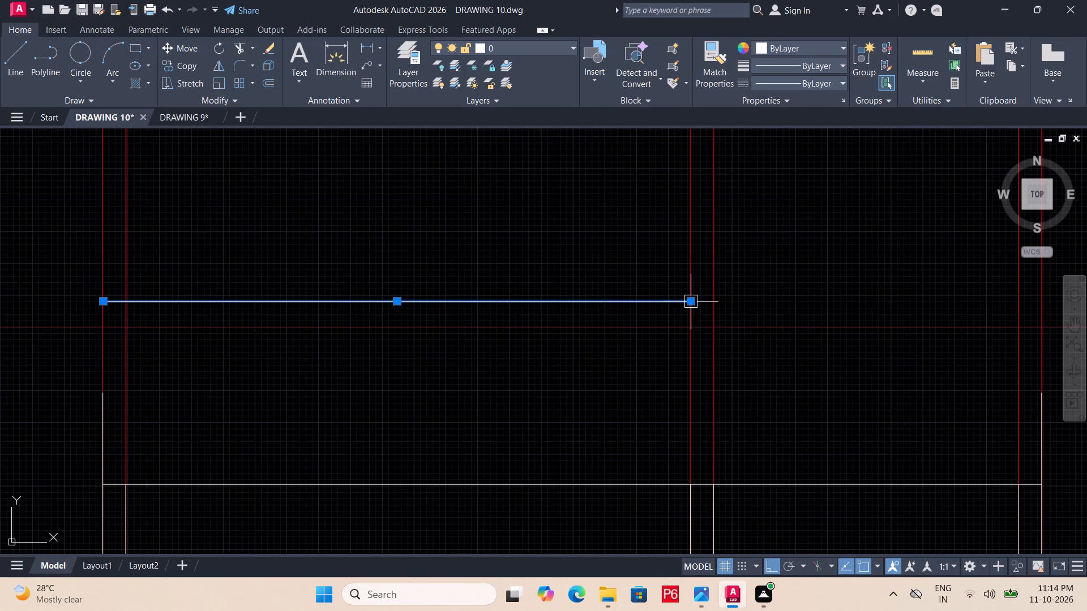
{"action": "left_click", "coordinate": [694, 302]}
{"action": "double_click", "coordinate": [709, 300]}
{"action": "key", "text": "Escape"}
Extend the left outer wall's outer line up to the new upper horizontal line and save the drawing.
{"action": "scroll", "coordinate": [635, 346], "scroll_direction": "down", "scroll_amount": 1}
{"action": "middle_click_drag", "start_coordinate": [634, 334], "coordinate": [648, 274]}
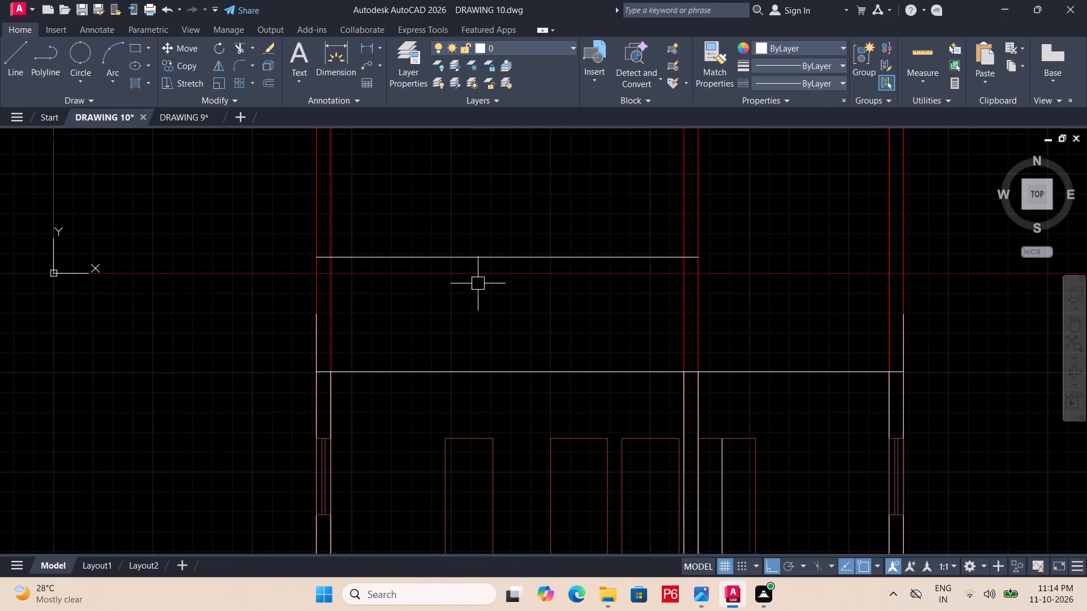
{"action": "key", "text": "e"}
{"action": "type", "text": "X"}
{"action": "key", "text": "space"}
{"action": "key", "text": "space"}
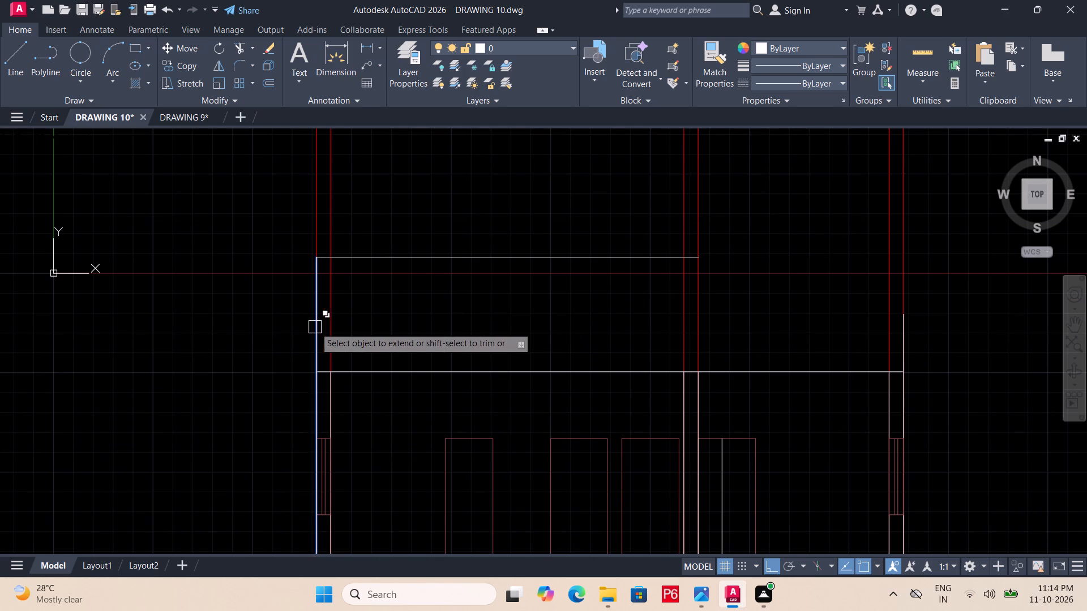
{"action": "left_click", "coordinate": [315, 327]}
{"action": "double_click", "coordinate": [315, 325]}
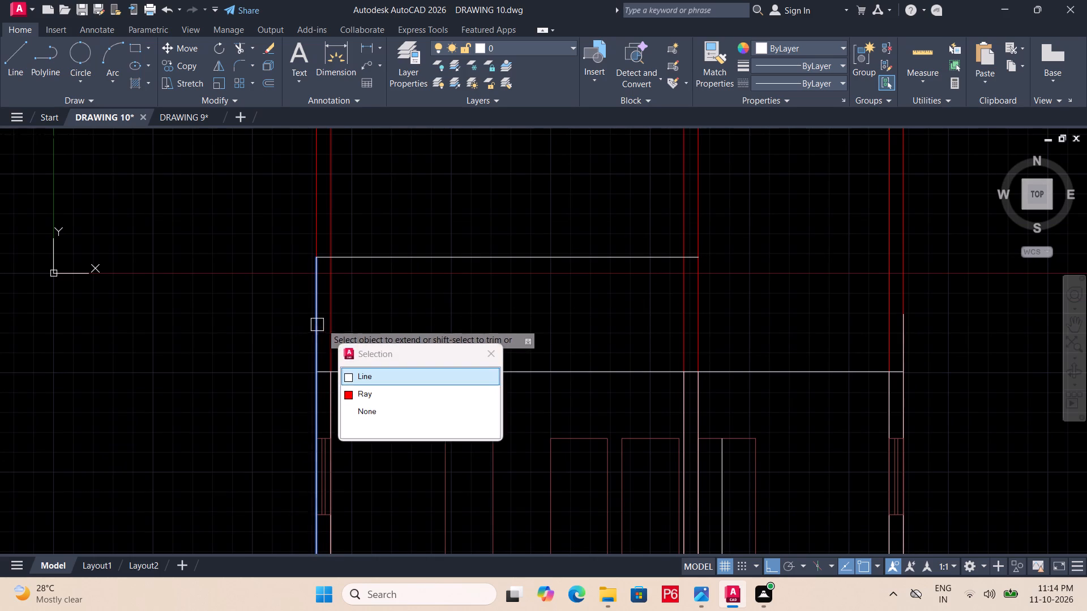
{"action": "left_click", "coordinate": [379, 376]}
{"action": "scroll", "coordinate": [434, 324], "scroll_direction": "down", "scroll_amount": 2}
{"action": "key", "text": "Escape"}
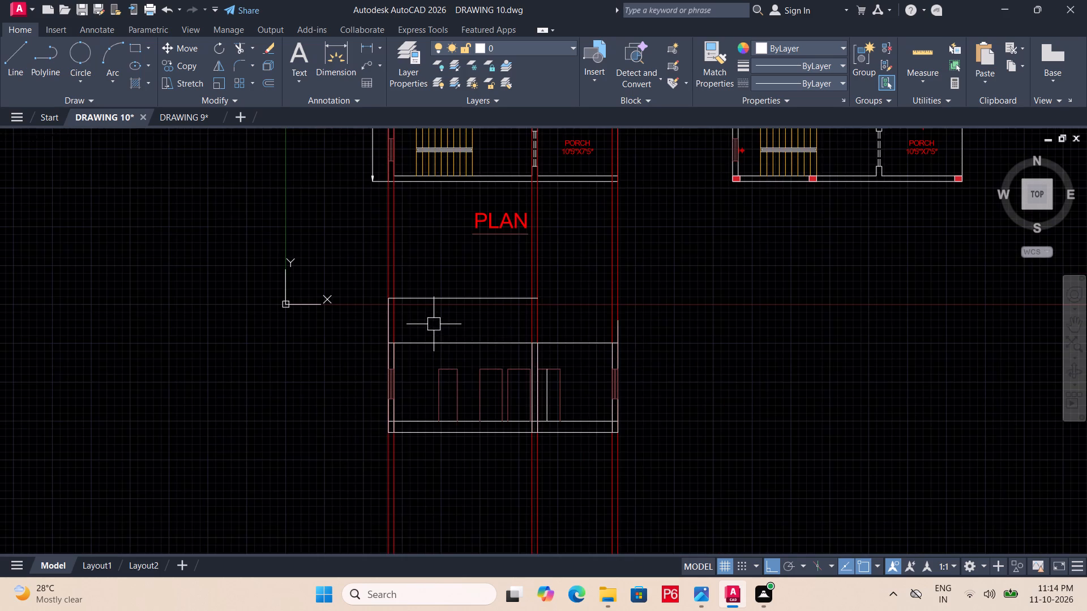
{"action": "scroll", "coordinate": [519, 322], "scroll_direction": "up", "scroll_amount": 2}
{"action": "key", "text": "ctrl+s"}
{"action": "key", "text": "ctrl+s"}
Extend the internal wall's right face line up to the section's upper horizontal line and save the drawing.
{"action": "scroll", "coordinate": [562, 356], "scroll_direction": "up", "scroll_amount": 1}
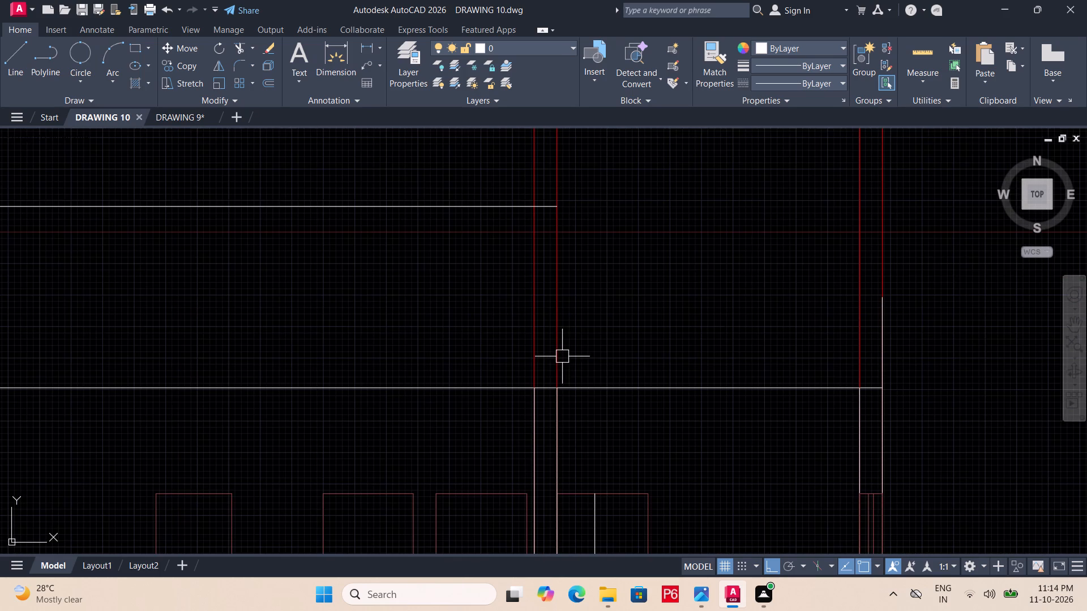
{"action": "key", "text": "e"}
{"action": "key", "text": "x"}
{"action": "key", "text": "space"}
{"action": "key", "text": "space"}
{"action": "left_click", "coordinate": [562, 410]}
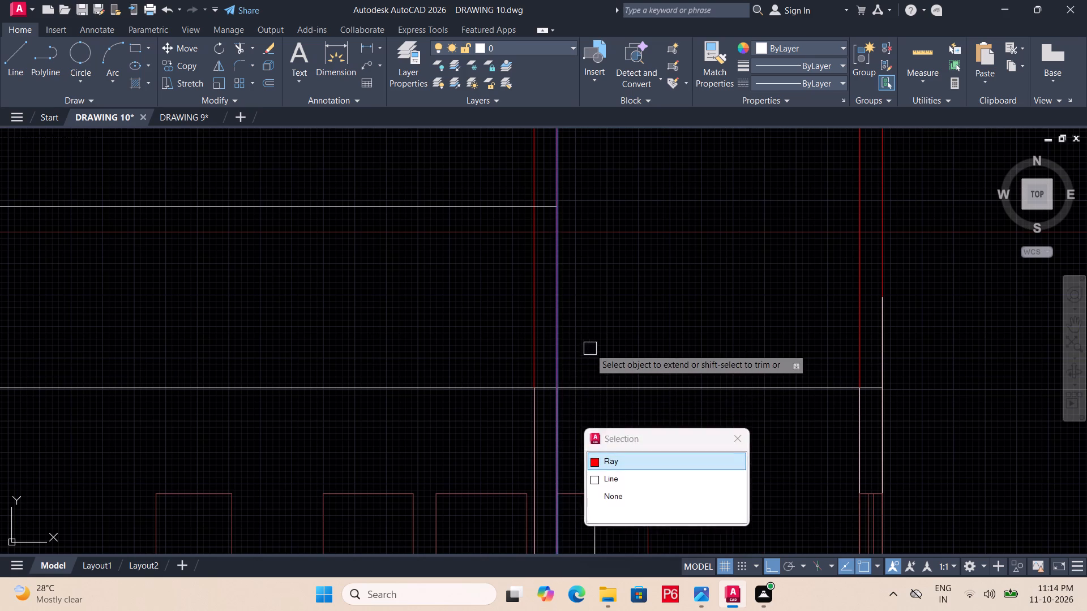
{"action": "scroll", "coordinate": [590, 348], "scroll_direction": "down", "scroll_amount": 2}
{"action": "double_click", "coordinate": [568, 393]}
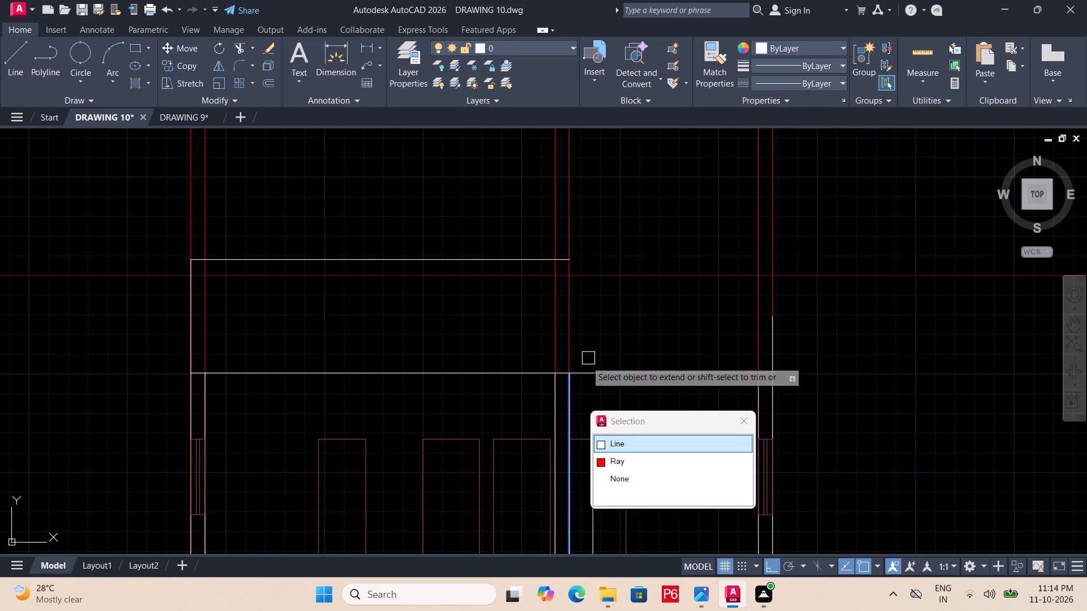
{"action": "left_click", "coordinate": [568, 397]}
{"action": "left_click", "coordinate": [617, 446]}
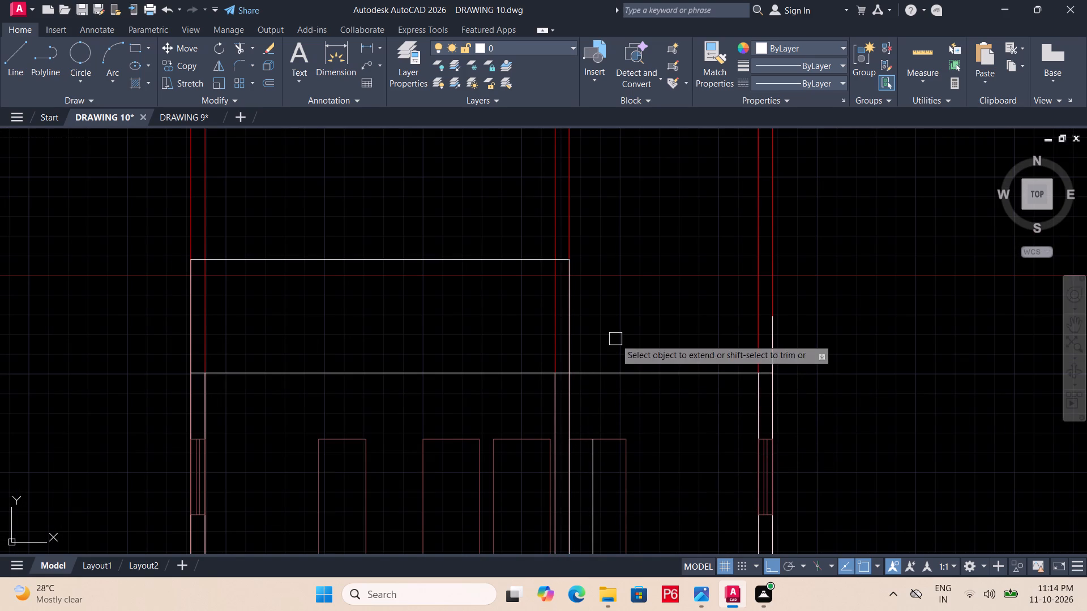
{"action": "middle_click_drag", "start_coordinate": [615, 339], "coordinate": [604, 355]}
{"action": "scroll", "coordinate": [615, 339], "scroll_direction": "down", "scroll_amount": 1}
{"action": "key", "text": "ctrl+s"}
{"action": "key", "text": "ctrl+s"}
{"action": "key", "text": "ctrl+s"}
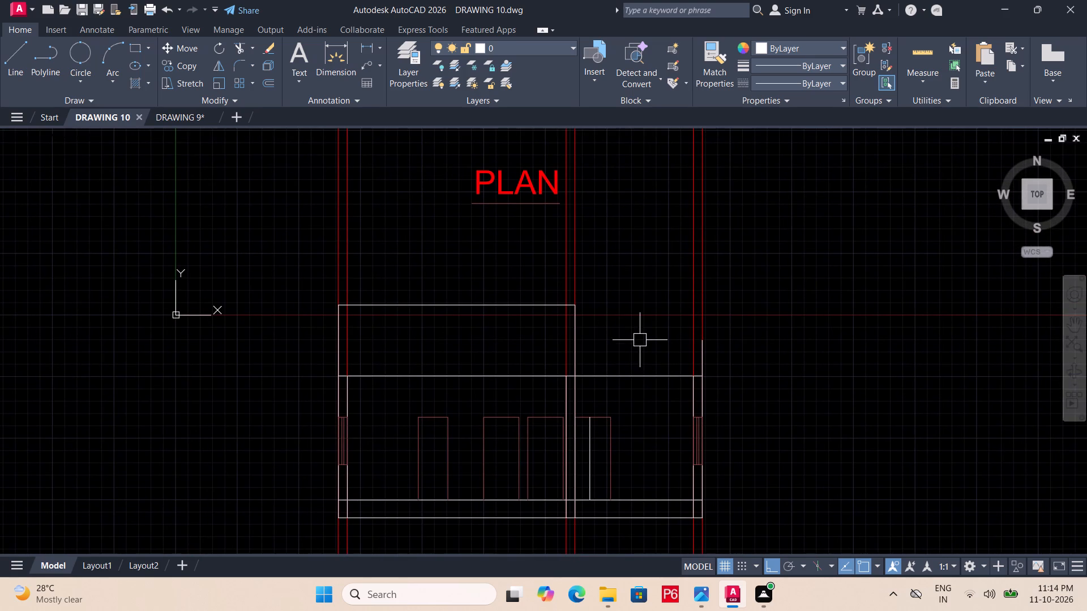
Offset the section's ceiling line 3' upward.
{"action": "left_click", "coordinate": [638, 377]}
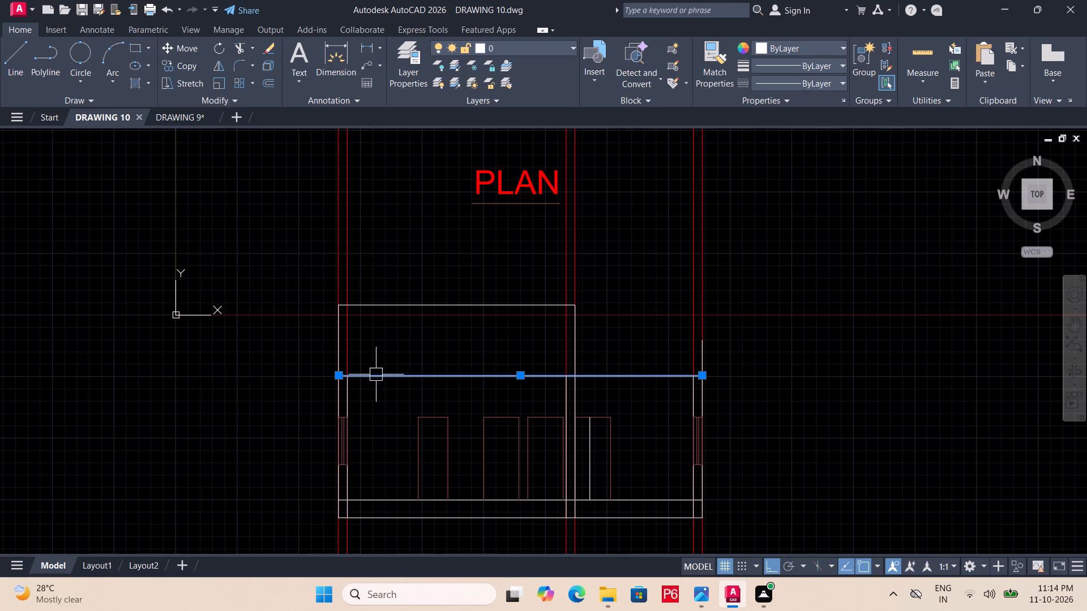
{"action": "key", "text": "Escape"}
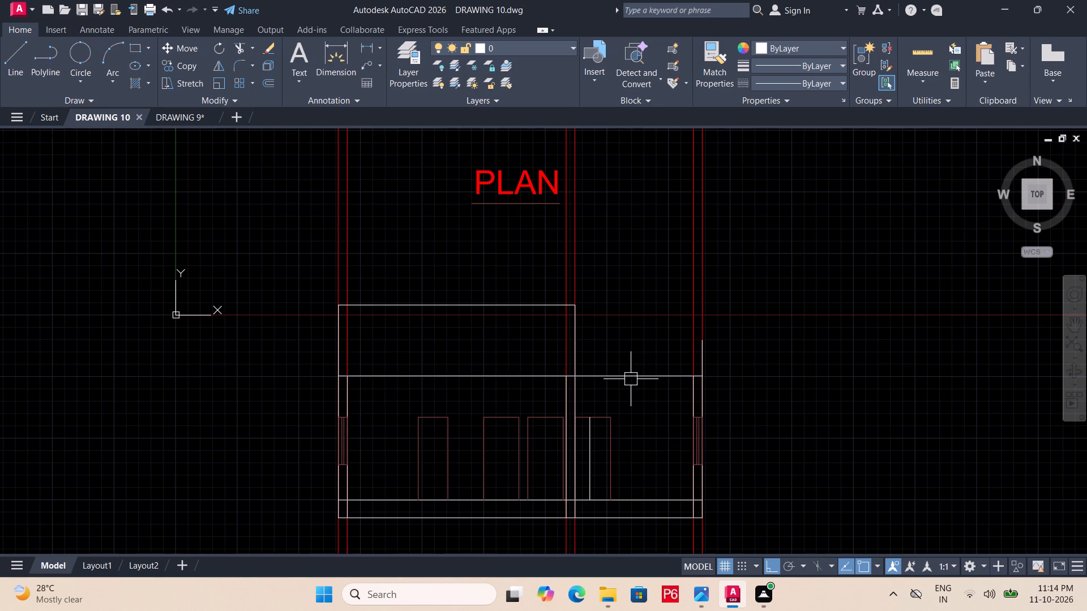
{"action": "left_click", "coordinate": [631, 379]}
{"action": "key", "text": "o"}
{"action": "key", "text": "Return"}
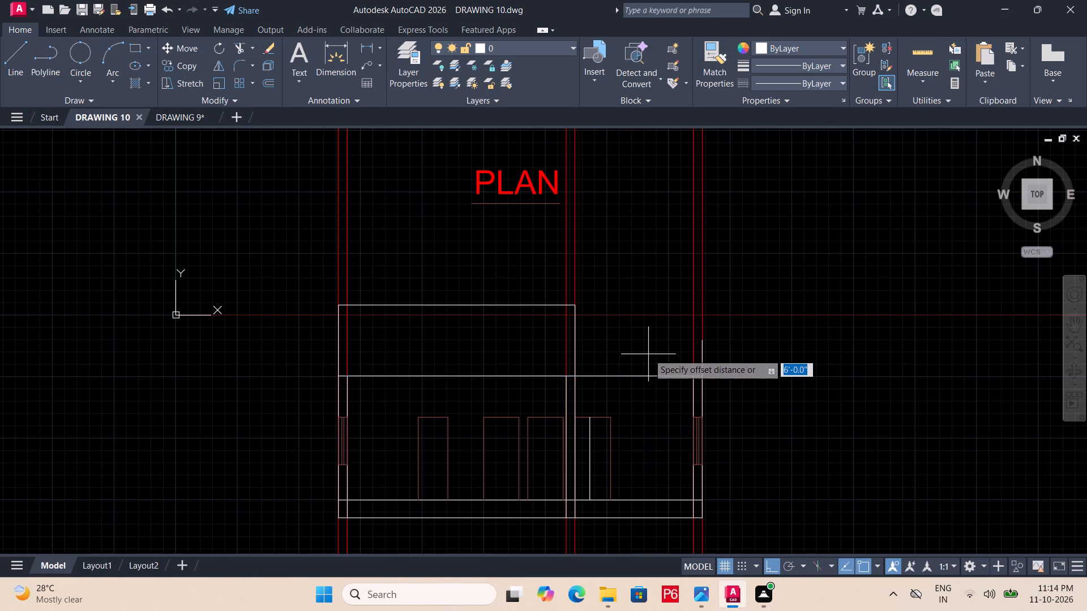
{"action": "type", "text": "3'"}
{"action": "key", "text": "Return"}
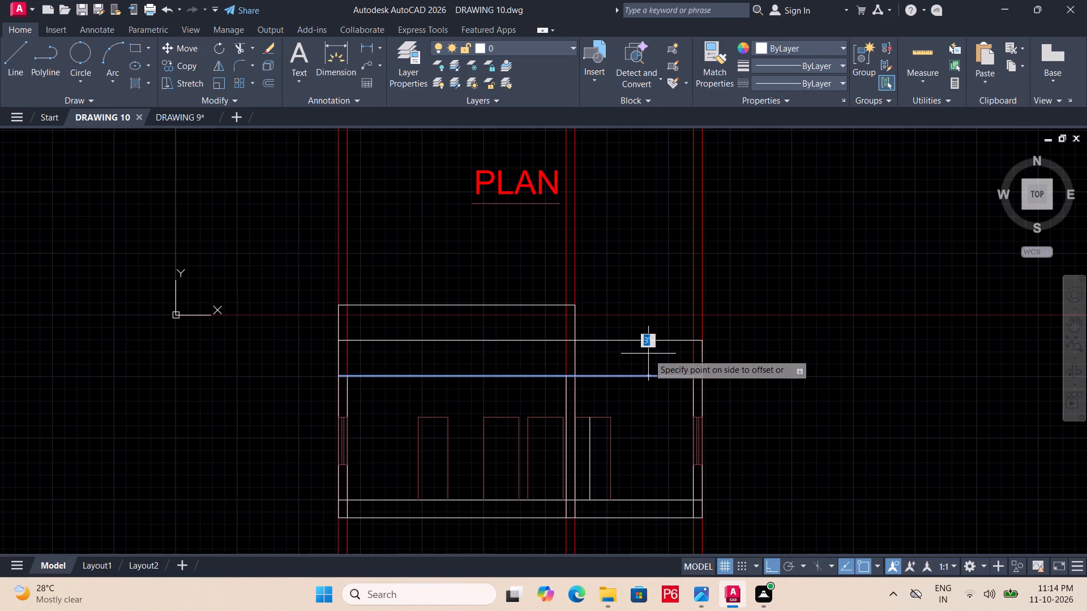
{"action": "double_click", "coordinate": [648, 354]}
{"action": "key", "text": "Escape"}
Trim the new 3' line between the left outer wall and the internal wall's right face, and save the drawing.
{"action": "type", "text": "TR"}
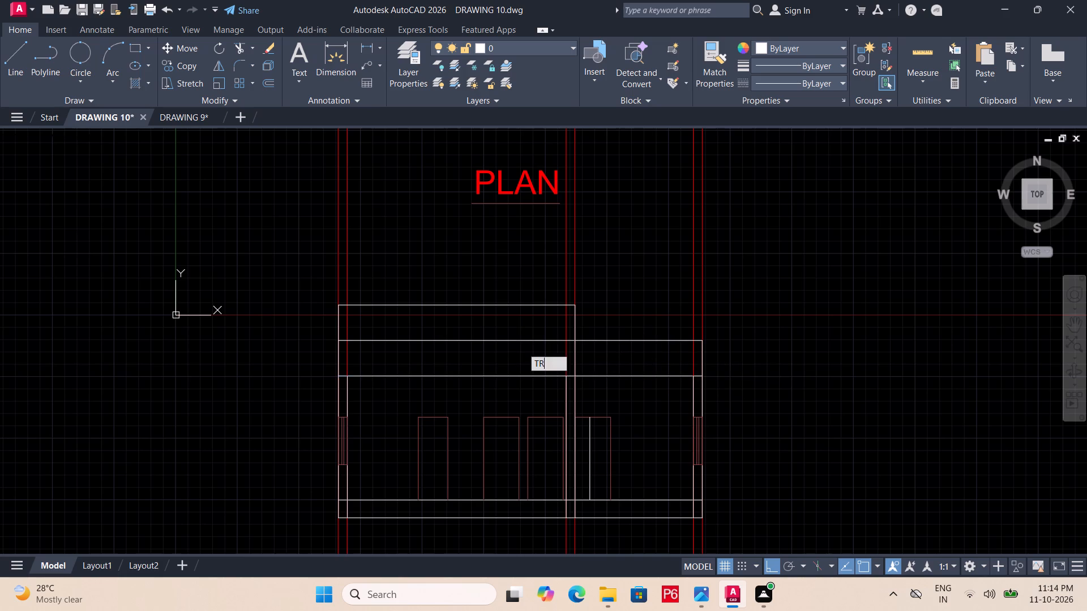
{"action": "key", "text": "space"}
{"action": "key", "text": "space"}
{"action": "left_click", "coordinate": [516, 341]}
{"action": "scroll", "coordinate": [333, 340], "scroll_direction": "up", "scroll_amount": 3}
{"action": "left_click", "coordinate": [370, 341]}
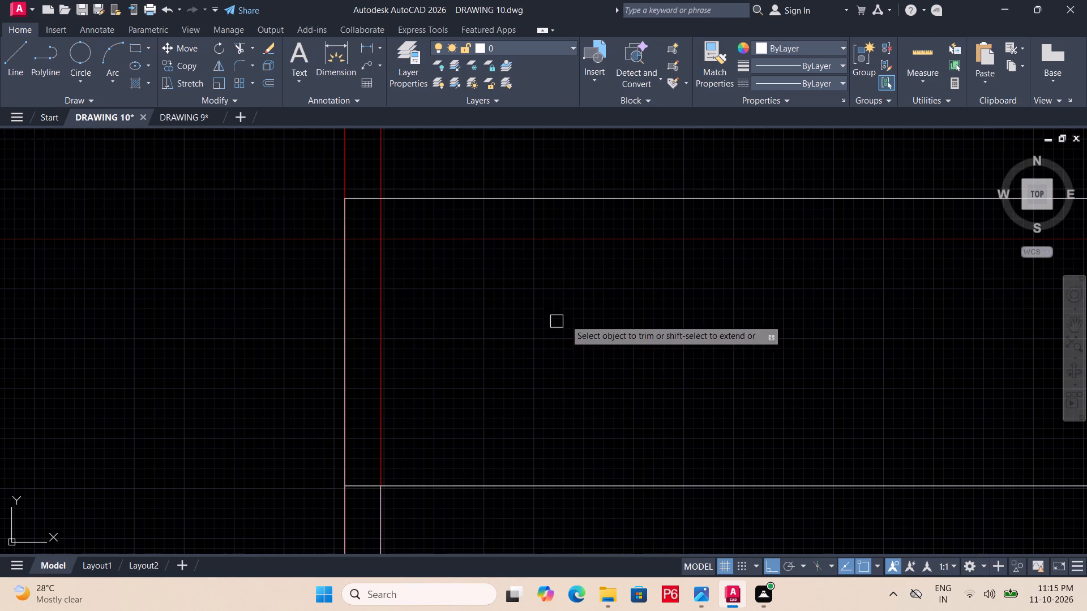
{"action": "middle_click_drag", "start_coordinate": [574, 320], "coordinate": [160, 364]}
{"action": "scroll", "coordinate": [479, 320], "scroll_direction": "down", "scroll_amount": 1}
{"action": "scroll", "coordinate": [529, 364], "scroll_direction": "up", "scroll_amount": 2}
{"action": "left_click_drag", "start_coordinate": [701, 398], "coordinate": [701, 380]}
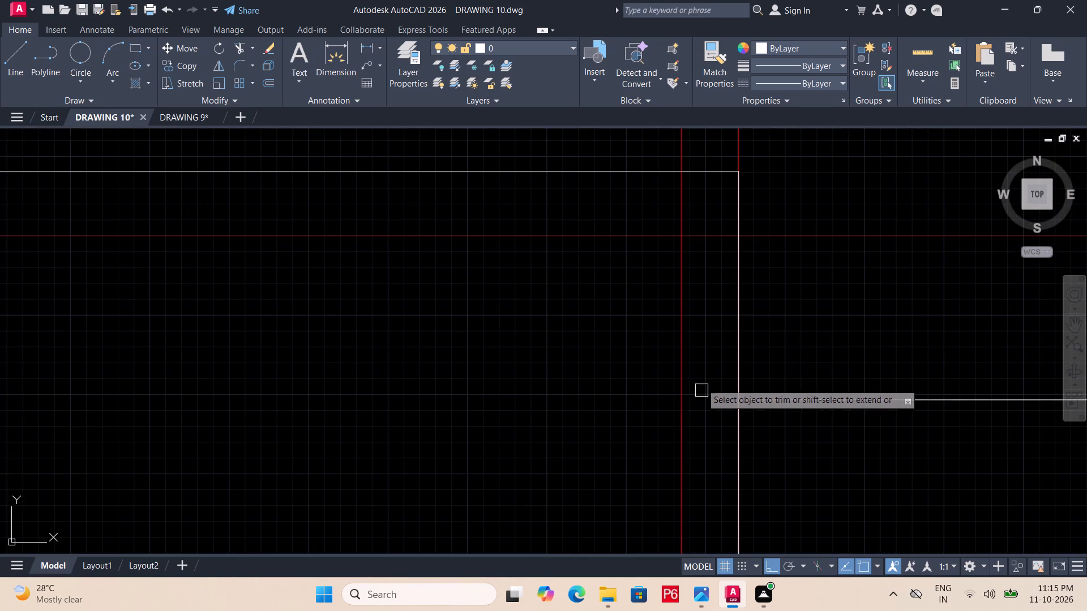
{"action": "left_click_drag", "start_coordinate": [701, 380], "coordinate": [701, 388]}
{"action": "scroll", "coordinate": [696, 302], "scroll_direction": "down", "scroll_amount": 3}
{"action": "key", "text": "ctrl+s"}
{"action": "key", "text": "ctrl+s"}
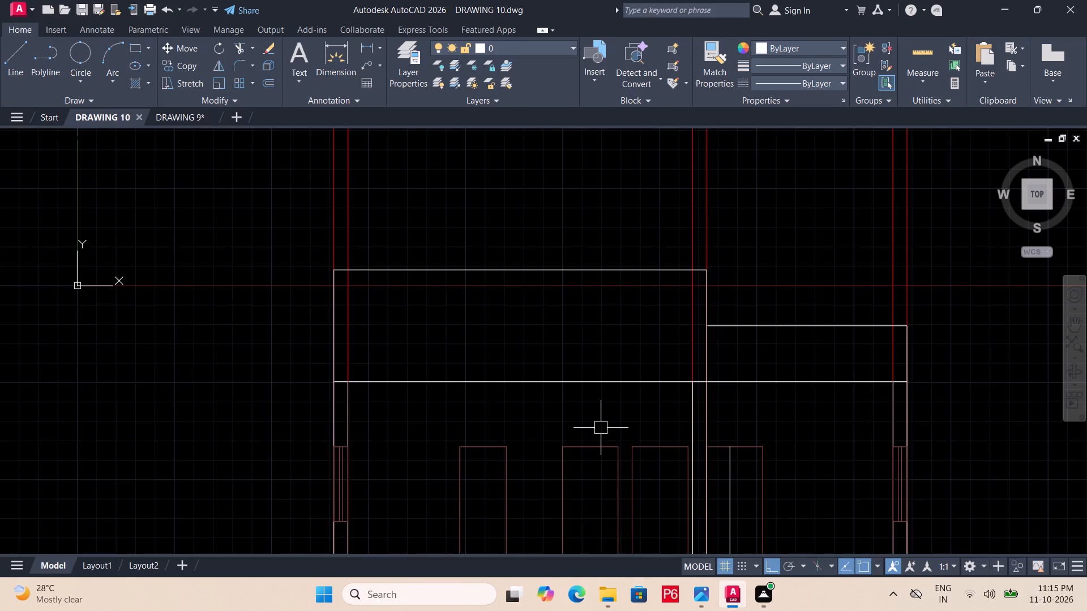
{"action": "key", "text": "ctrl+s"}
{"action": "key", "text": "ctrl+s"}
{"action": "key", "text": "ctrl+s"}
{"action": "key", "text": "ctrl+s"}
{"action": "key", "text": "ctrl+s"}
{"action": "key", "text": "ctrl+s"}
{"action": "key", "text": "ctrl+s"}
Shorten the raised part's top line so its right end lies just past the second door's left edge.
{"action": "scroll", "coordinate": [601, 379], "scroll_direction": "down", "scroll_amount": 1, "text": "ctrl"}
{"action": "middle_click_drag", "start_coordinate": [602, 362], "coordinate": [595, 321]}
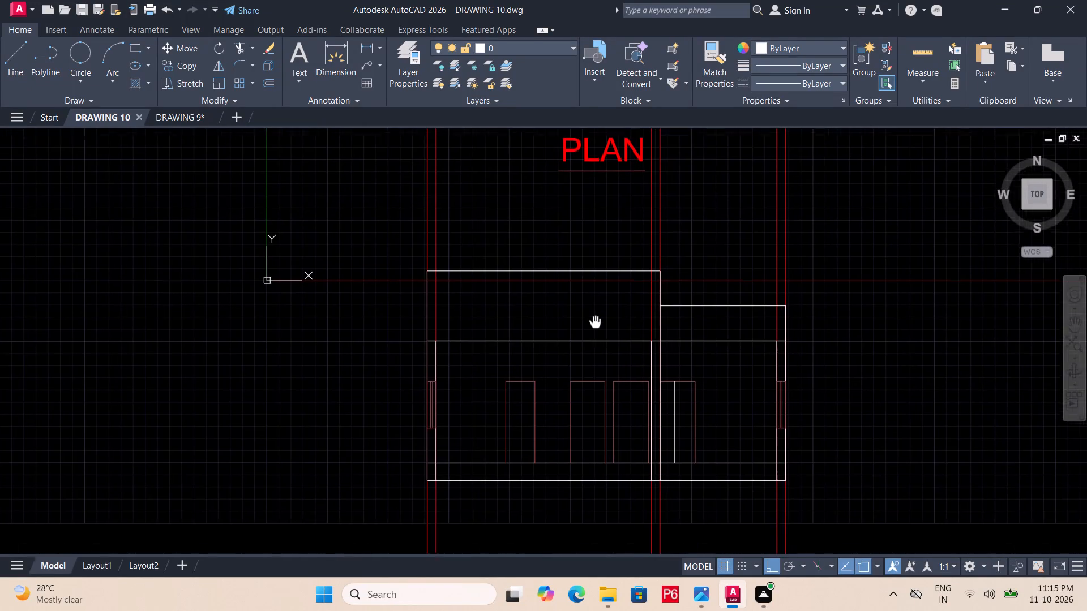
{"action": "middle_click_drag", "start_coordinate": [595, 321], "coordinate": [596, 308]}
{"action": "middle_click_drag", "start_coordinate": [590, 329], "coordinate": [576, 418]}
{"action": "scroll", "coordinate": [558, 363], "scroll_direction": "down", "scroll_amount": 1}
{"action": "middle_click_drag", "start_coordinate": [558, 363], "coordinate": [565, 367]}
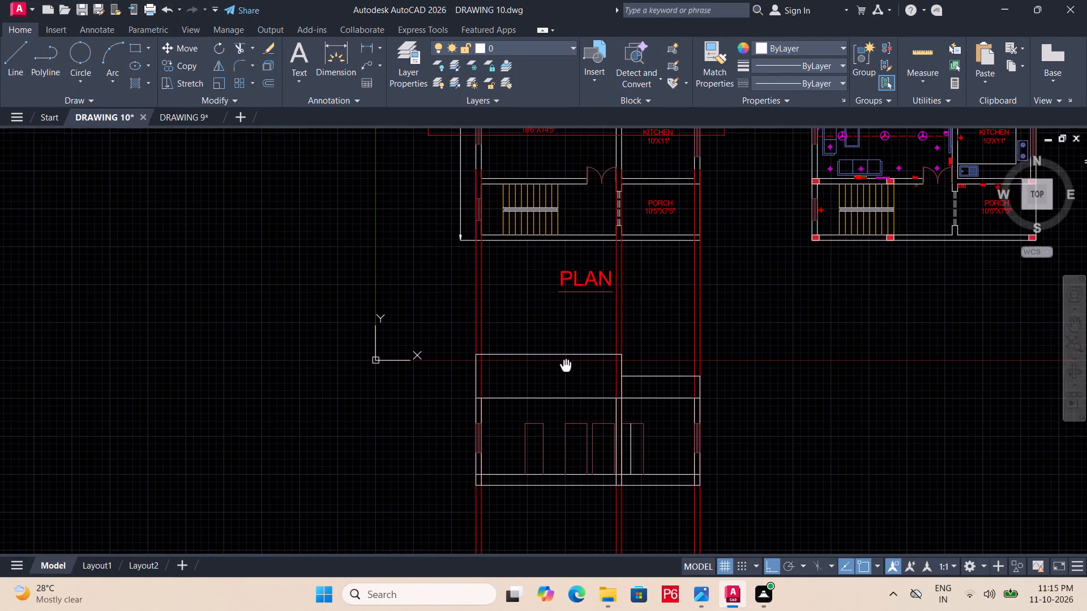
{"action": "middle_click_drag", "start_coordinate": [565, 367], "coordinate": [563, 384]}
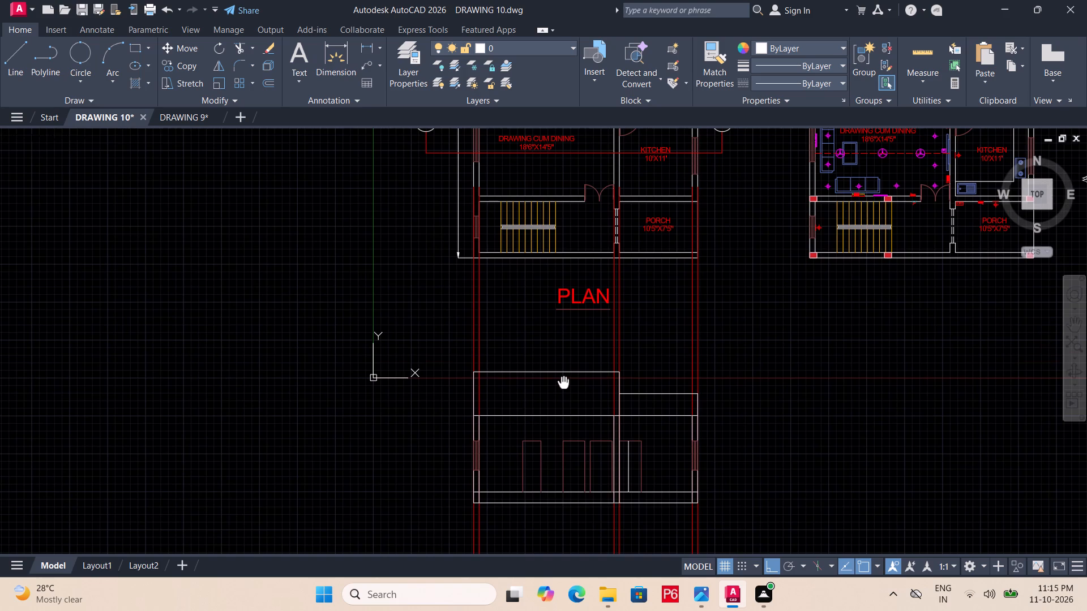
{"action": "middle_click_drag", "start_coordinate": [563, 384], "coordinate": [563, 384]}
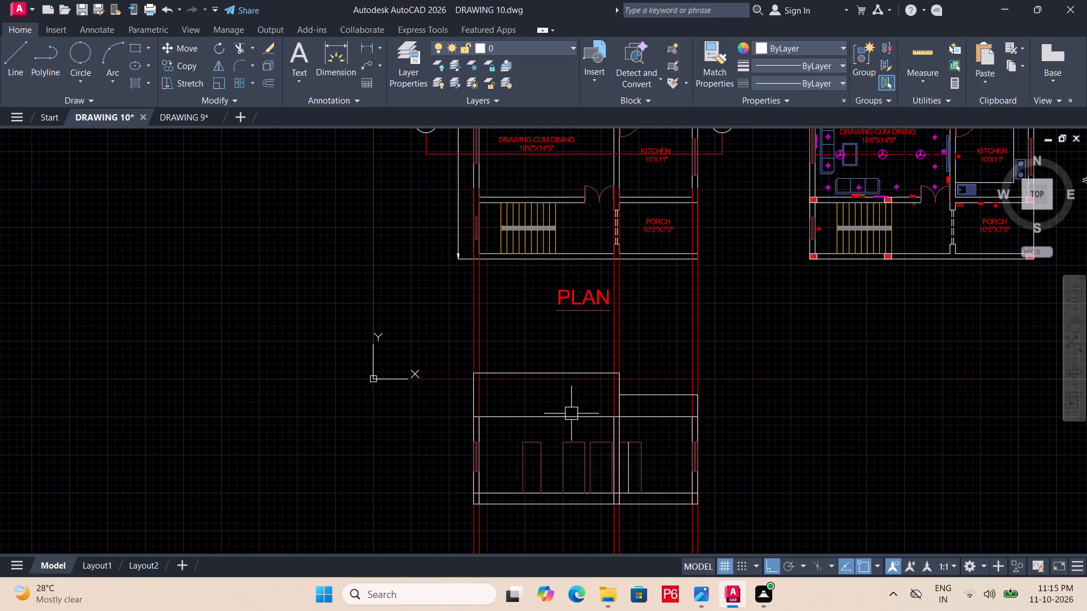
{"action": "middle_click_drag", "start_coordinate": [571, 412], "coordinate": [604, 381]}
{"action": "scroll", "coordinate": [604, 381], "scroll_direction": "up", "scroll_amount": 2}
{"action": "left_click", "coordinate": [726, 320]}
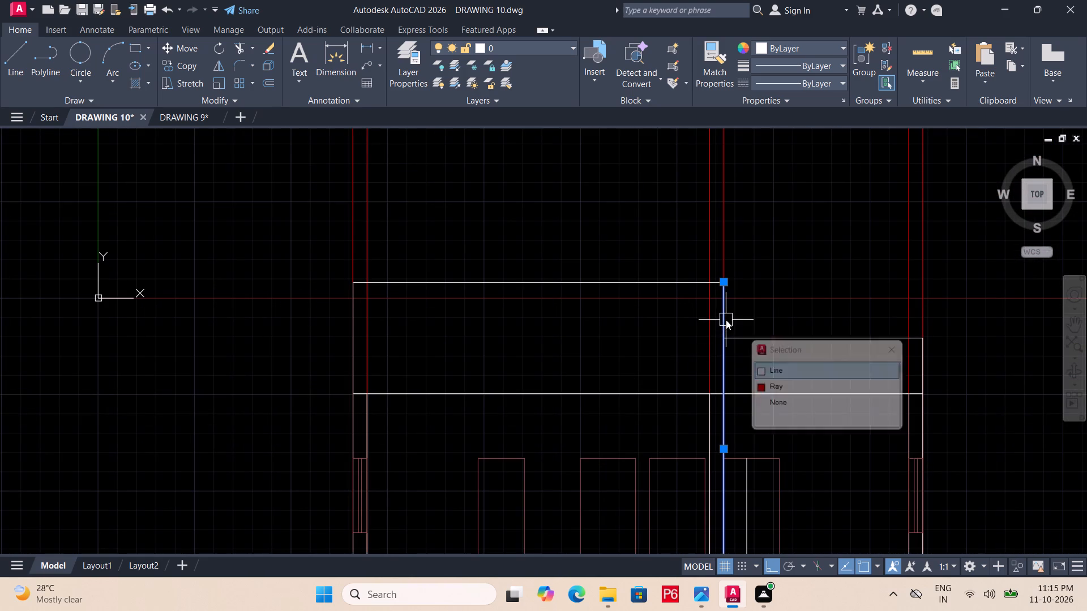
{"action": "key", "text": "Escape"}
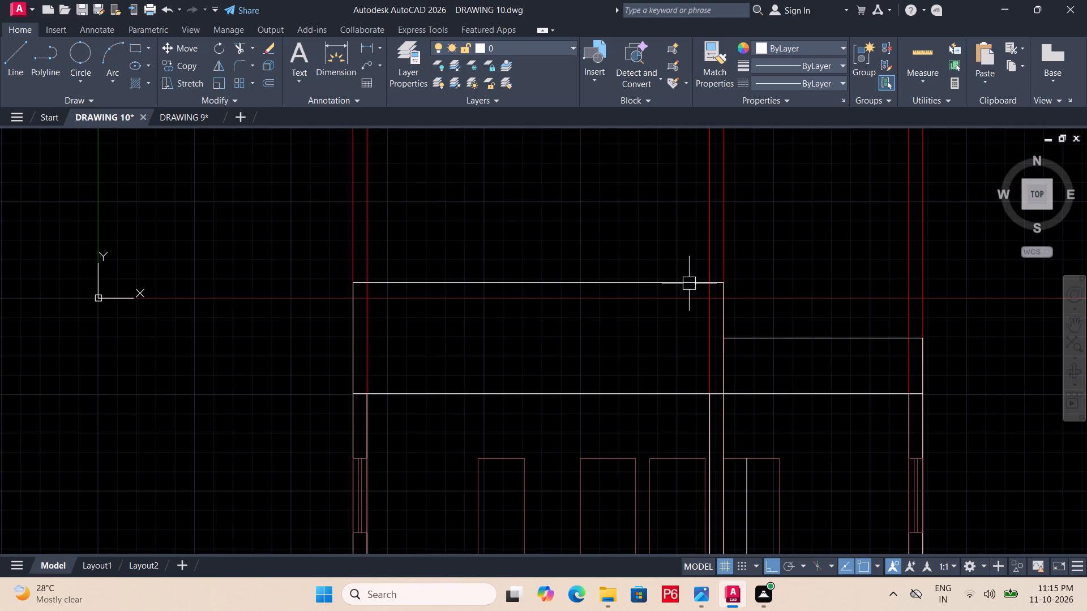
{"action": "left_click", "coordinate": [689, 283]}
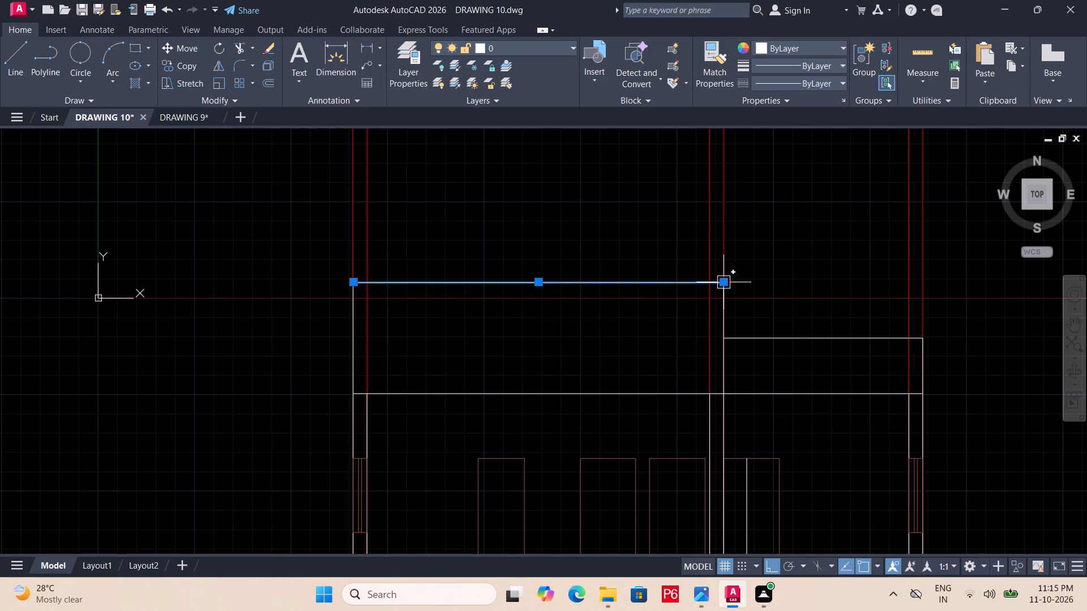
{"action": "left_click", "coordinate": [724, 281]}
{"action": "left_click", "coordinate": [587, 285]}
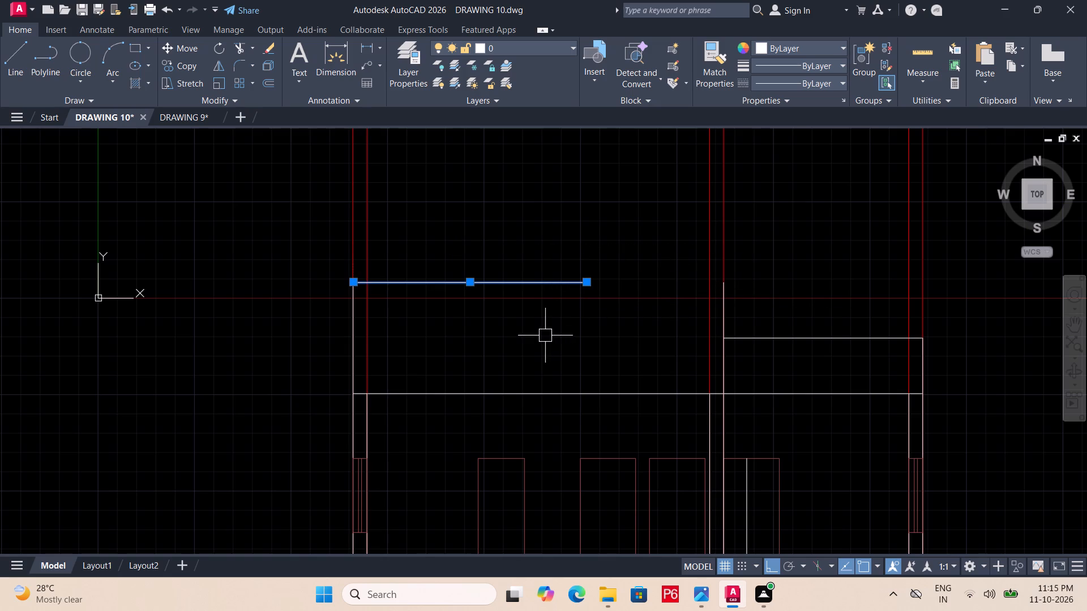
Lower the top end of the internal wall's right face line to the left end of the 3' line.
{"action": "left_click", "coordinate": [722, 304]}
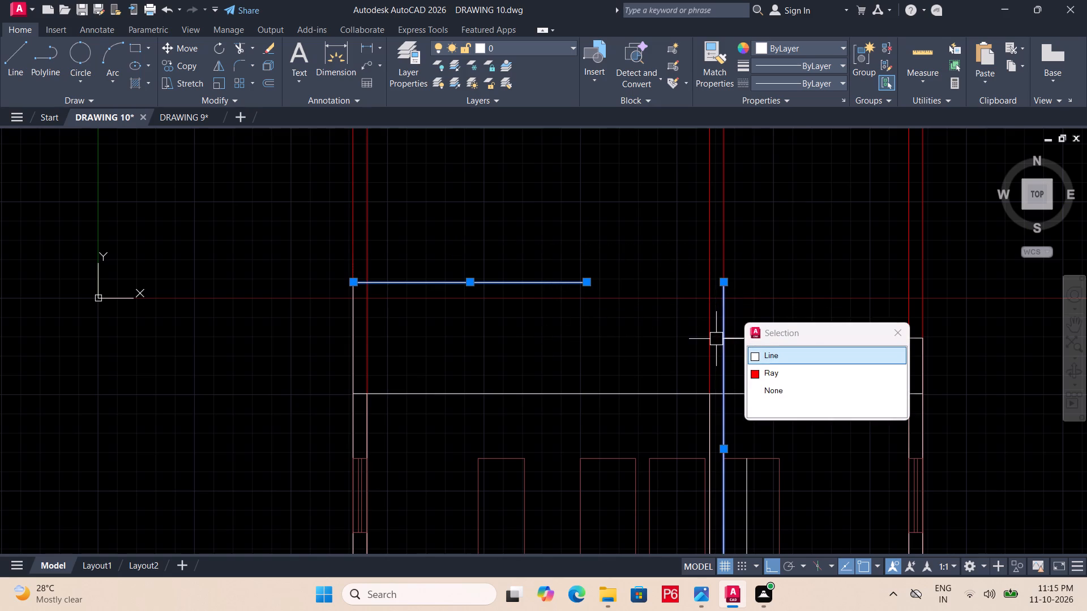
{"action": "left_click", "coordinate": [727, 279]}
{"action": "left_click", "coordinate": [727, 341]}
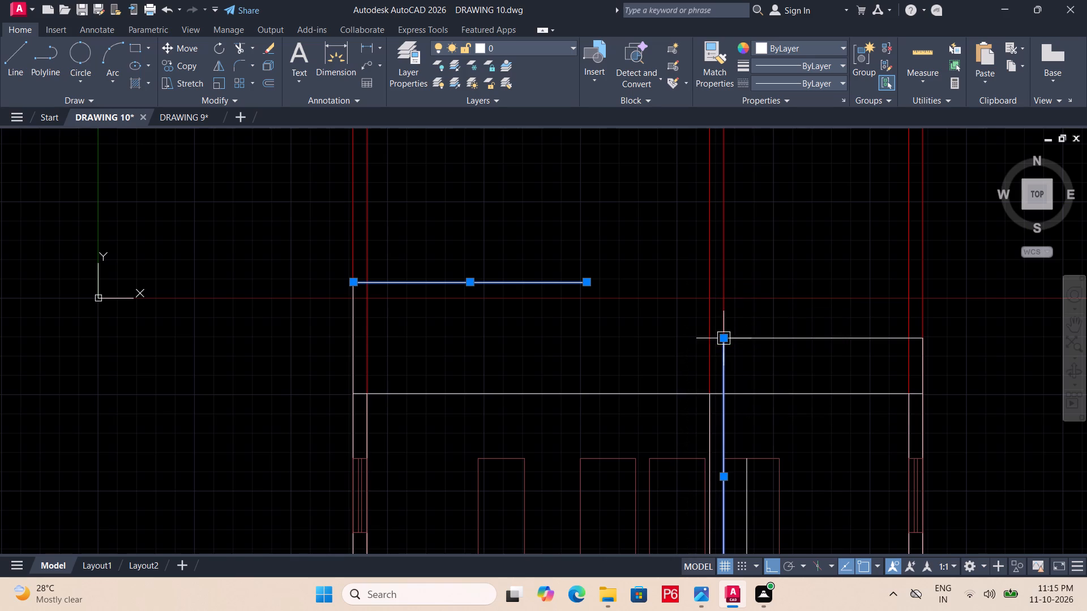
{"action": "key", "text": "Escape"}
Draw a 6' vertical line from the raised top line's right end down to the ceiling line.
{"action": "middle_click_drag", "start_coordinate": [568, 365], "coordinate": [608, 332]}
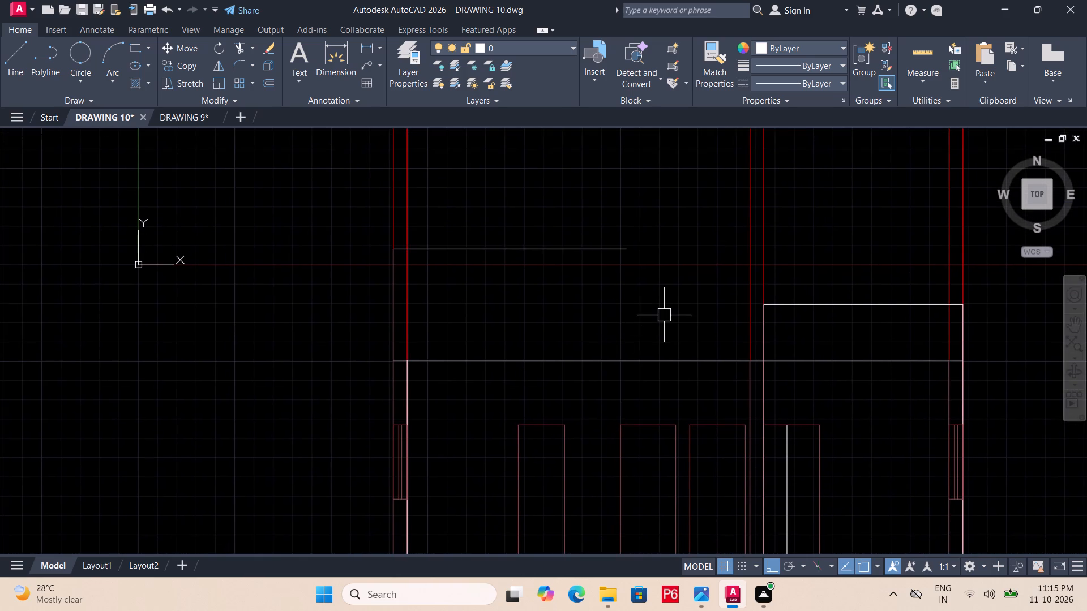
{"action": "key", "text": "l"}
{"action": "key", "text": "space"}
{"action": "left_click", "coordinate": [632, 249]}
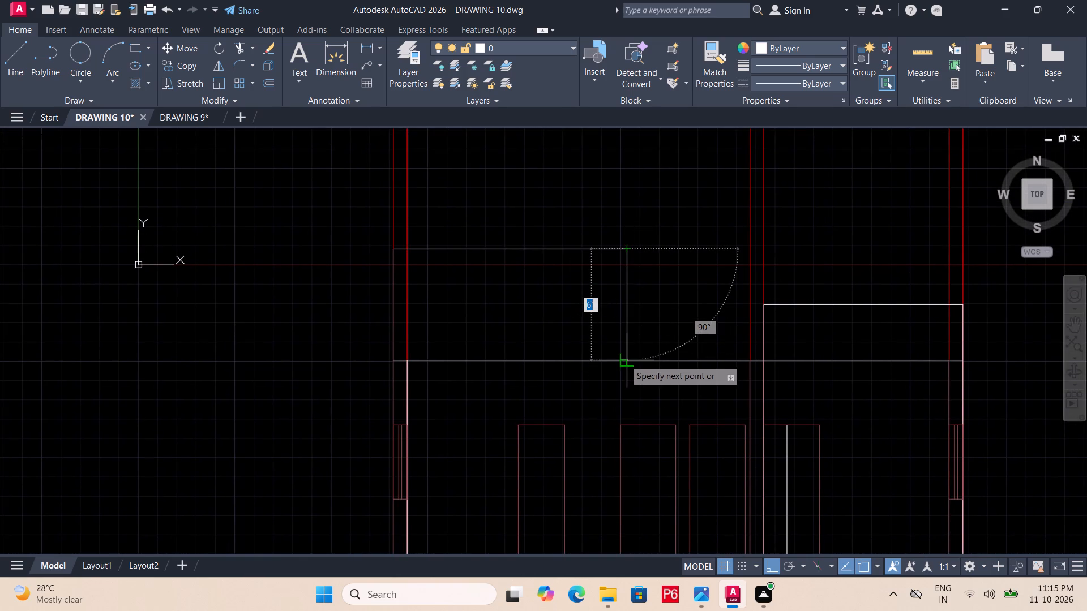
{"action": "left_click", "coordinate": [626, 361]}
{"action": "key", "text": "Escape"}
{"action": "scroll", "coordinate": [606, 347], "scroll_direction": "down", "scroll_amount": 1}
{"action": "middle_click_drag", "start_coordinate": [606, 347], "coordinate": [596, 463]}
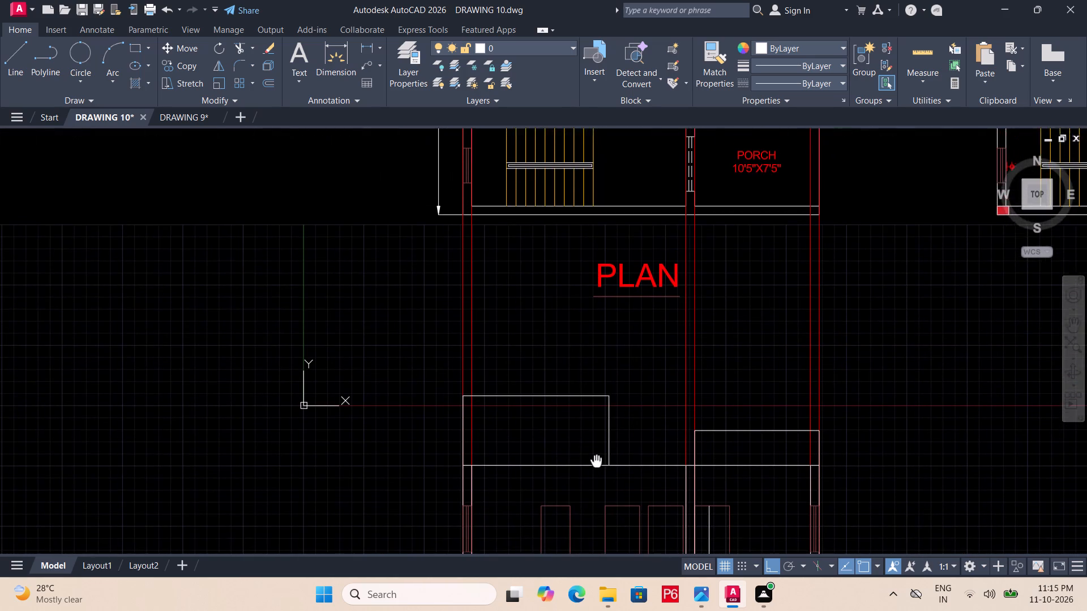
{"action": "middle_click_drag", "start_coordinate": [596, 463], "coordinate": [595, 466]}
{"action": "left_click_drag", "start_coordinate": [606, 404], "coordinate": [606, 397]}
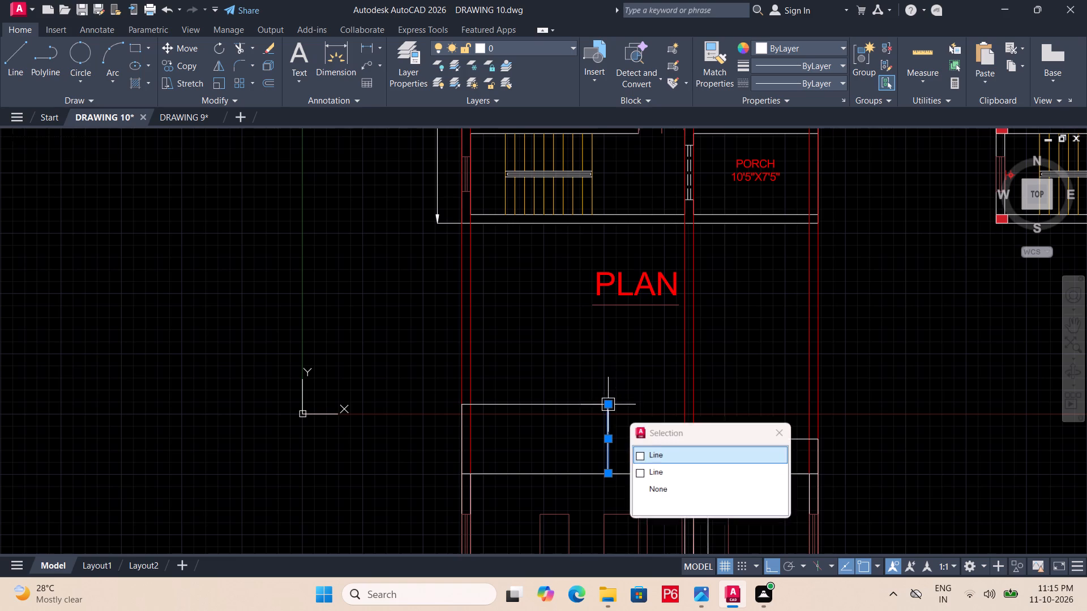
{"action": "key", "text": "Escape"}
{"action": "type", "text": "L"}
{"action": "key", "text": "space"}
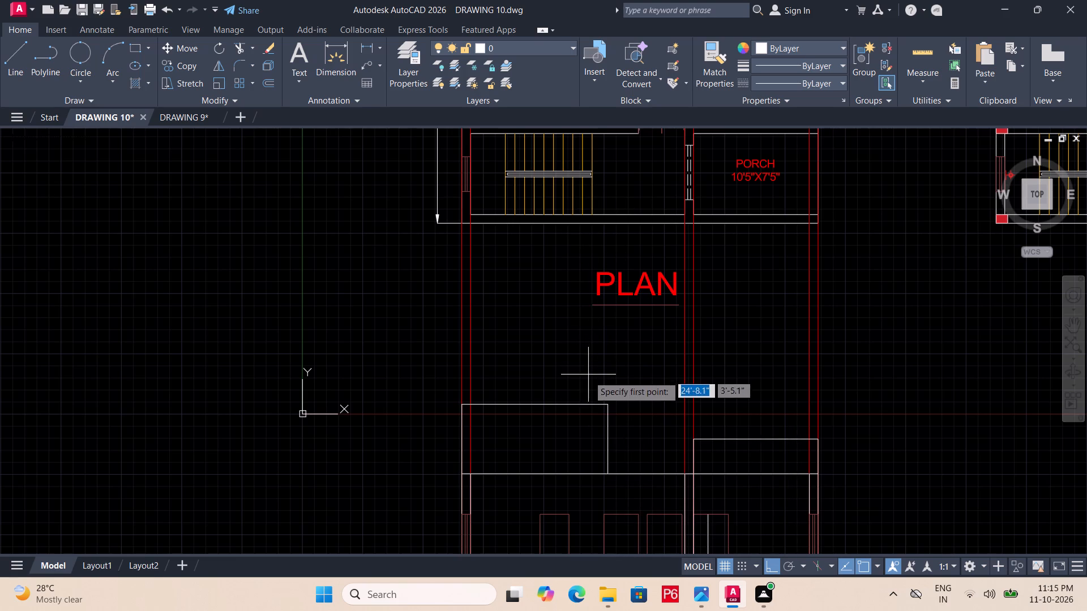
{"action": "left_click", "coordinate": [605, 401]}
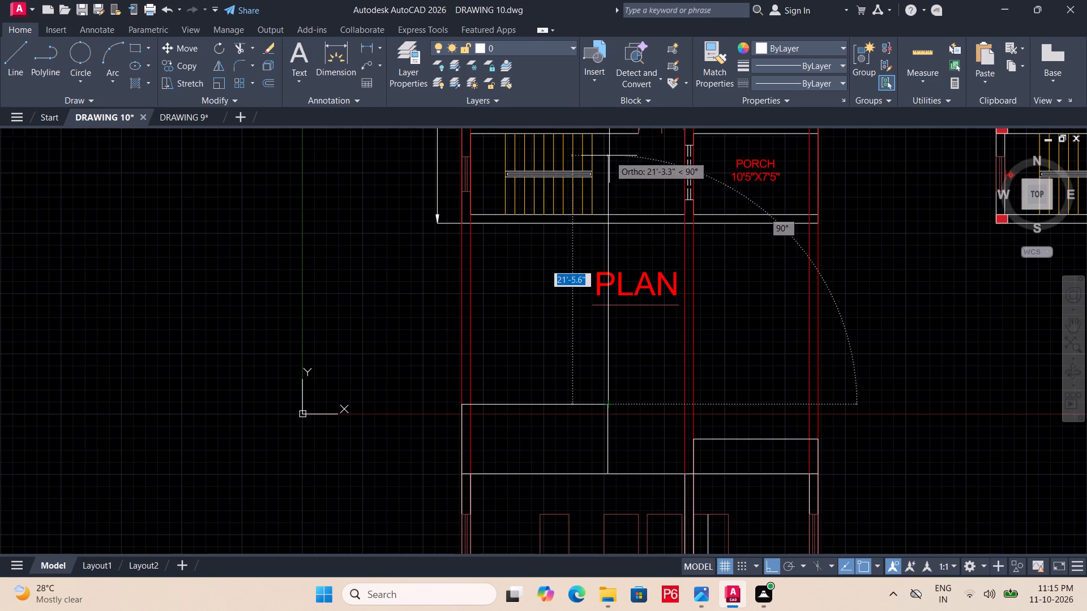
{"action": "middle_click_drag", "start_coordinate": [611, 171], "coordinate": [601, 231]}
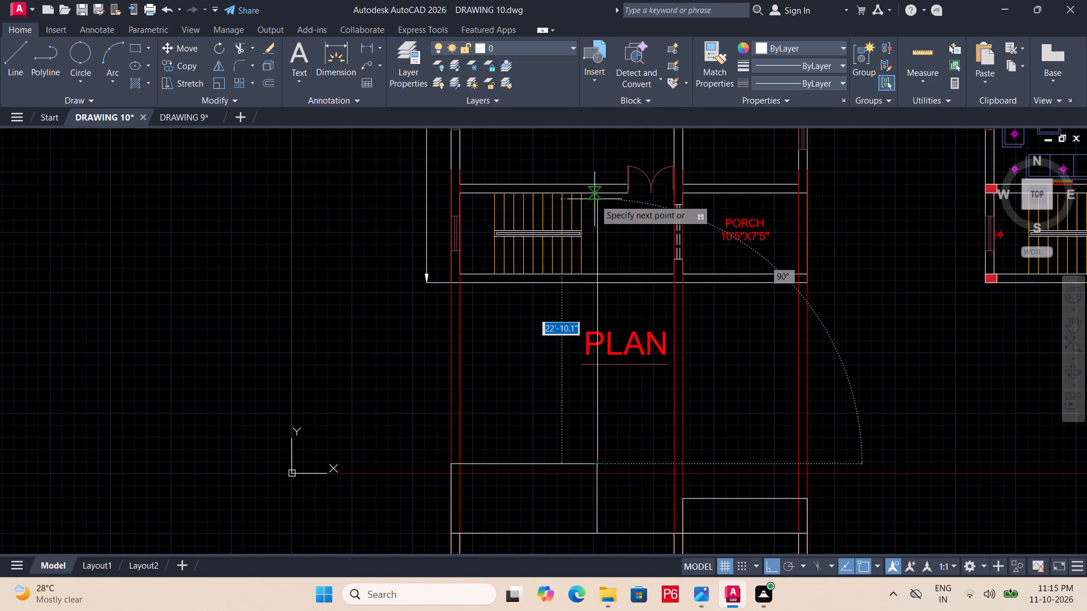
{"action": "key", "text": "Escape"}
Extend the 3' line leftward to the raised part's right vertical side and save the drawing.
{"action": "middle_click_drag", "start_coordinate": [574, 293], "coordinate": [563, 110]}
{"action": "scroll", "coordinate": [600, 307], "scroll_direction": "up", "scroll_amount": 1}
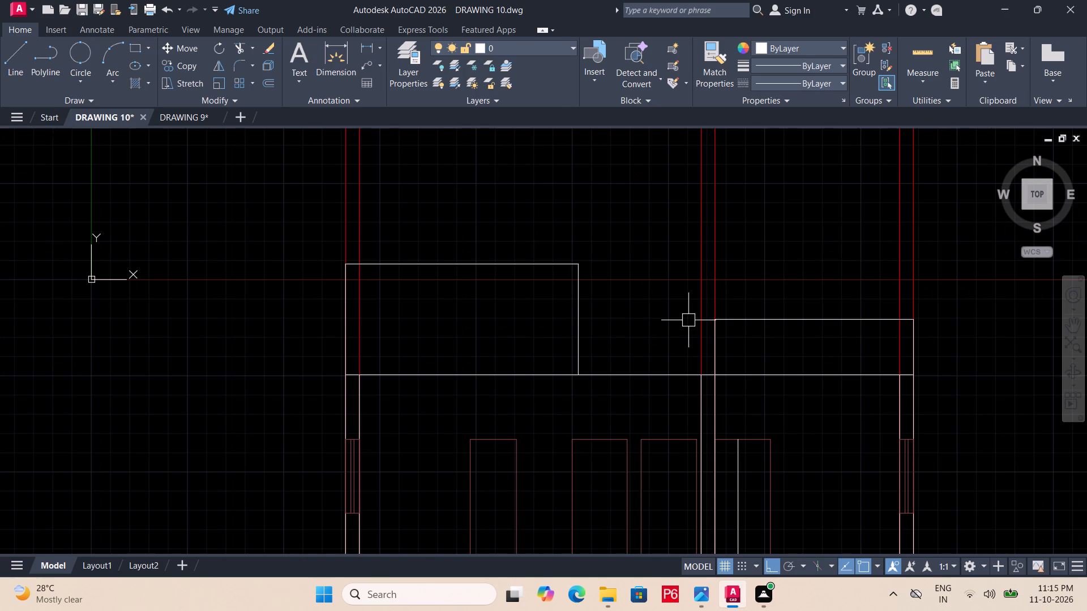
{"action": "type", "text": "EX"}
{"action": "key", "text": "space"}
{"action": "key", "text": "space"}
{"action": "left_click", "coordinate": [799, 319]}
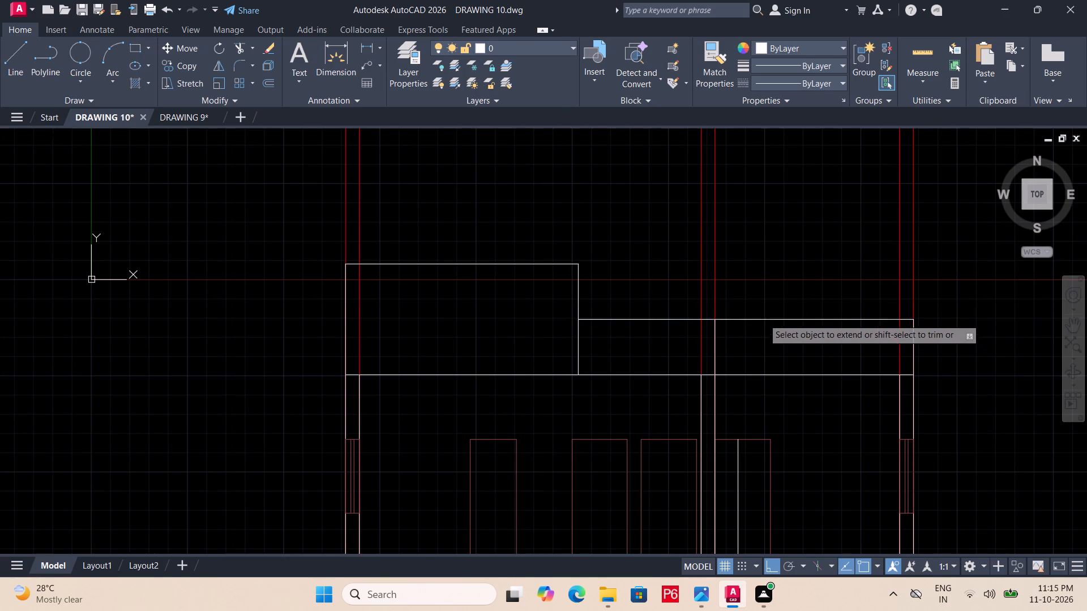
{"action": "left_click", "coordinate": [763, 319]}
{"action": "key", "text": "ctrl+s"}
{"action": "key", "text": "ctrl+s"}
Shorten the internal wall's right face line so its top meets the ceiling line, and save the drawing.
{"action": "scroll", "coordinate": [684, 350], "scroll_direction": "up", "scroll_amount": 1}
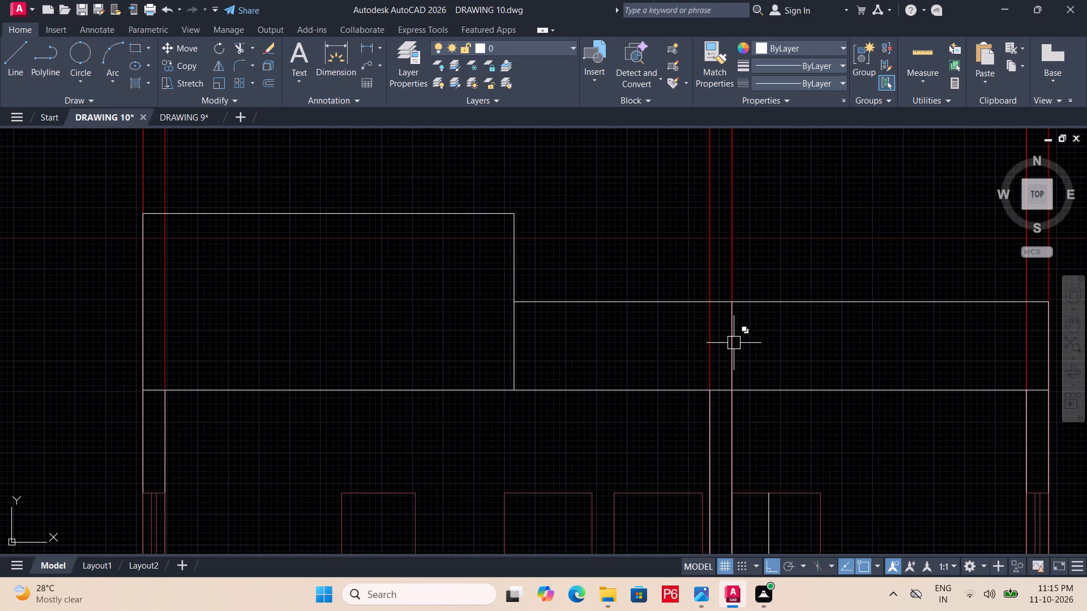
{"action": "left_click", "coordinate": [734, 343]}
{"action": "left_click", "coordinate": [735, 302]}
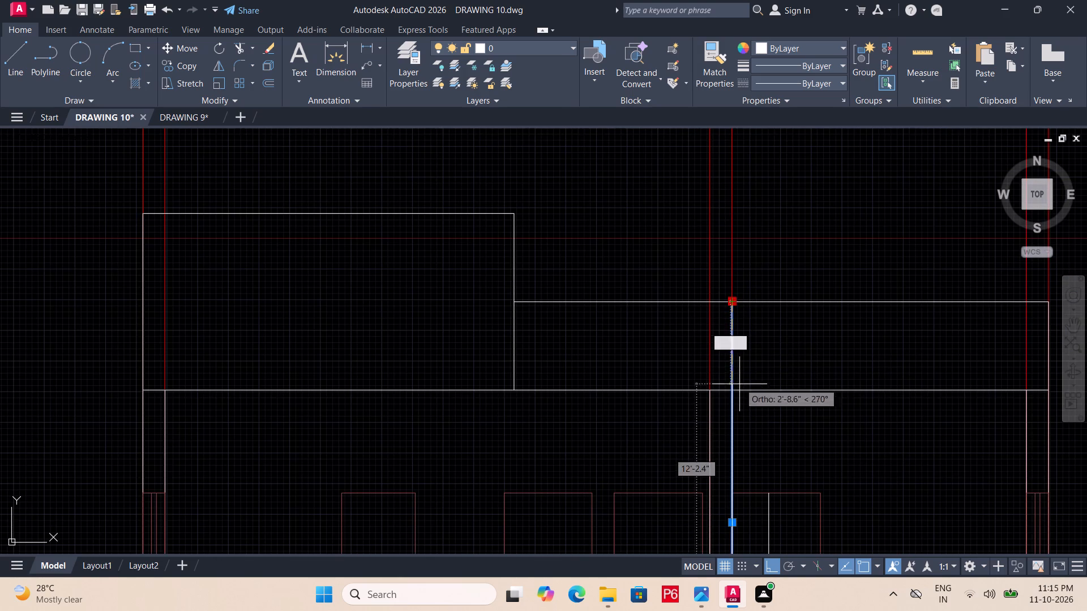
{"action": "left_click_drag", "start_coordinate": [738, 390], "coordinate": [735, 378]}
{"action": "scroll", "coordinate": [721, 350], "scroll_direction": "down", "scroll_amount": 2}
{"action": "key", "text": "ctrl+s"}
{"action": "key", "text": "ctrl+s"}
{"action": "key", "text": "ctrl+s"}
{"action": "middle_click_drag", "start_coordinate": [735, 293], "coordinate": [735, 293]}
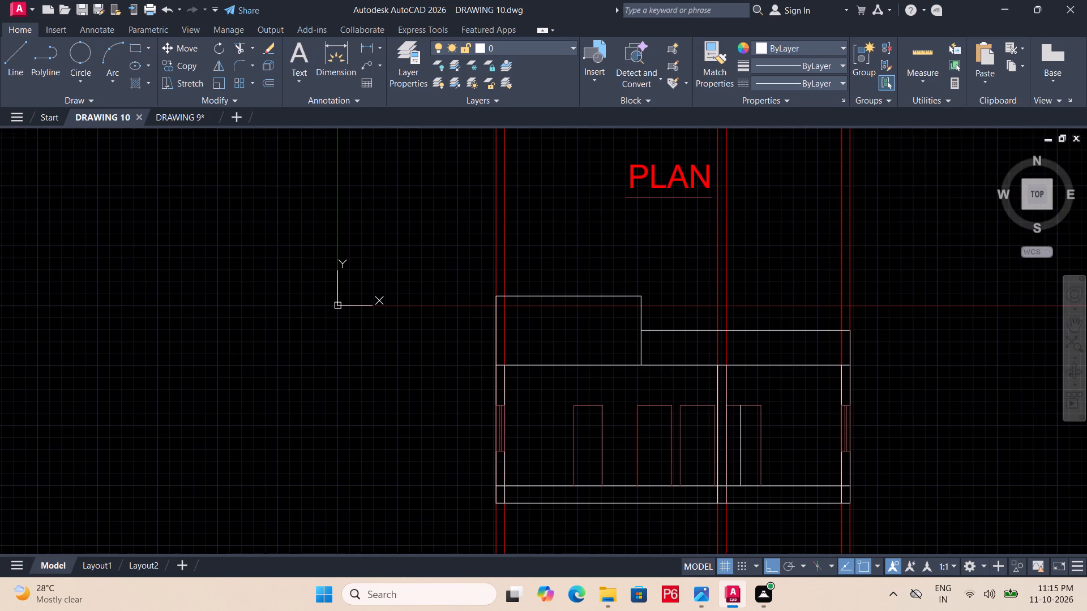
Delete the red vertical projection lines running from the plan through the section, and save the drawing.
{"action": "middle_click_drag", "start_coordinate": [735, 293], "coordinate": [747, 341]}
{"action": "left_click_drag", "start_coordinate": [881, 276], "coordinate": [876, 278]}
{"action": "left_click", "coordinate": [491, 296]}
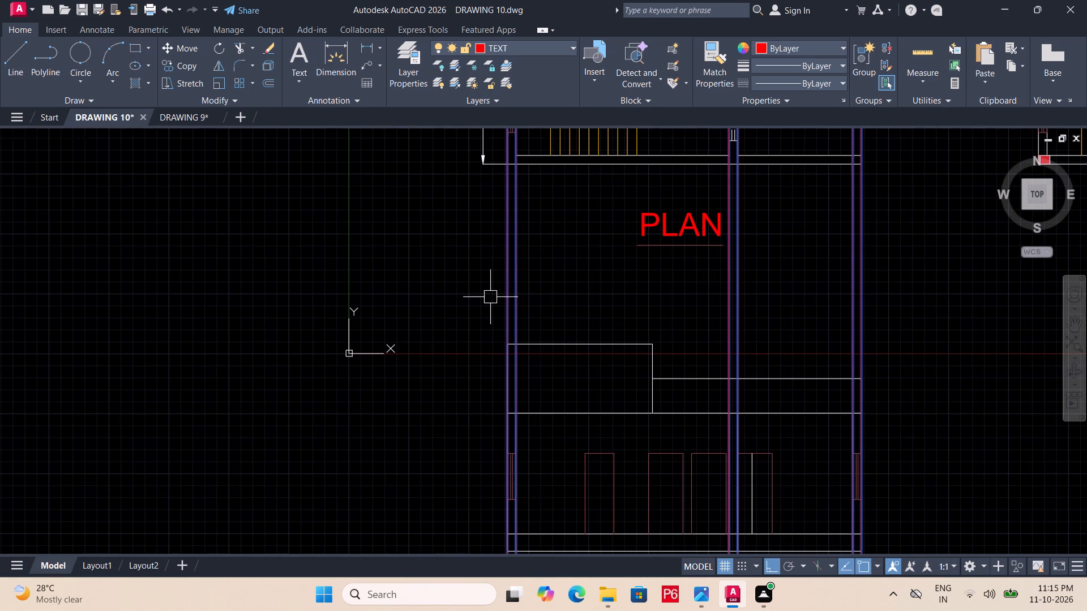
{"action": "key", "text": "Delete"}
{"action": "middle_click_drag", "start_coordinate": [524, 294], "coordinate": [541, 251]}
{"action": "key", "text": "ctrl+s"}
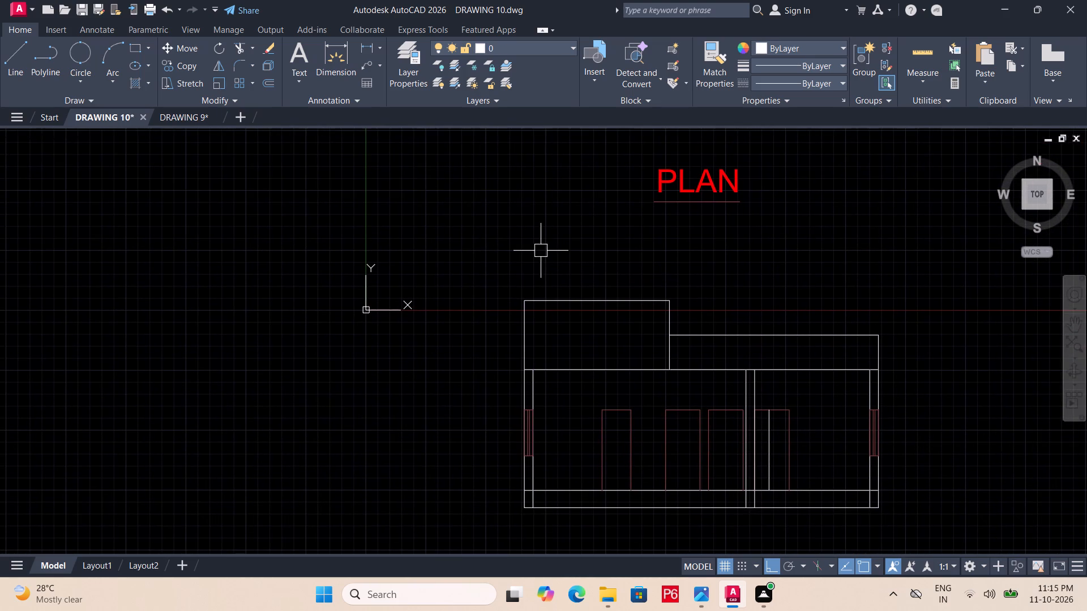
{"action": "key", "text": "ctrl+s"}
{"action": "key", "text": "ctrl+s"}
{"action": "key", "text": "ctrl+s"}
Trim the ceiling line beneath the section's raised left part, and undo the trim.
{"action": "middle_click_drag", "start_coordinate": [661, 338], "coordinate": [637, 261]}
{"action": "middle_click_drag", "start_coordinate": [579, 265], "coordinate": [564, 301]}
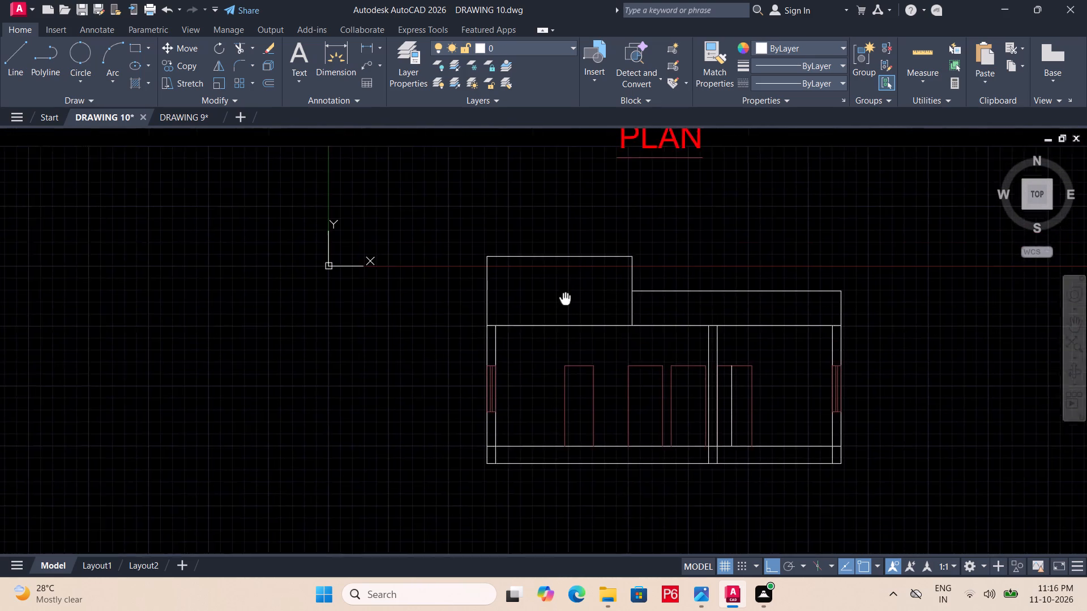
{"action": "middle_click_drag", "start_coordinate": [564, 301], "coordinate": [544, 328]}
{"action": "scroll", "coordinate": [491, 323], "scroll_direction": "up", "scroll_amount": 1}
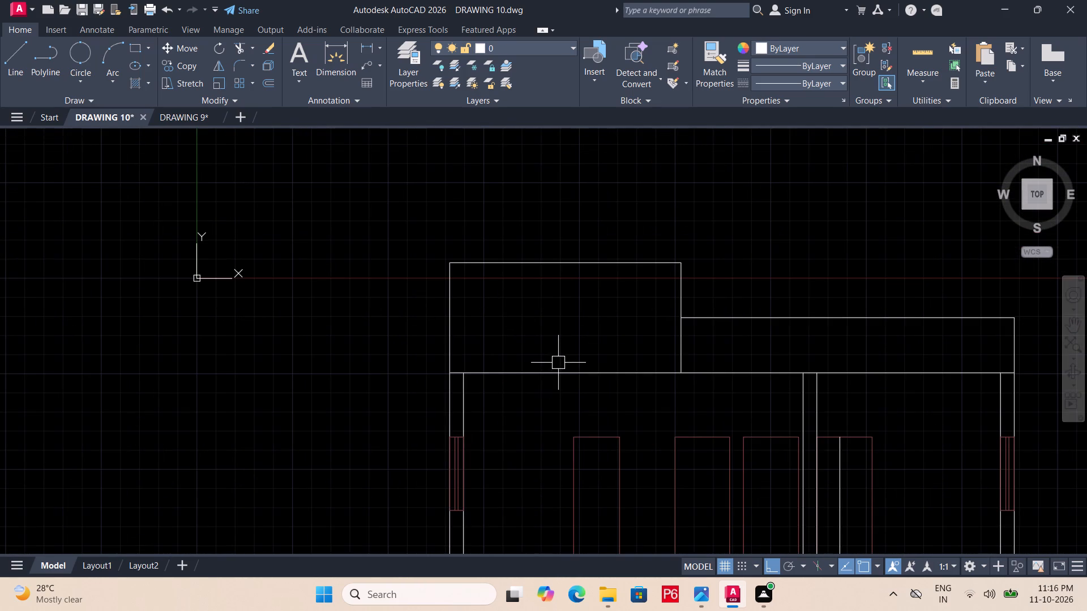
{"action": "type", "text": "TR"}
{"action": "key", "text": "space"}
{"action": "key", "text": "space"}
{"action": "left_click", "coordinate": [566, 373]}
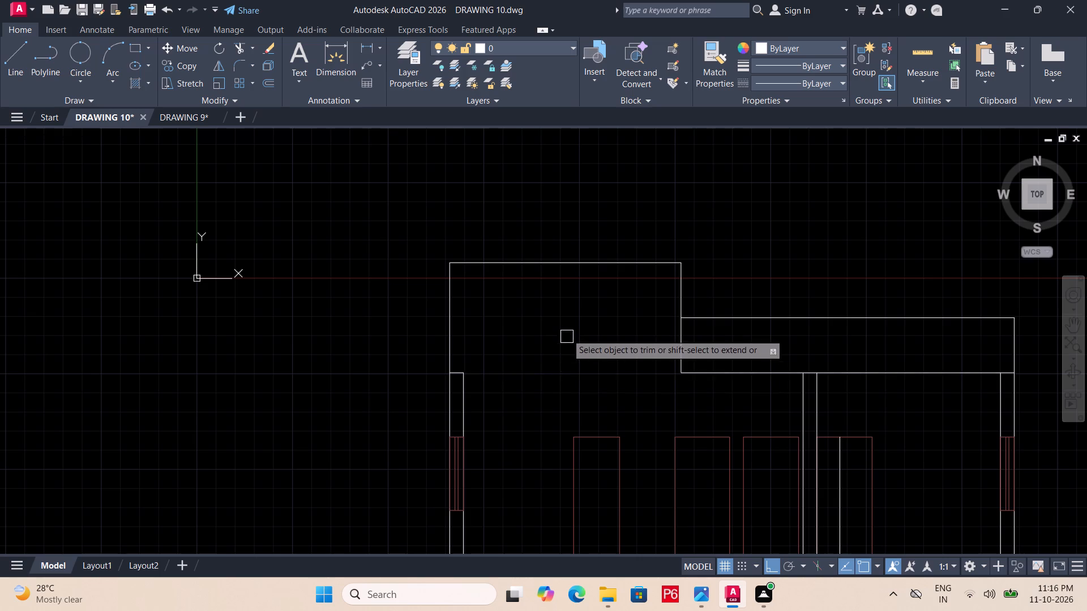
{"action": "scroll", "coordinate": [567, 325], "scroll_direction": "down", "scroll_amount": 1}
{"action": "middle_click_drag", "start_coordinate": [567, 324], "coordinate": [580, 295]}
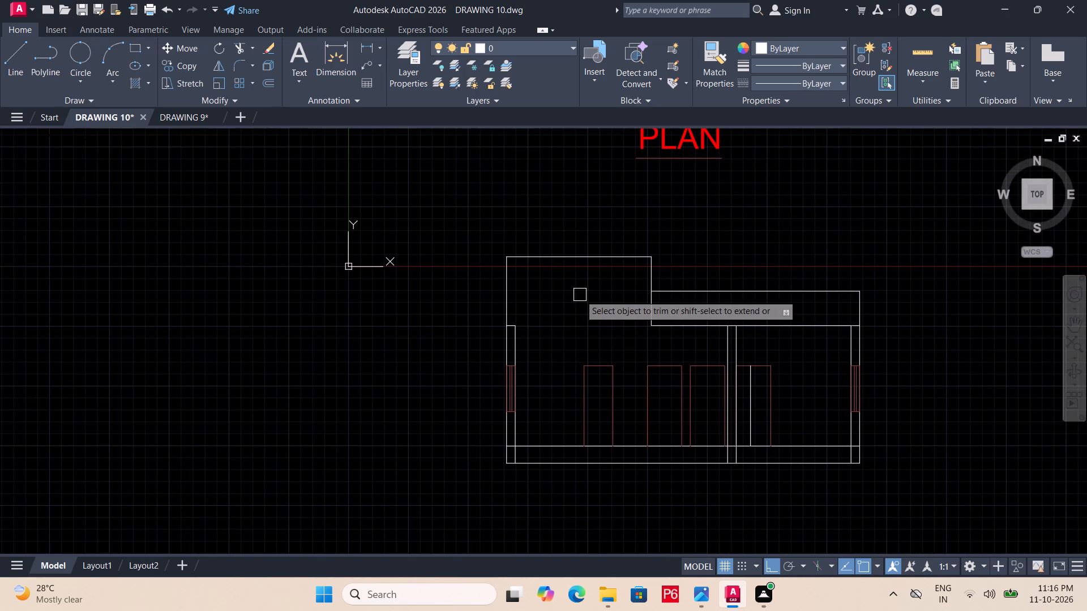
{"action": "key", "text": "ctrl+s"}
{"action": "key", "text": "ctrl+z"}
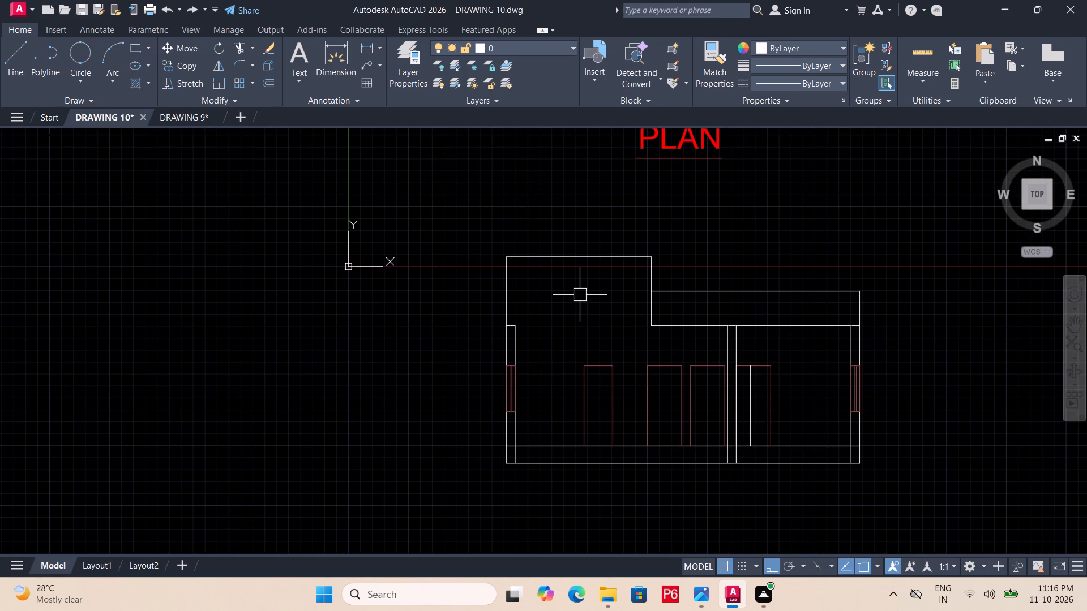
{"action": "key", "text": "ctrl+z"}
Compare the section's raised left part with the house plan above it.
{"action": "scroll", "coordinate": [580, 294], "scroll_direction": "down", "scroll_amount": 2}
{"action": "middle_click_drag", "start_coordinate": [580, 294], "coordinate": [590, 424]}
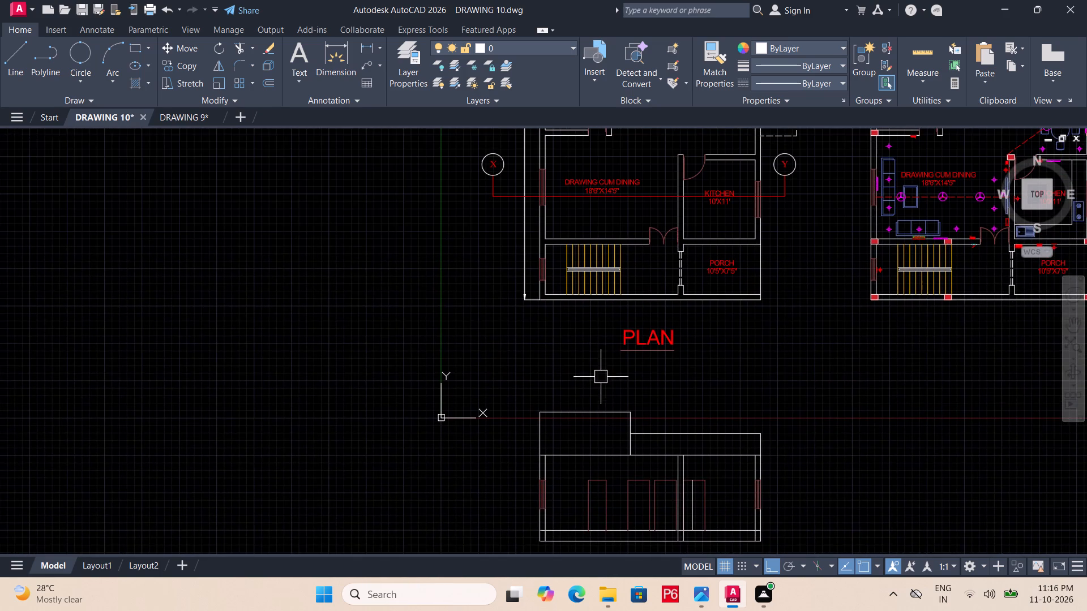
{"action": "middle_click_drag", "start_coordinate": [600, 376], "coordinate": [592, 412]}
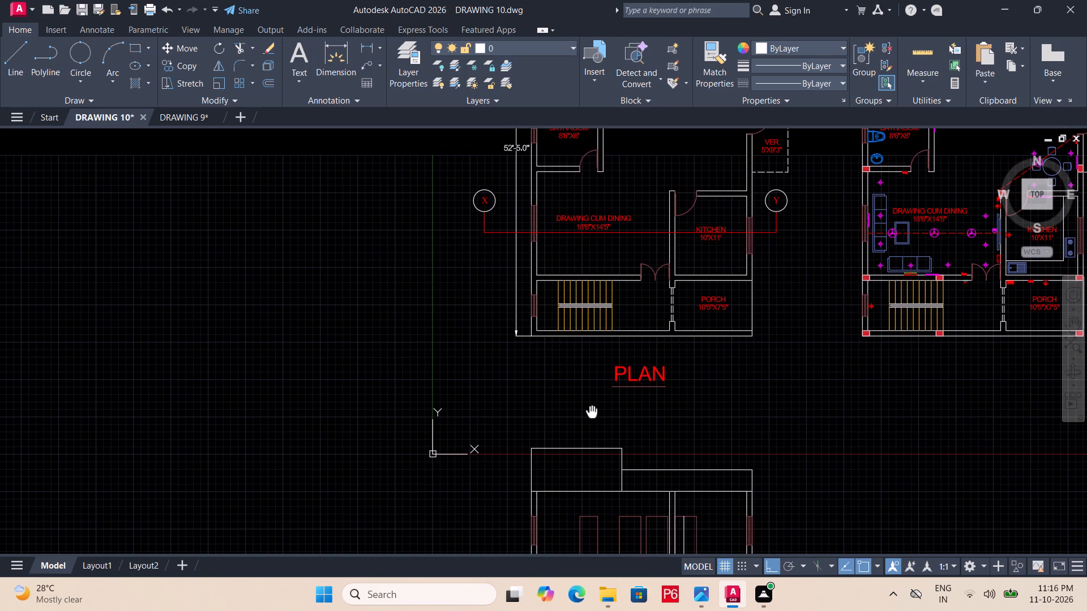
{"action": "middle_click_drag", "start_coordinate": [592, 412], "coordinate": [591, 412]}
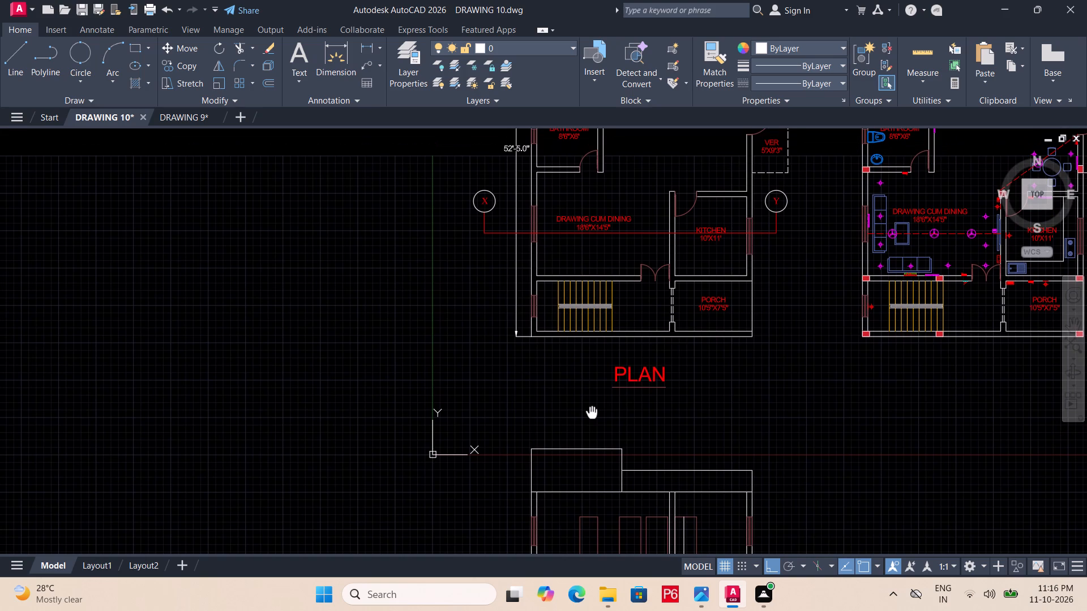
{"action": "middle_click_drag", "start_coordinate": [591, 412], "coordinate": [593, 285]}
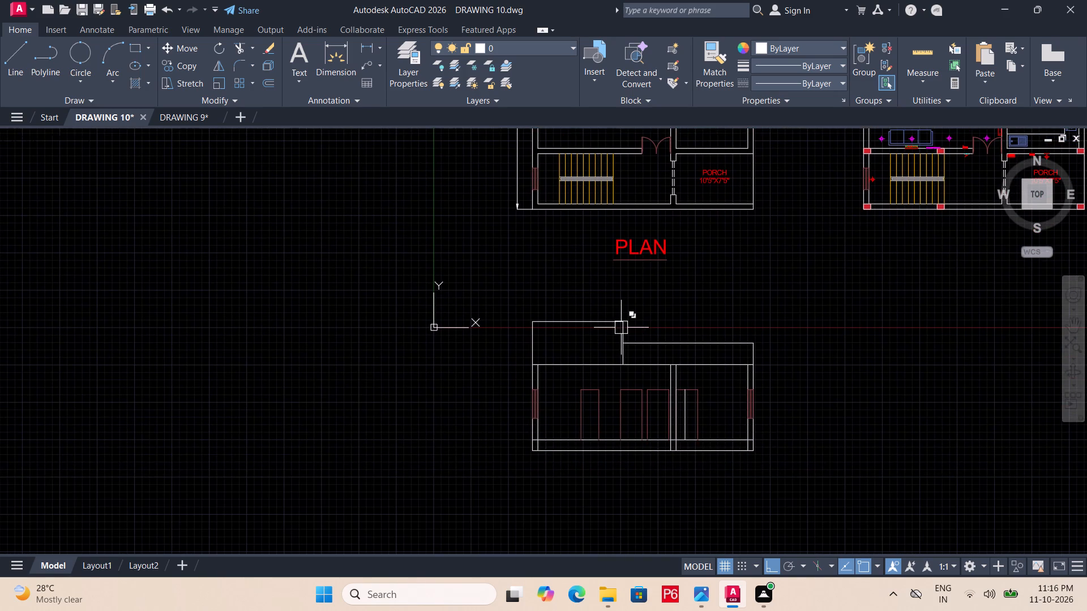
{"action": "scroll", "coordinate": [621, 328], "scroll_direction": "up", "scroll_amount": 1}
{"action": "middle_click_drag", "start_coordinate": [625, 320], "coordinate": [647, 299]}
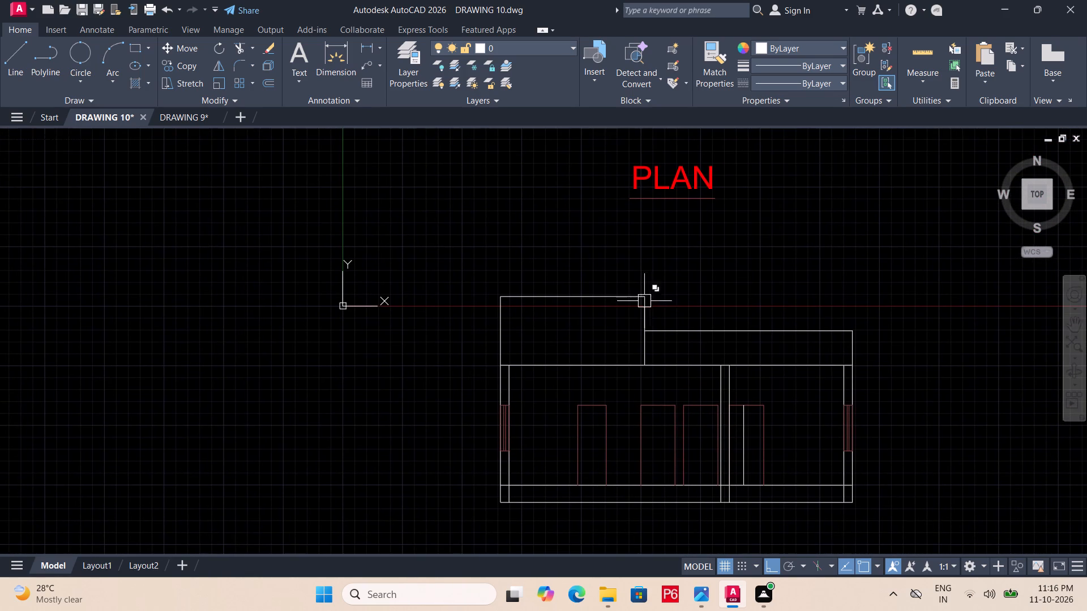
{"action": "scroll", "coordinate": [638, 310], "scroll_direction": "up", "scroll_amount": 1}
{"action": "middle_click_drag", "start_coordinate": [638, 310], "coordinate": [645, 304]}
{"action": "key", "text": "Escape"}
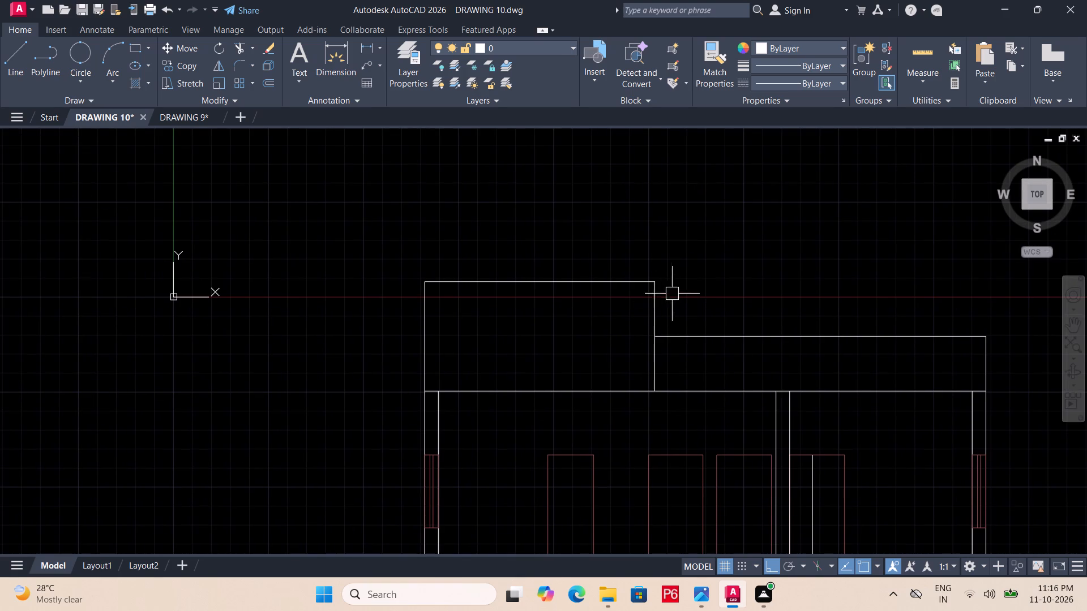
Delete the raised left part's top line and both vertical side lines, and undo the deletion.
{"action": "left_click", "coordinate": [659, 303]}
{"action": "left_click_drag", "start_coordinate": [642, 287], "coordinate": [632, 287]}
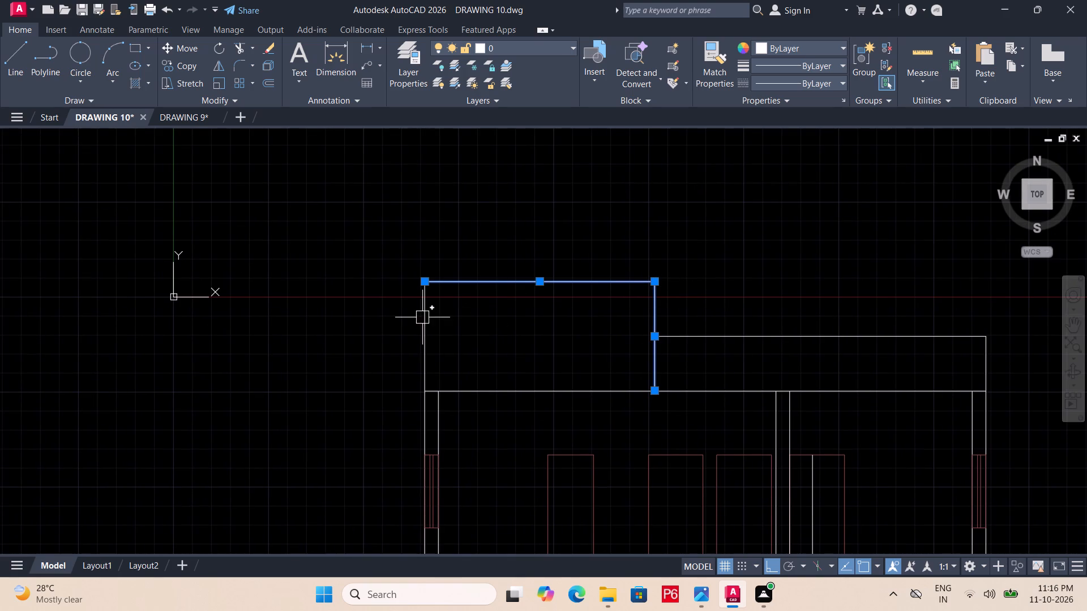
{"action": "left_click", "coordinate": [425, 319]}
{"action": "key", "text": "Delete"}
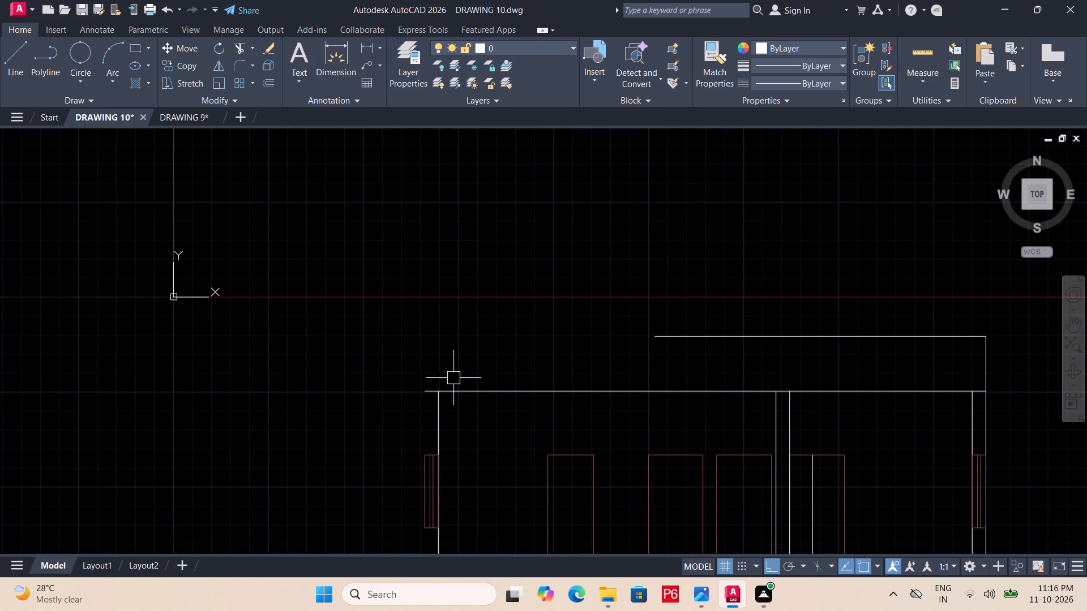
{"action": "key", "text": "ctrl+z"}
Delete the top line and the right vertical side of the section's raised left part.
{"action": "middle_click_drag", "start_coordinate": [471, 334], "coordinate": [481, 297]}
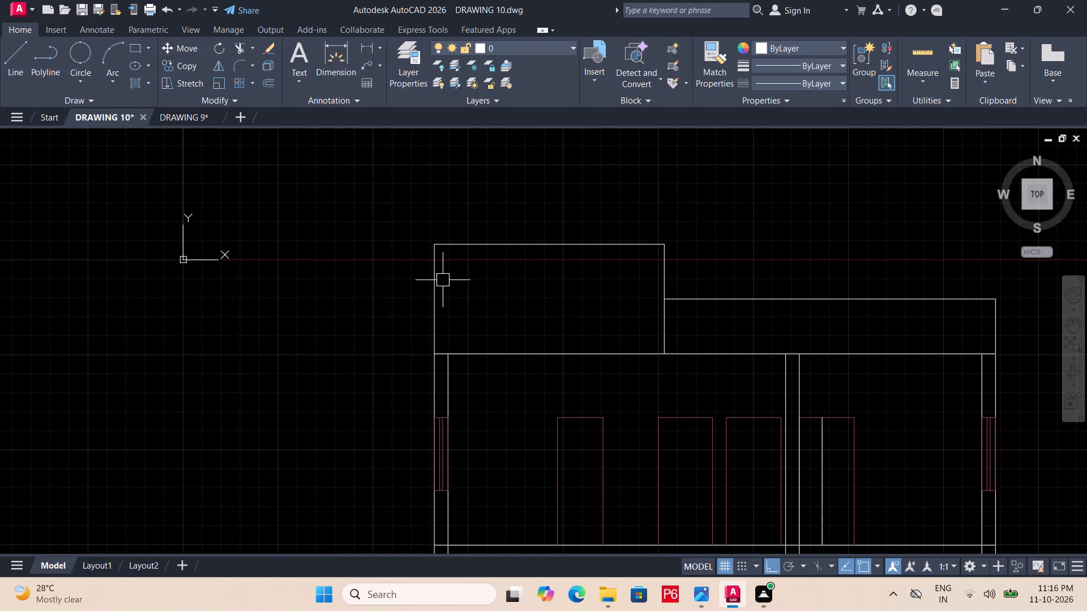
{"action": "left_click", "coordinate": [489, 247]}
{"action": "left_click", "coordinate": [661, 270]}
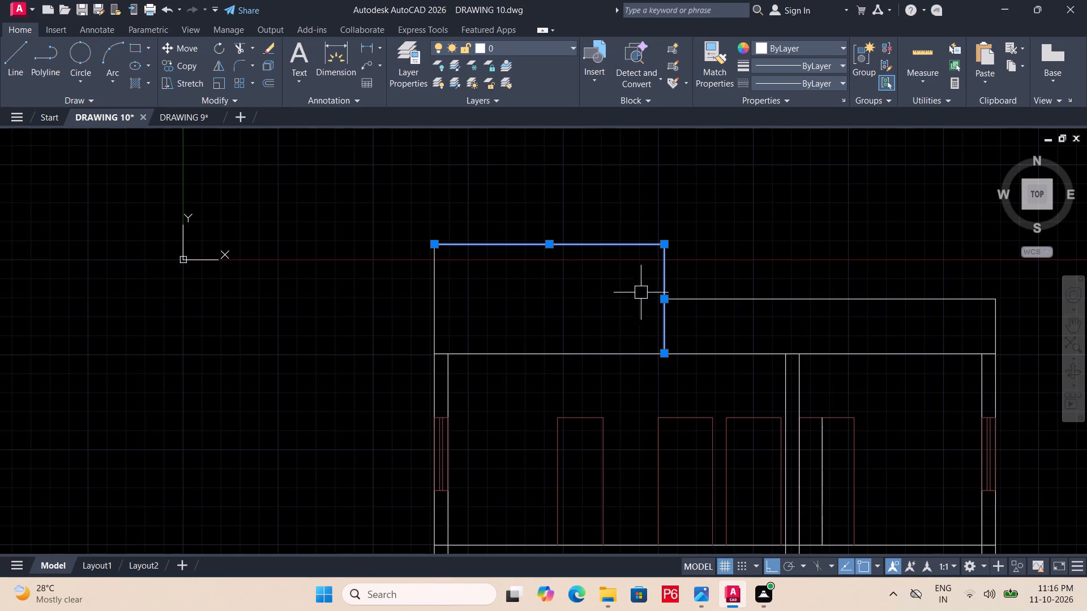
{"action": "key", "text": "Delete"}
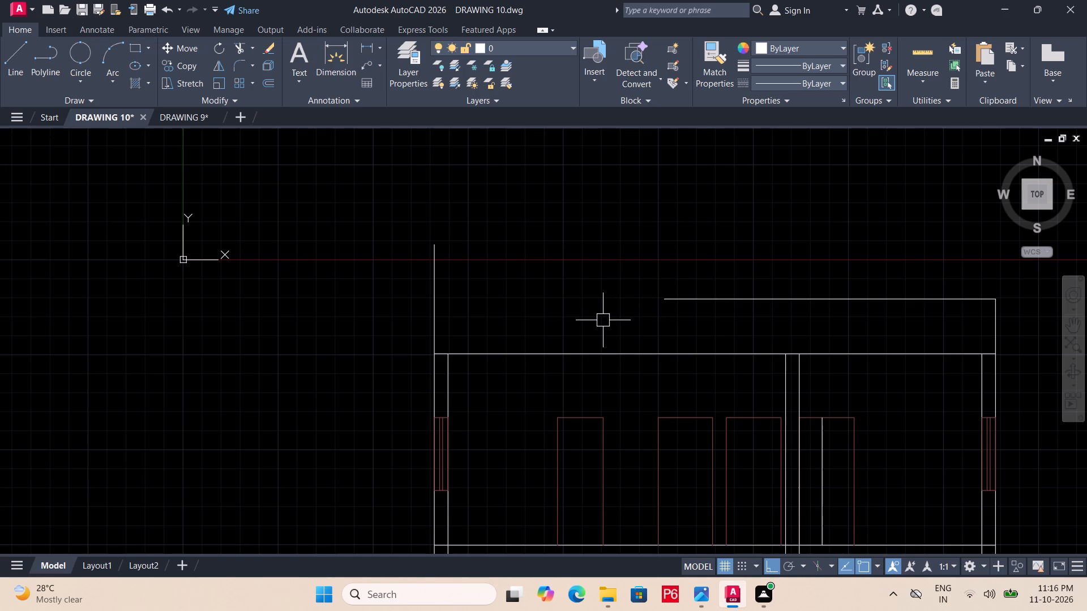
Fillet the outer left wall line with the 3' parapet's top line into a square corner, and save the drawing.
{"action": "type", "text": "F"}
{"action": "key", "text": "space"}
{"action": "left_click", "coordinate": [437, 316]}
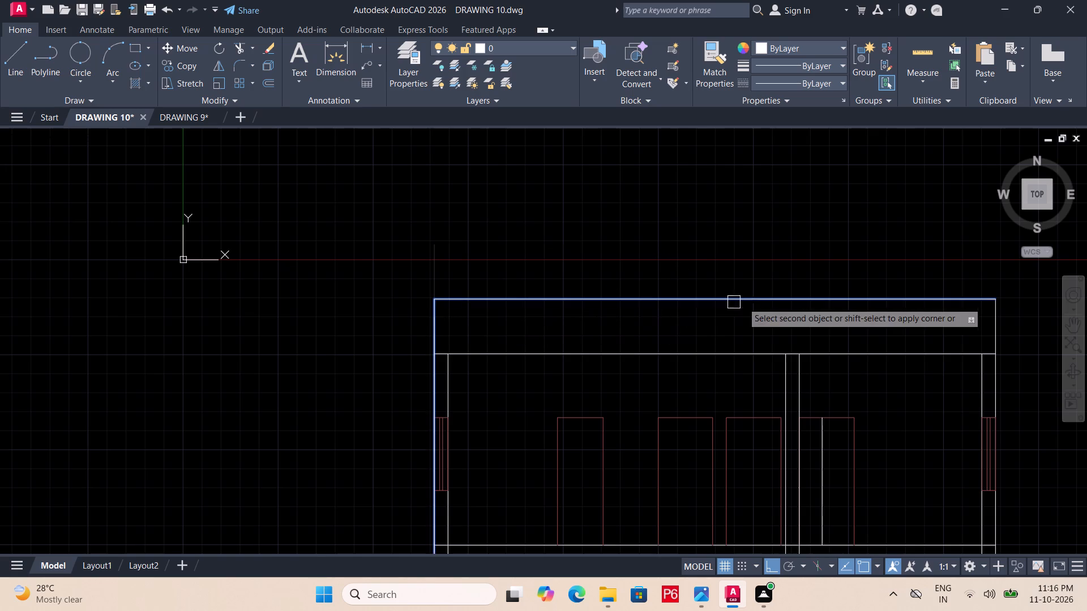
{"action": "left_click", "coordinate": [746, 302]}
{"action": "scroll", "coordinate": [644, 286], "scroll_direction": "down", "scroll_amount": 2}
{"action": "key", "text": "ctrl+s"}
{"action": "key", "text": "ctrl+s"}
{"action": "key", "text": "ctrl+s"}
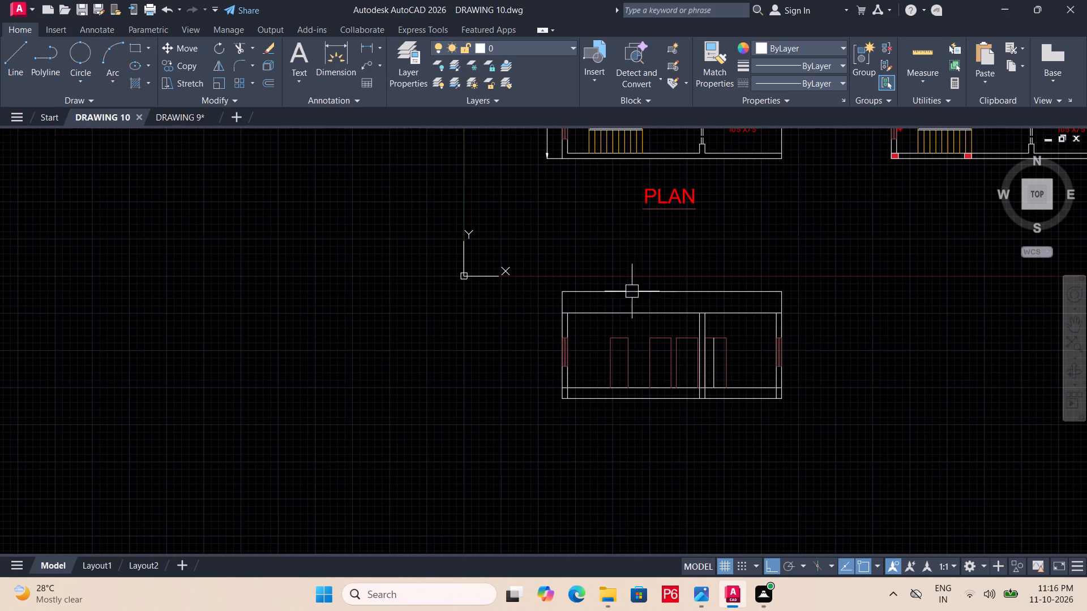
{"action": "key", "text": "ctrl+s"}
{"action": "key", "text": "ctrl+s"}
{"action": "key", "text": "ctrl+s"}
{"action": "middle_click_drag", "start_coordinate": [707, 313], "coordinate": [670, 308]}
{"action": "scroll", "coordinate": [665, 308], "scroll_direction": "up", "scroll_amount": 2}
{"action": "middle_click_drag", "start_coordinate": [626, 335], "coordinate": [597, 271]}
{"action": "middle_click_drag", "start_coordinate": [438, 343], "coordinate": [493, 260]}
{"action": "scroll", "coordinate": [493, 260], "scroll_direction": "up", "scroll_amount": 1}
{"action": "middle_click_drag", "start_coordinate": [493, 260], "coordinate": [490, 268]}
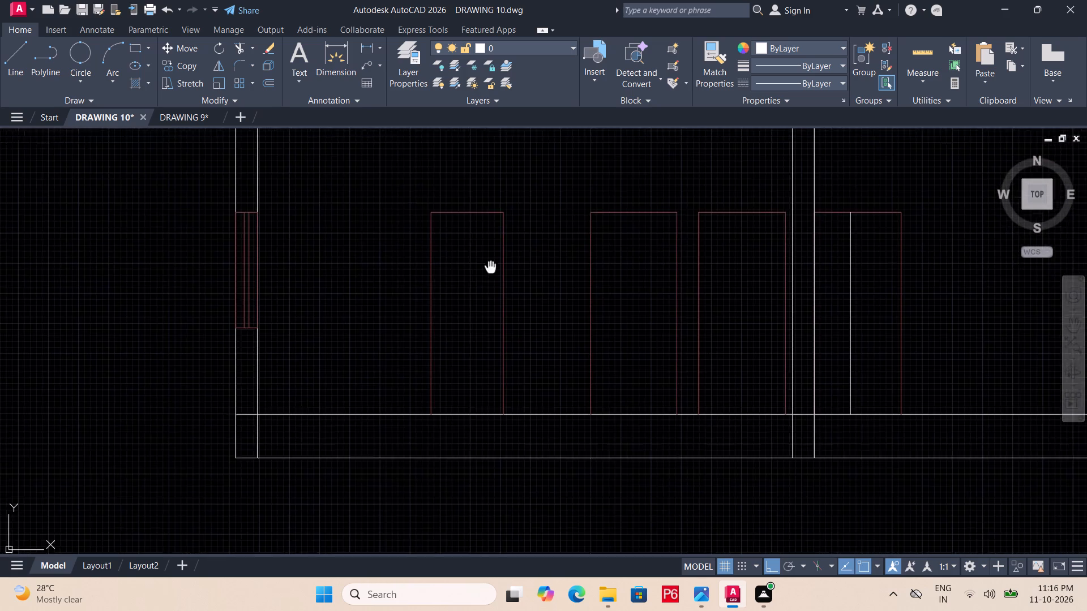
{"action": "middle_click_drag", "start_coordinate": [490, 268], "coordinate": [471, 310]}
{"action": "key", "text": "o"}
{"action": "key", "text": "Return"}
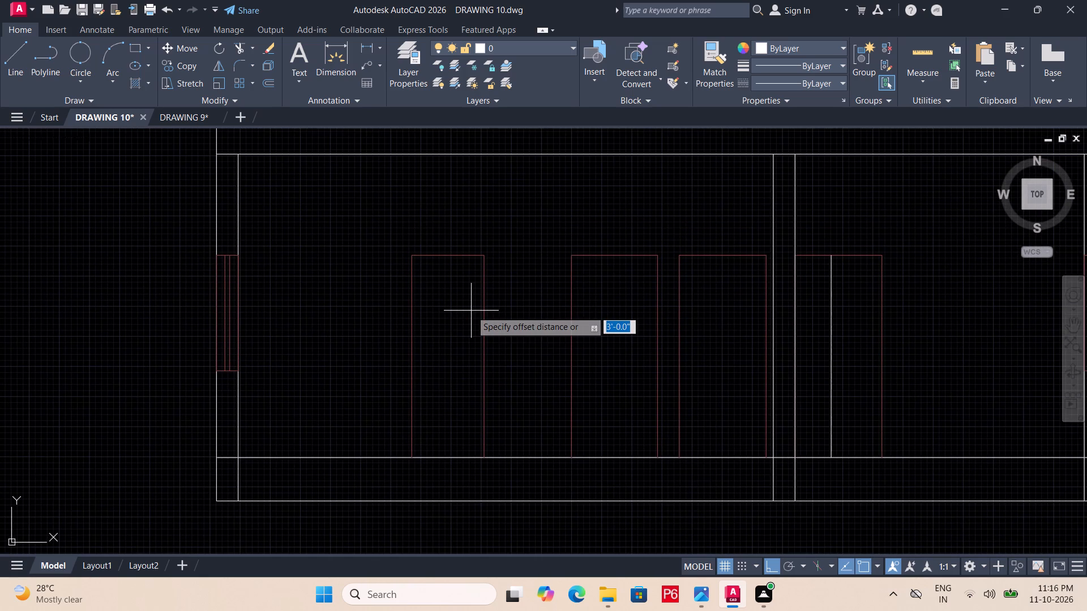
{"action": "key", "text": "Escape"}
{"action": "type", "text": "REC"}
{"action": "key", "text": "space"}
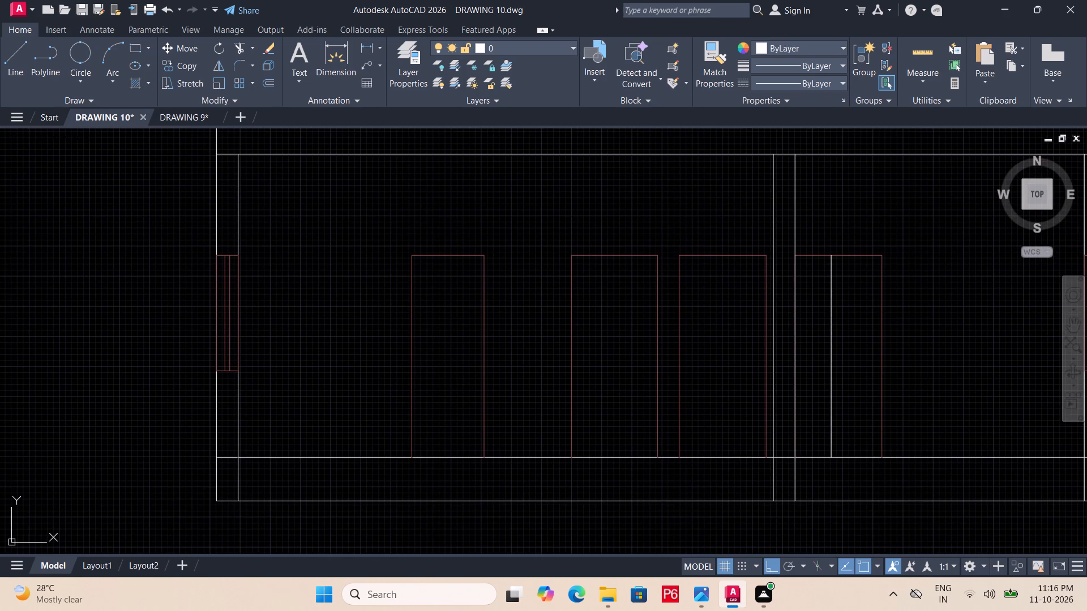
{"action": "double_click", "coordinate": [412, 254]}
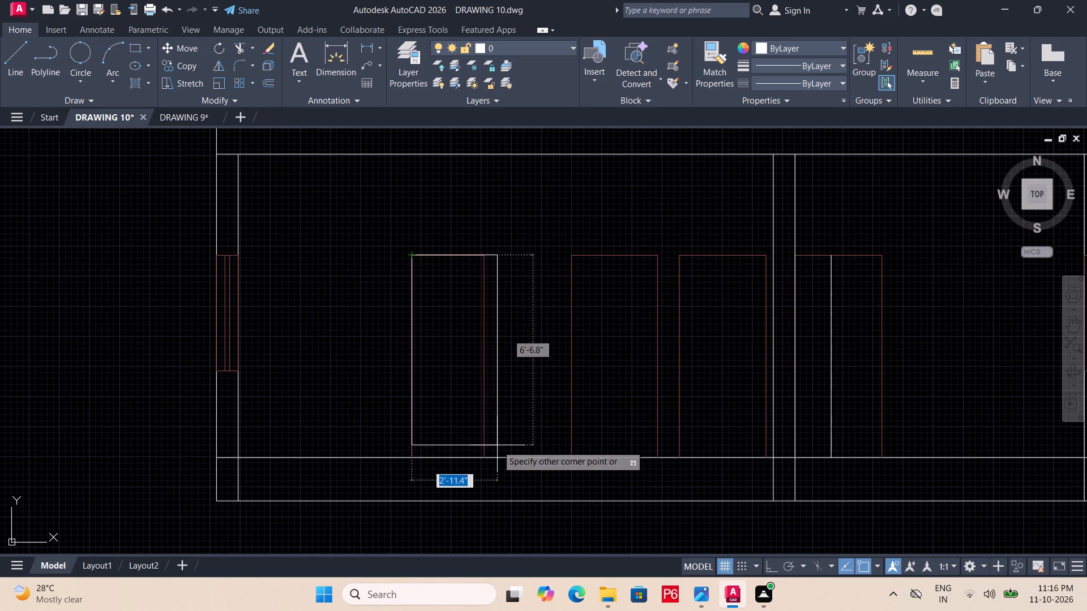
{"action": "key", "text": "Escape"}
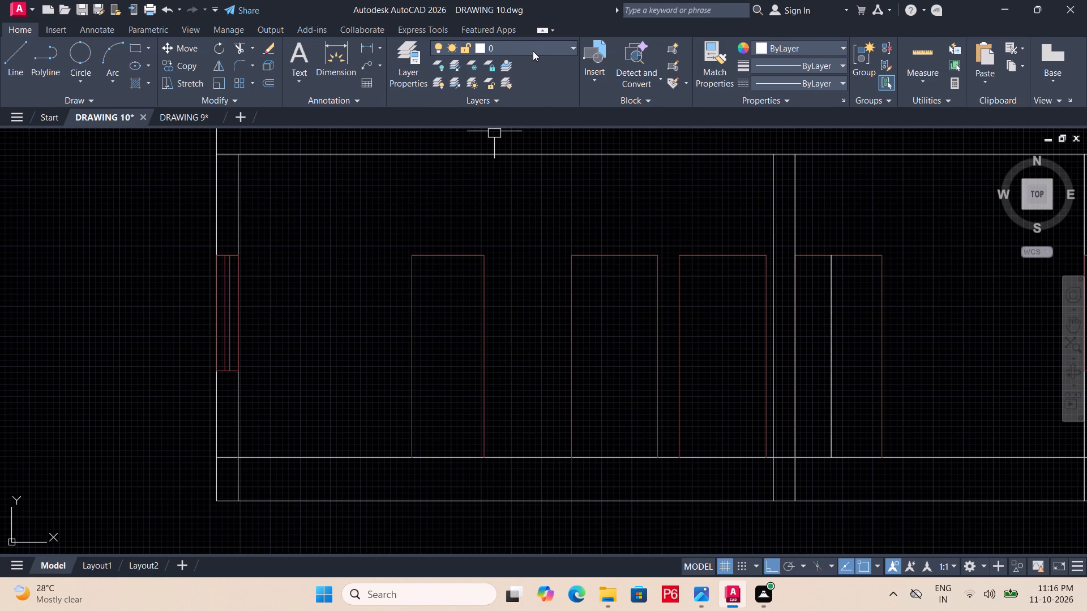
Make DOOR the current layer and draw a rectangle over the section's leftmost door outline, corner to corner.
{"action": "left_click", "coordinate": [533, 51]}
{"action": "left_click", "coordinate": [512, 196]}
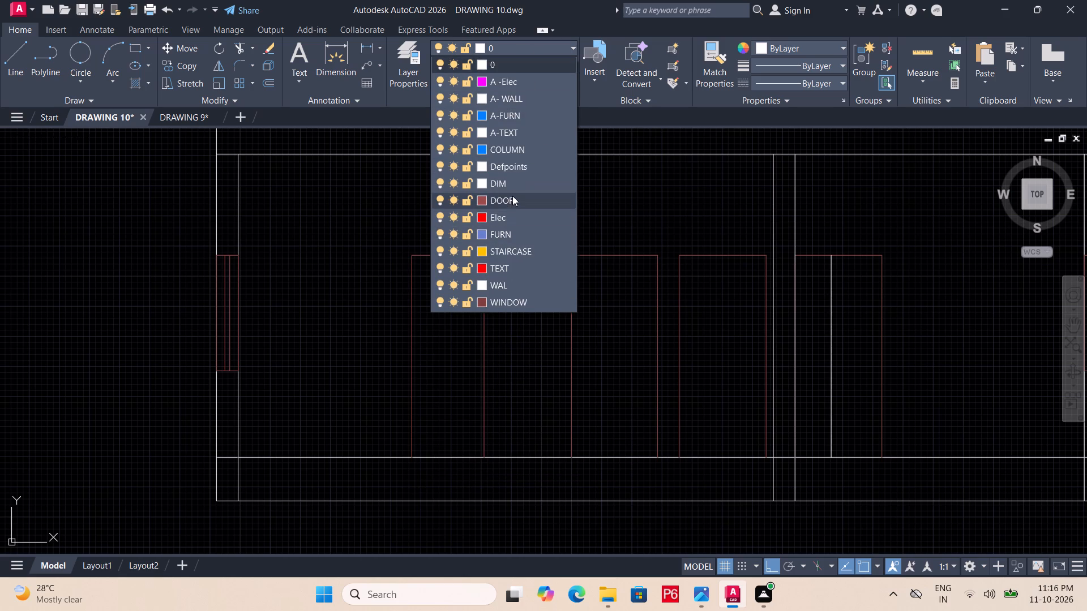
{"action": "key", "text": "t"}
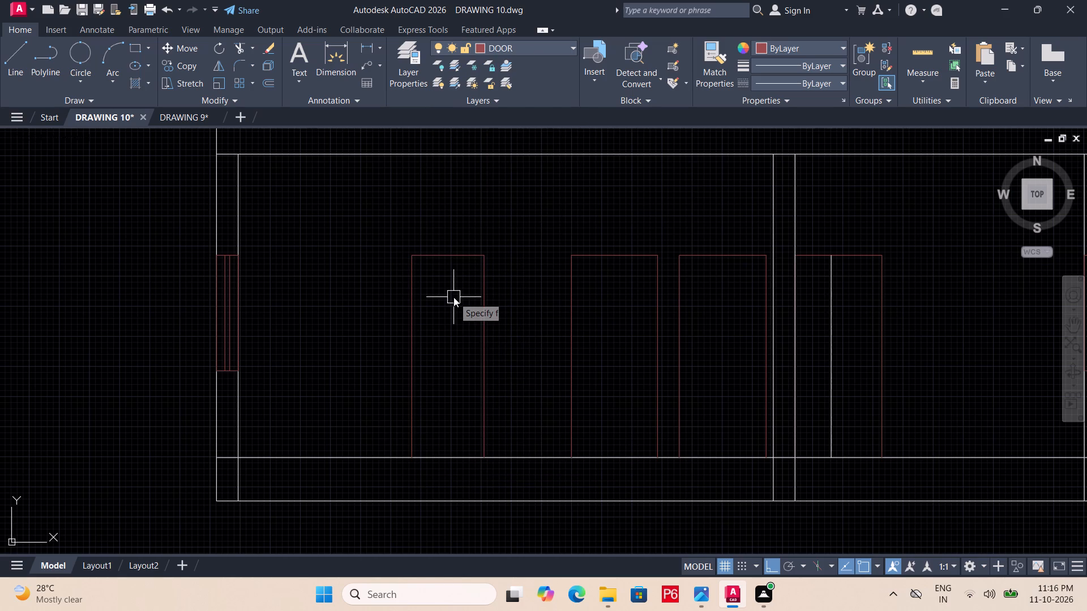
{"action": "key", "text": "Escape"}
{"action": "type", "text": "REC"}
{"action": "key", "text": "space"}
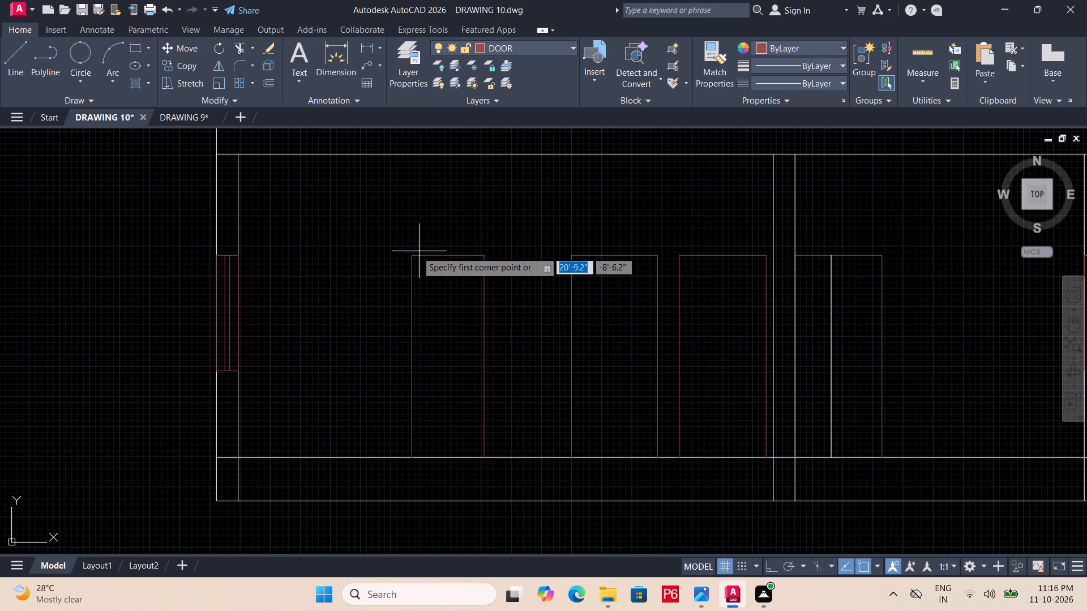
{"action": "left_click", "coordinate": [416, 254]}
{"action": "left_click", "coordinate": [489, 457]}
{"action": "left_click_drag", "start_coordinate": [489, 457], "coordinate": [492, 440]}
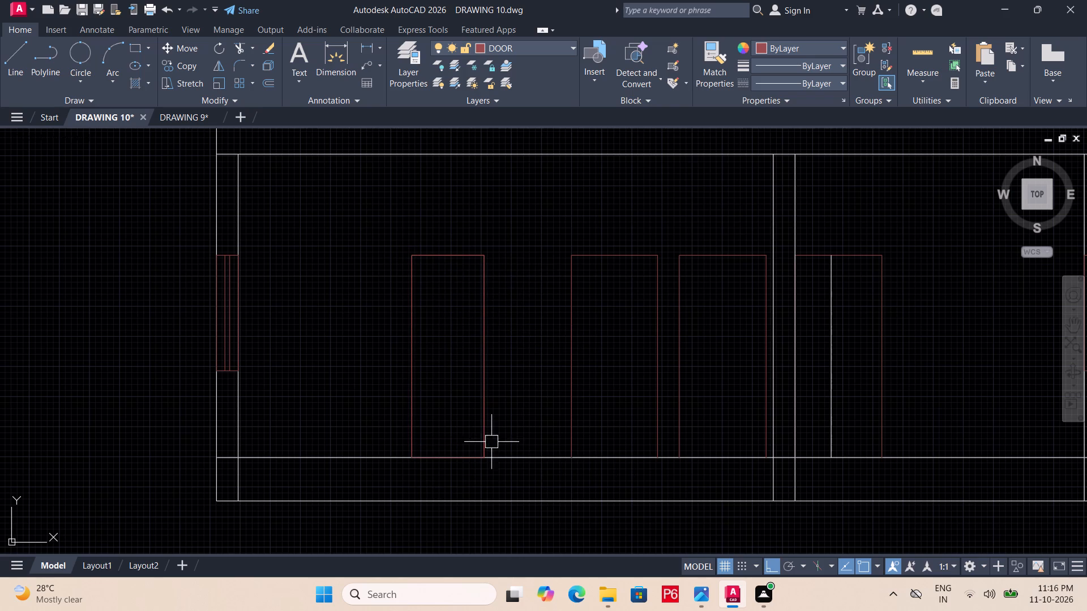
{"action": "left_click_drag", "start_coordinate": [492, 440], "coordinate": [491, 442]}
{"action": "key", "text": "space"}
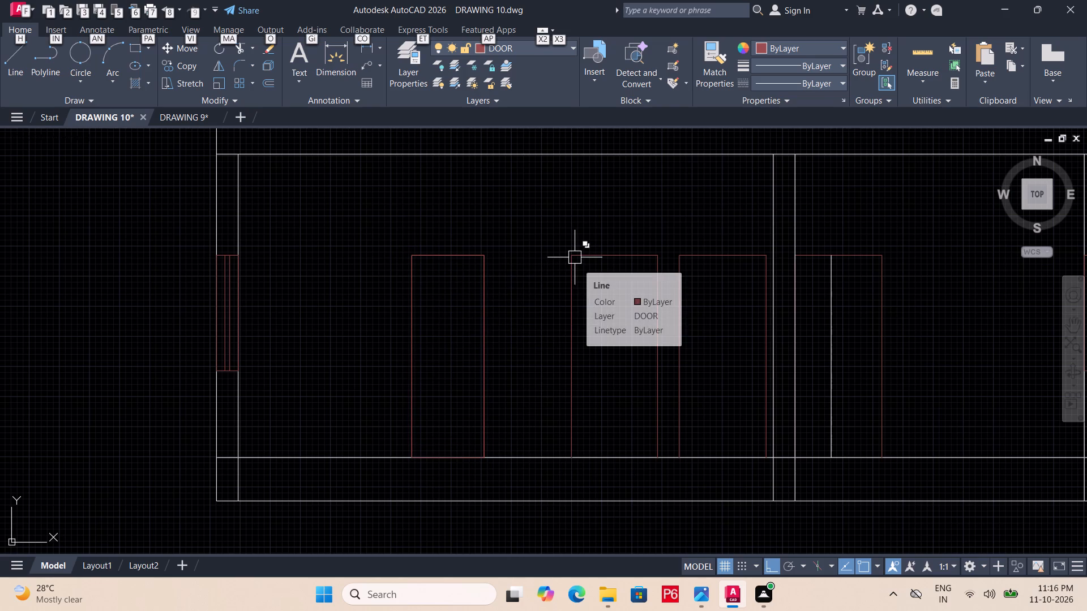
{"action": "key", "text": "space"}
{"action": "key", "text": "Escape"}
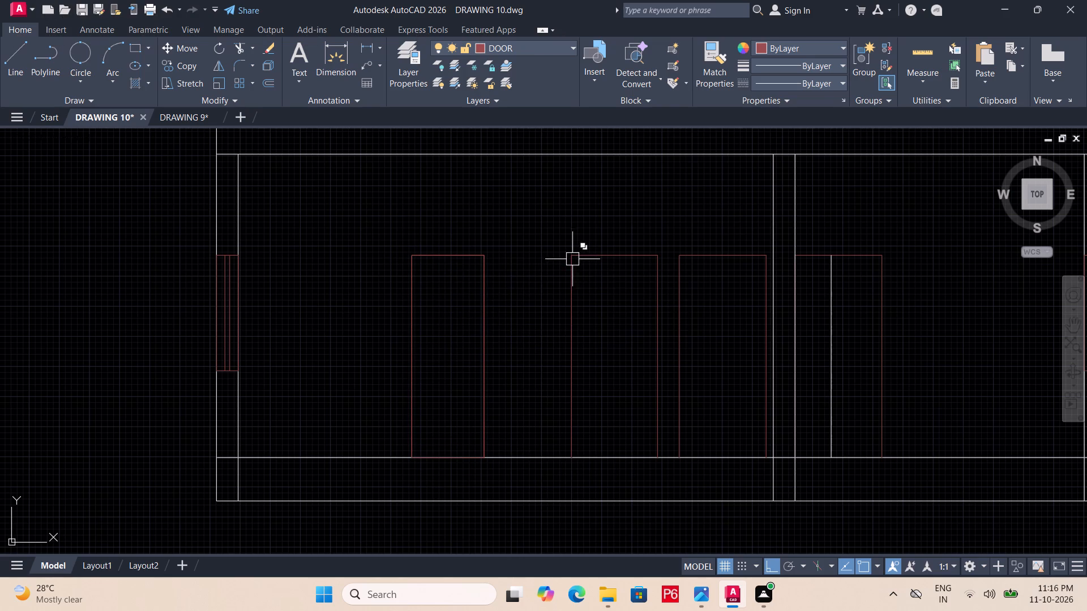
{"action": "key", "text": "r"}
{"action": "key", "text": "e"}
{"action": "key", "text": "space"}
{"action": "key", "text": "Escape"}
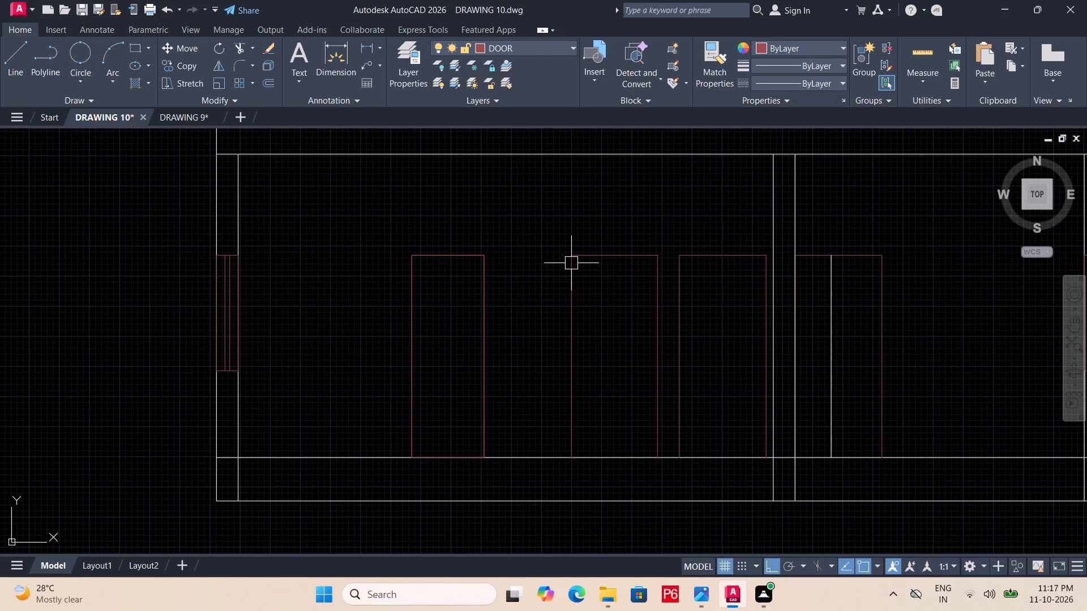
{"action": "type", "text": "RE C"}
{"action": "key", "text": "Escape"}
Draw rectangles on the DOOR layer over the second and third door outlines, left of the internal wall.
{"action": "type", "text": "REC"}
{"action": "key", "text": "space"}
{"action": "left_click_drag", "start_coordinate": [574, 257], "coordinate": [587, 256]}
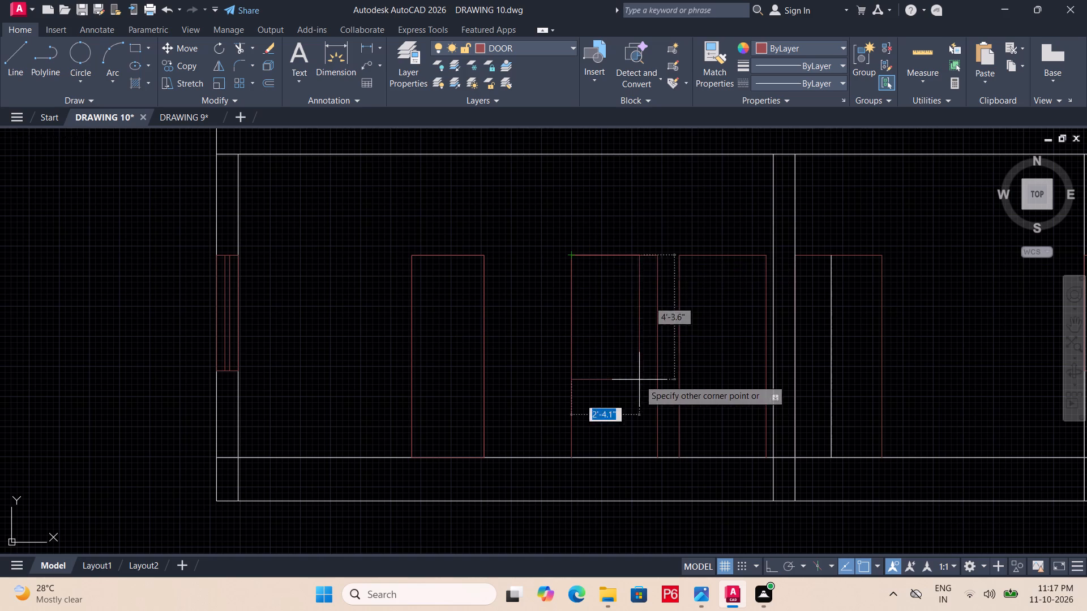
{"action": "left_click", "coordinate": [659, 454]}
{"action": "left_click_drag", "start_coordinate": [659, 454], "coordinate": [660, 444]}
{"action": "key", "text": "space"}
{"action": "left_click", "coordinate": [679, 259]}
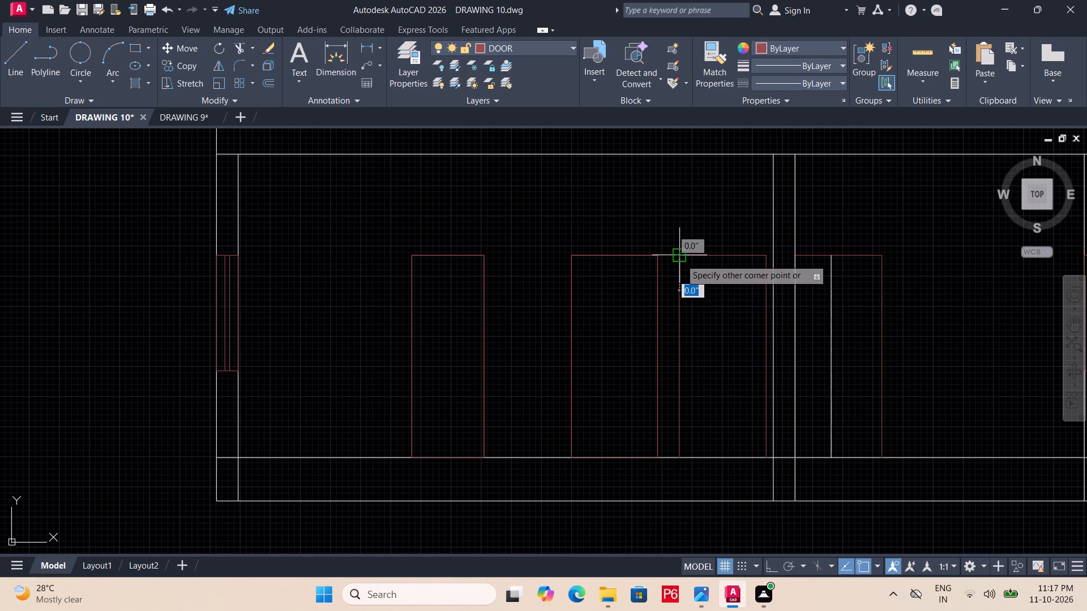
{"action": "double_click", "coordinate": [768, 459]}
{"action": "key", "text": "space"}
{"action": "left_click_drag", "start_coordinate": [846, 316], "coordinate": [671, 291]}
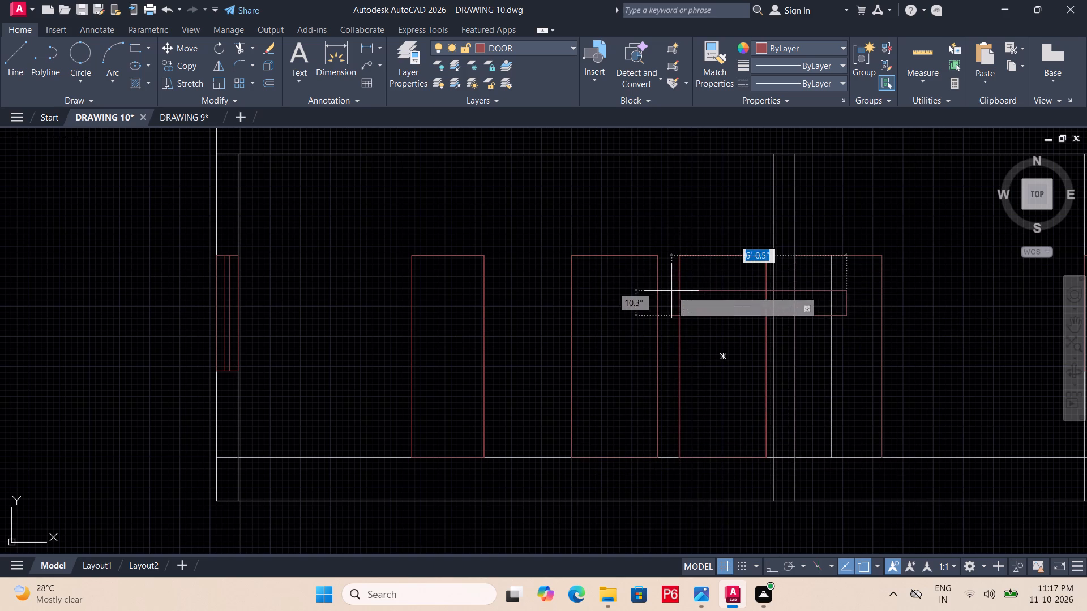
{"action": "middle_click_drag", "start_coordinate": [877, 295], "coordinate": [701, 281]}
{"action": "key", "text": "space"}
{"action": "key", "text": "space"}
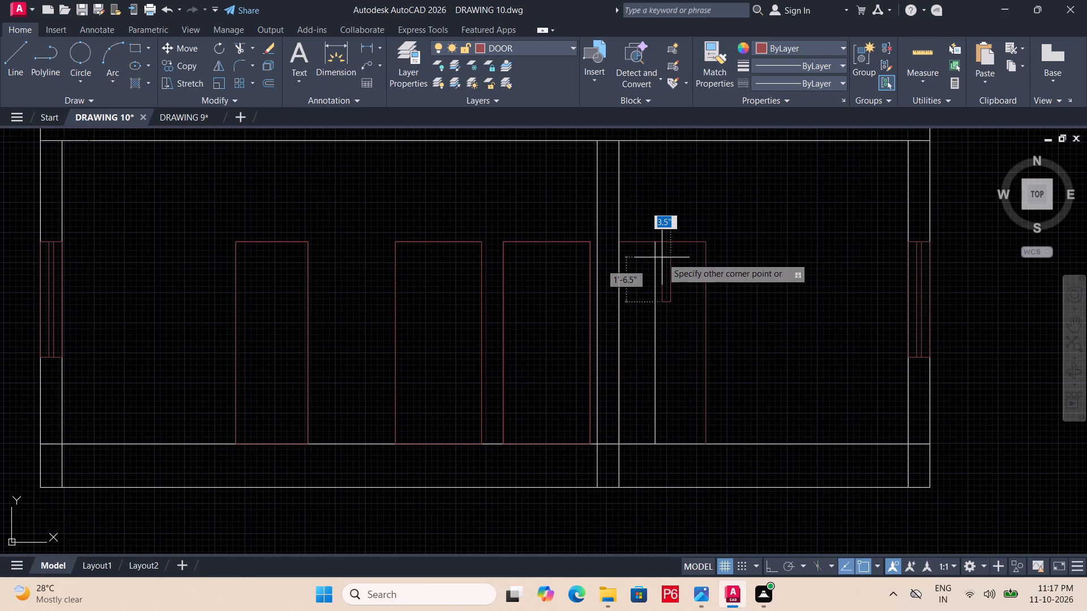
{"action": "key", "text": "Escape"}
Draw a rectangle on the DOOR layer over the fourth door outline, just right of the internal wall.
{"action": "type", "text": "REC"}
{"action": "key", "text": "space"}
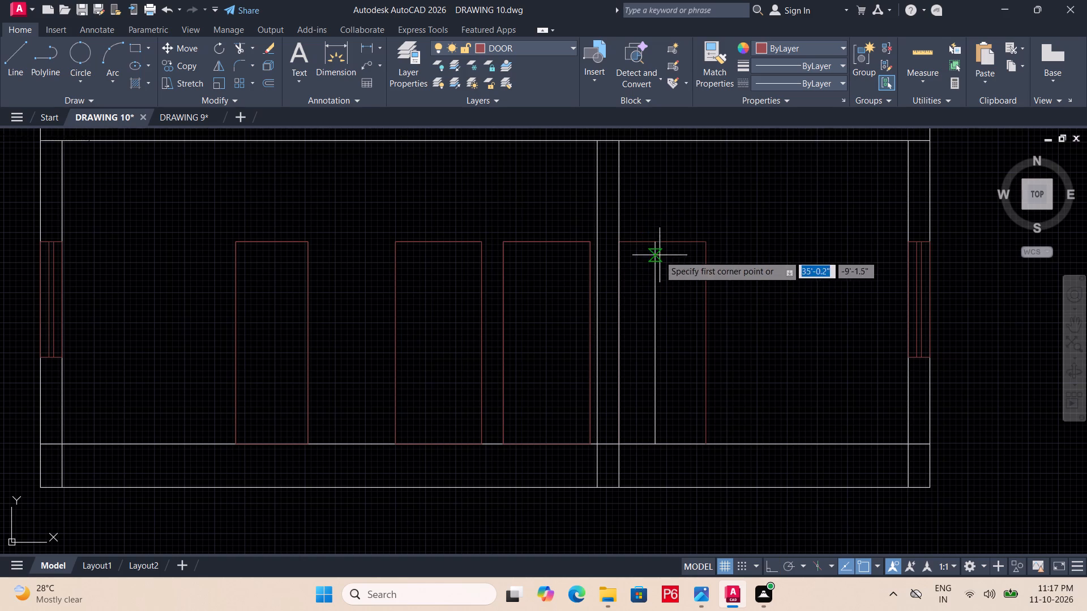
{"action": "left_click", "coordinate": [624, 242]}
{"action": "left_click", "coordinate": [706, 449]}
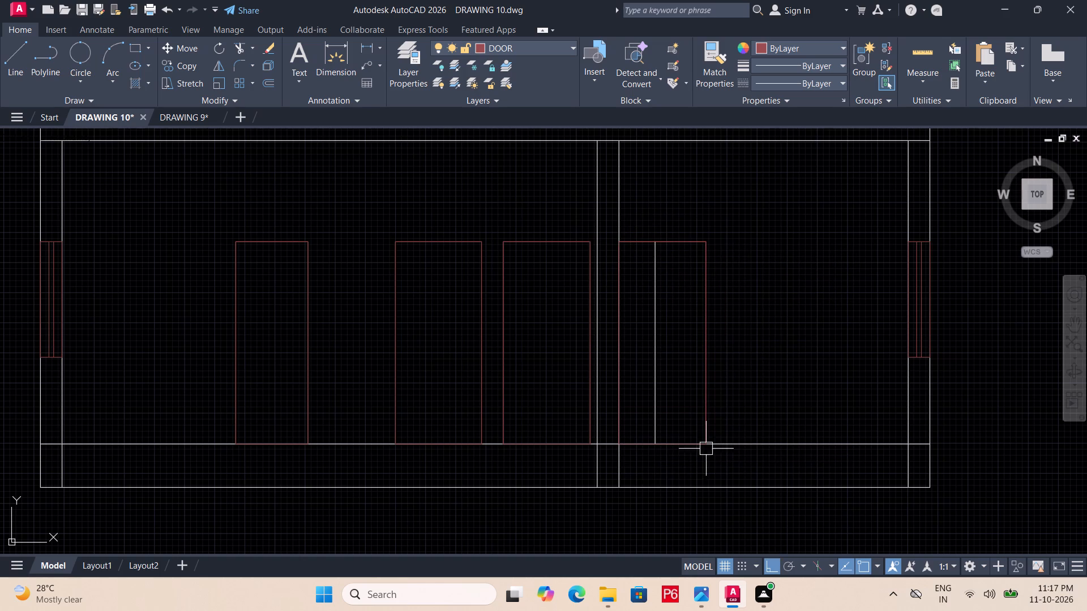
{"action": "key", "text": "Escape"}
Delete the old right and top lines beneath the leftmost door's rectangle, keeping the rectangle itself.
{"action": "middle_click_drag", "start_coordinate": [731, 363], "coordinate": [878, 355]}
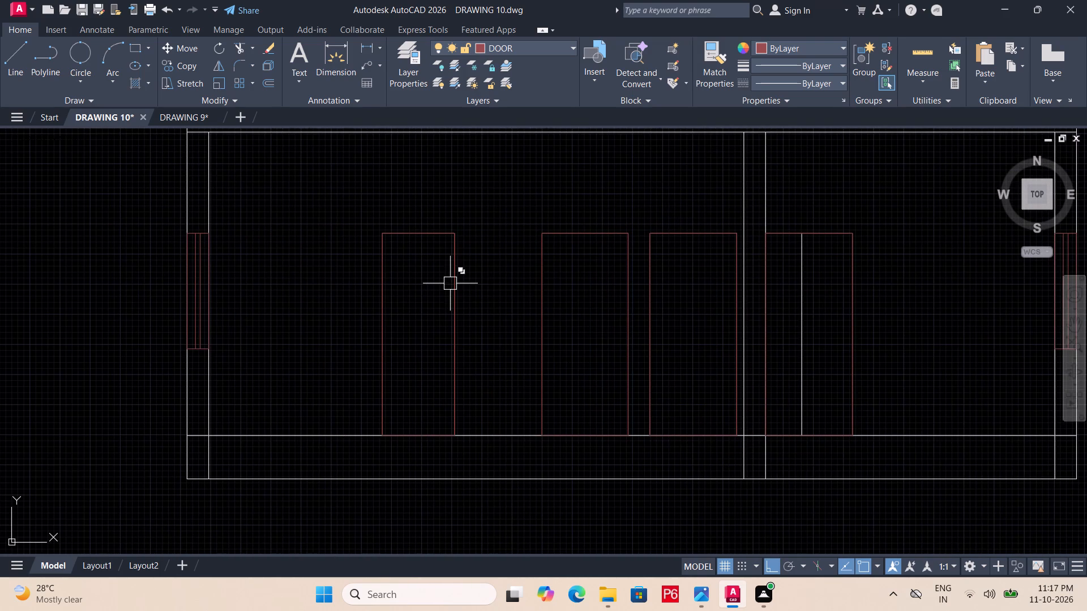
{"action": "left_click", "coordinate": [453, 283]}
{"action": "left_click", "coordinate": [517, 349]}
{"action": "key", "text": "Delete"}
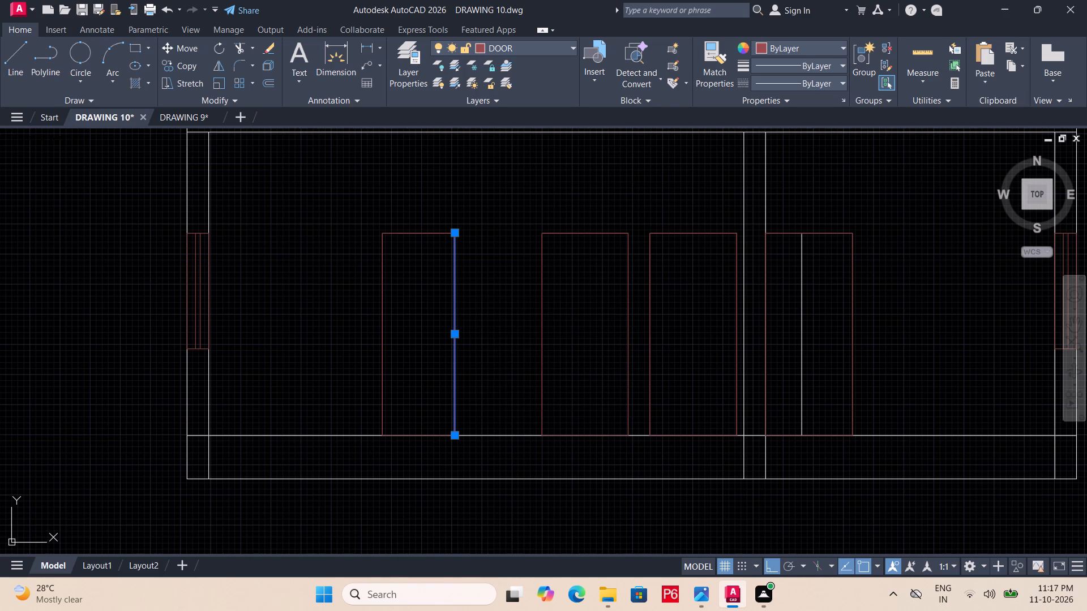
{"action": "left_click", "coordinate": [435, 236]}
{"action": "left_click", "coordinate": [490, 304]}
{"action": "key", "text": "Delete"}
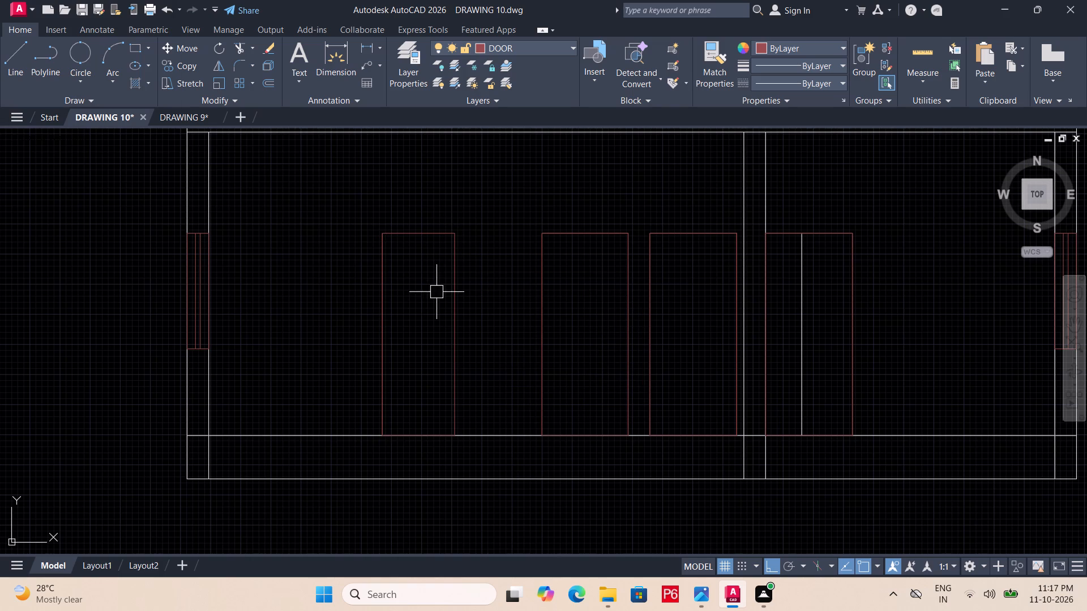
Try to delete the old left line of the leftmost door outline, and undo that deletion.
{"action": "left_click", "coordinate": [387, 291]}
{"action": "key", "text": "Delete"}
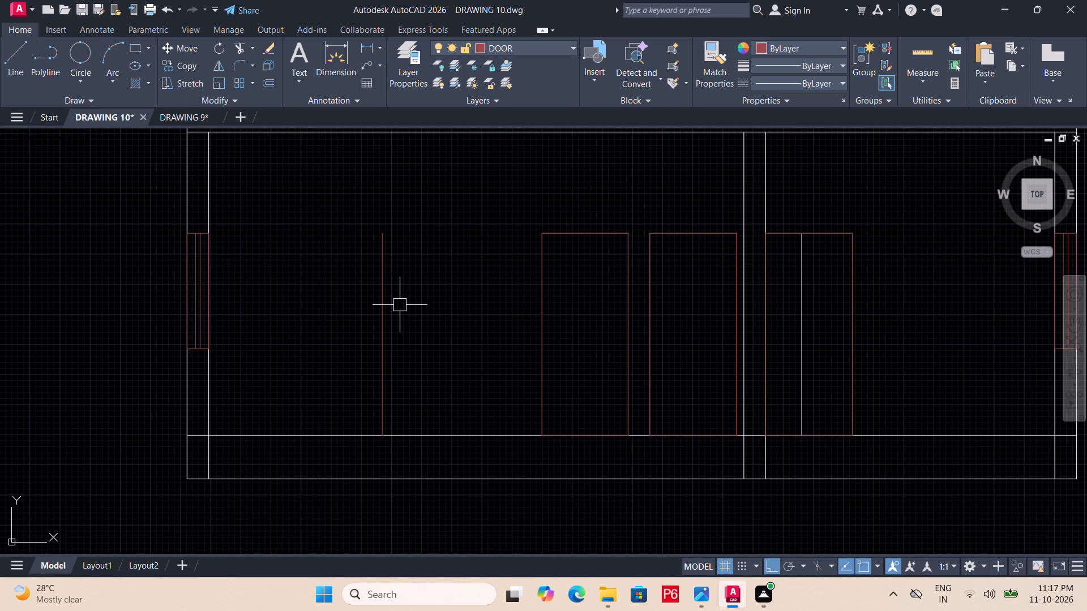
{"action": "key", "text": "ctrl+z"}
Delete the old left line beneath the leftmost door's rectangle, picking the line rather than the polyline.
{"action": "left_click", "coordinate": [386, 289]}
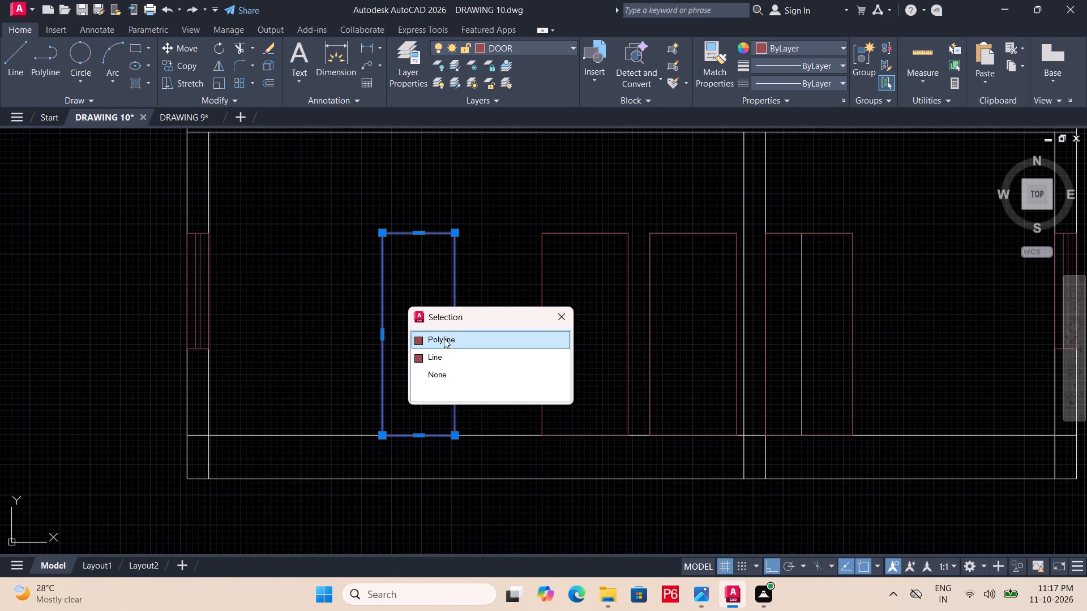
{"action": "double_click", "coordinate": [448, 352]}
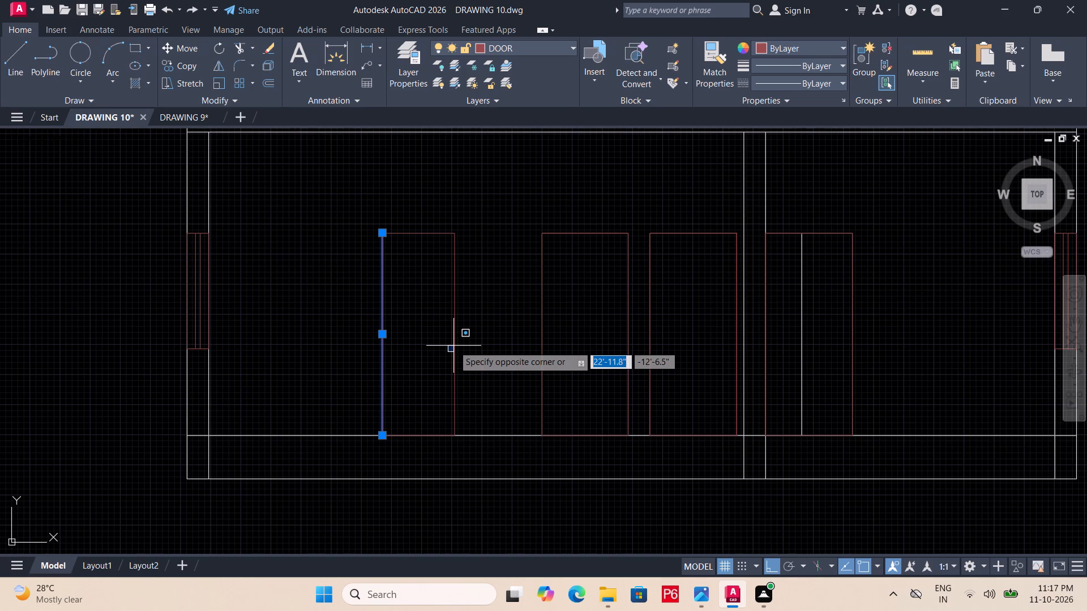
{"action": "key", "text": "Delete"}
{"action": "key", "text": "Delete"}
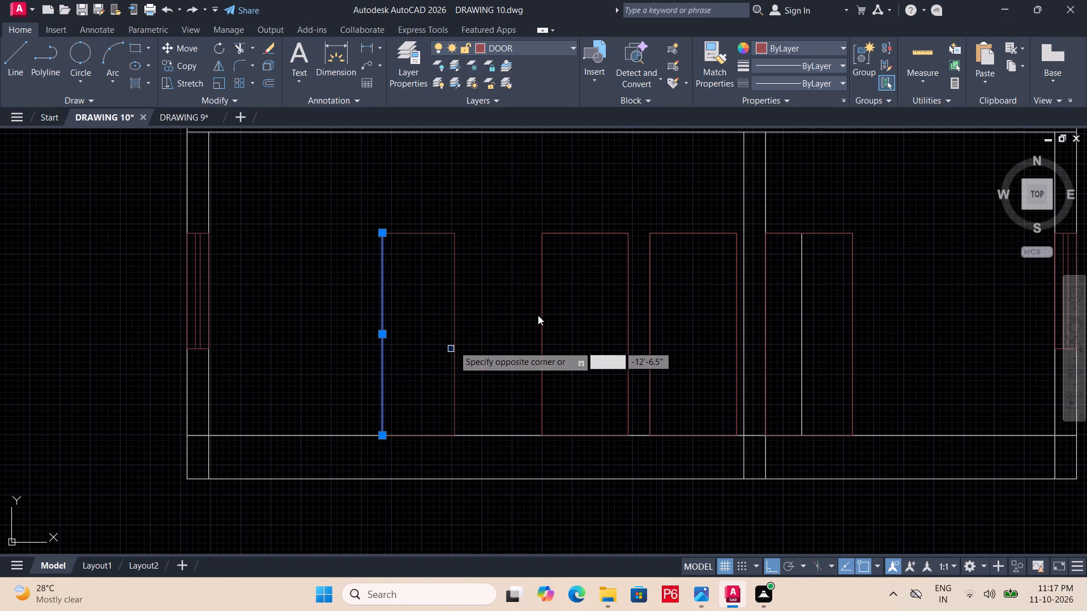
{"action": "left_click", "coordinate": [512, 317]}
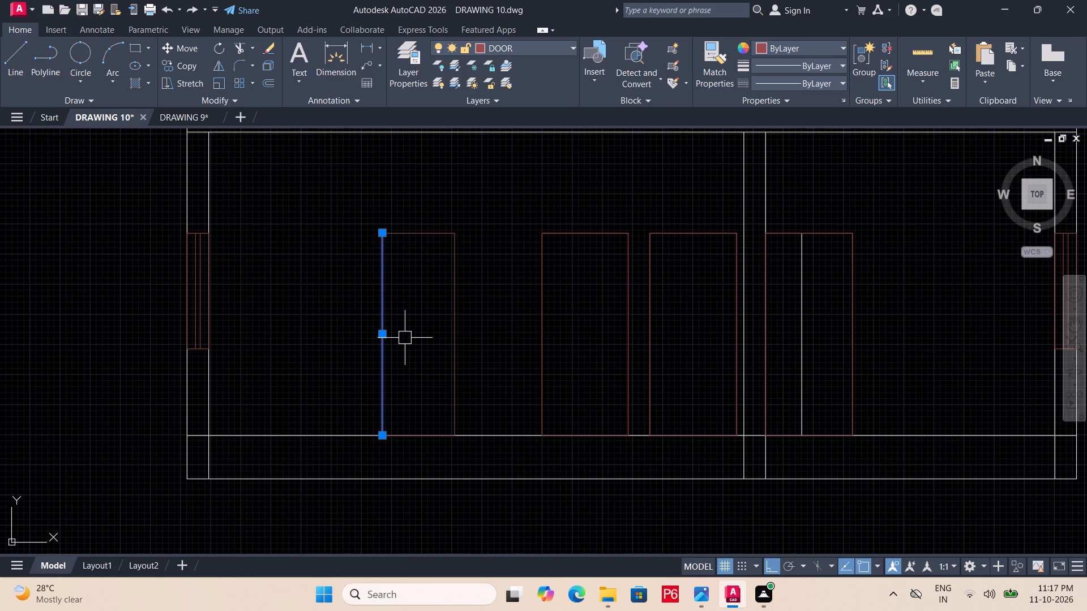
{"action": "key", "text": "Delete"}
Delete the old left, top and right lines beneath the second door's rectangle, leaving the polyline in place.
{"action": "left_click", "coordinate": [544, 321]}
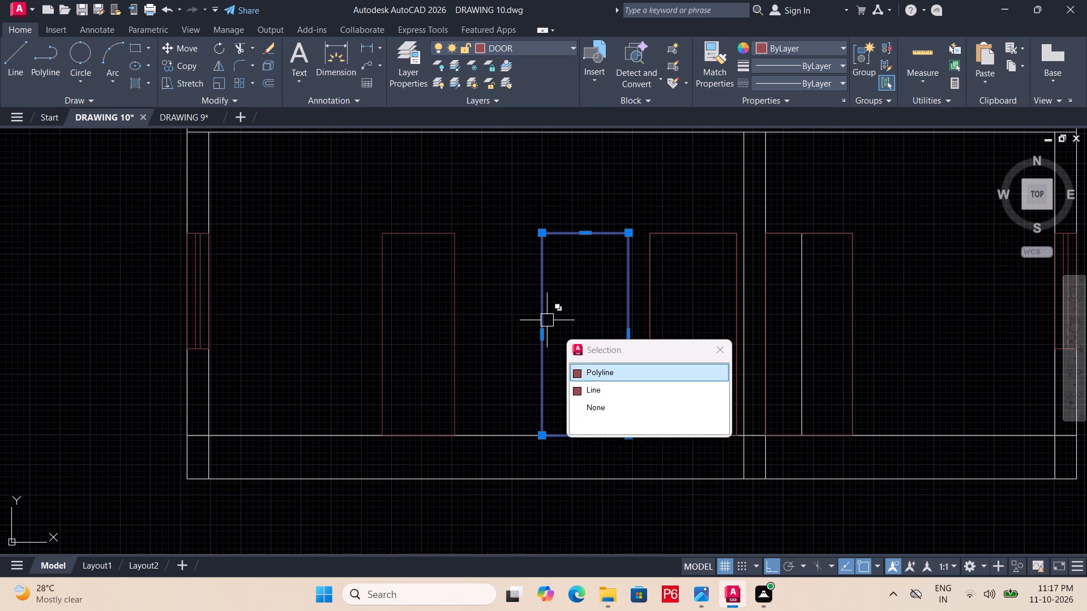
{"action": "left_click", "coordinate": [589, 385]}
{"action": "key", "text": "Delete"}
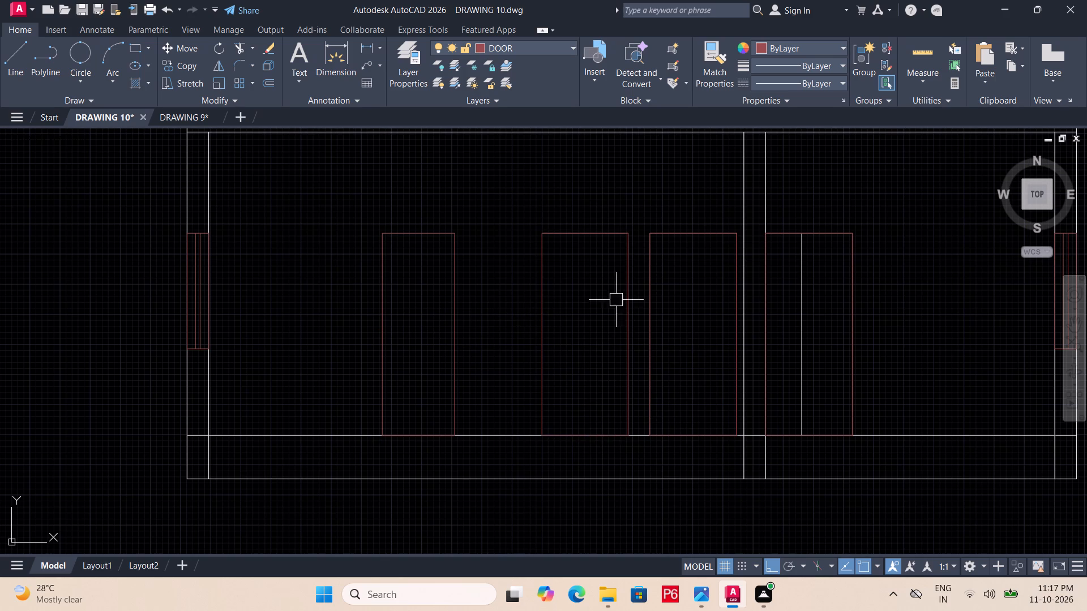
{"action": "left_click", "coordinate": [606, 237]}
{"action": "left_click", "coordinate": [652, 304]}
{"action": "key", "text": "Delete"}
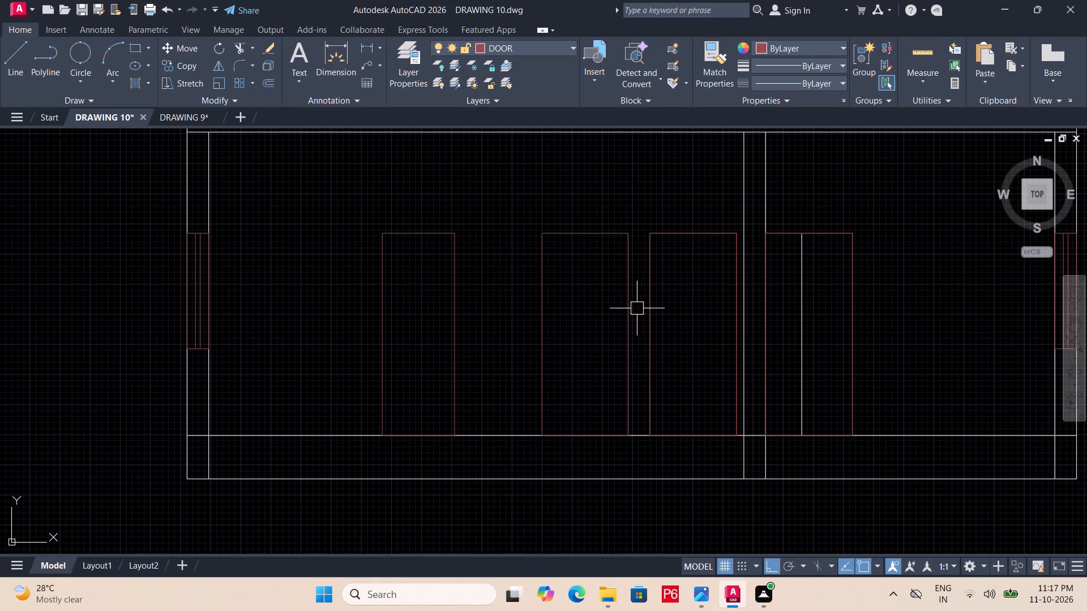
{"action": "left_click", "coordinate": [630, 314]}
{"action": "left_click", "coordinate": [679, 385]}
{"action": "key", "text": "Delete"}
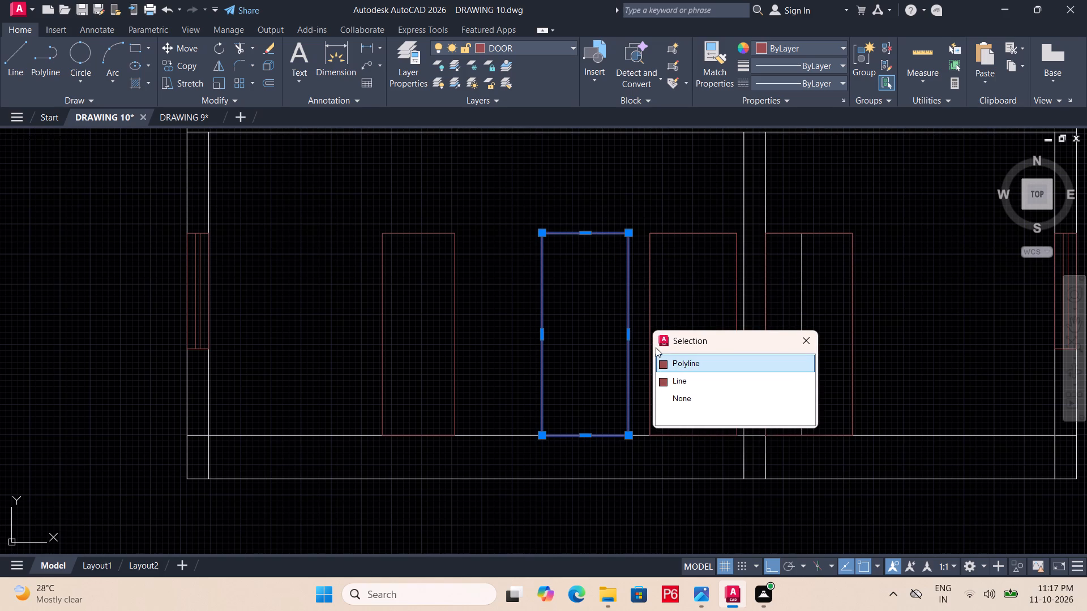
{"action": "left_click", "coordinate": [670, 380]}
{"action": "left_click", "coordinate": [665, 375]}
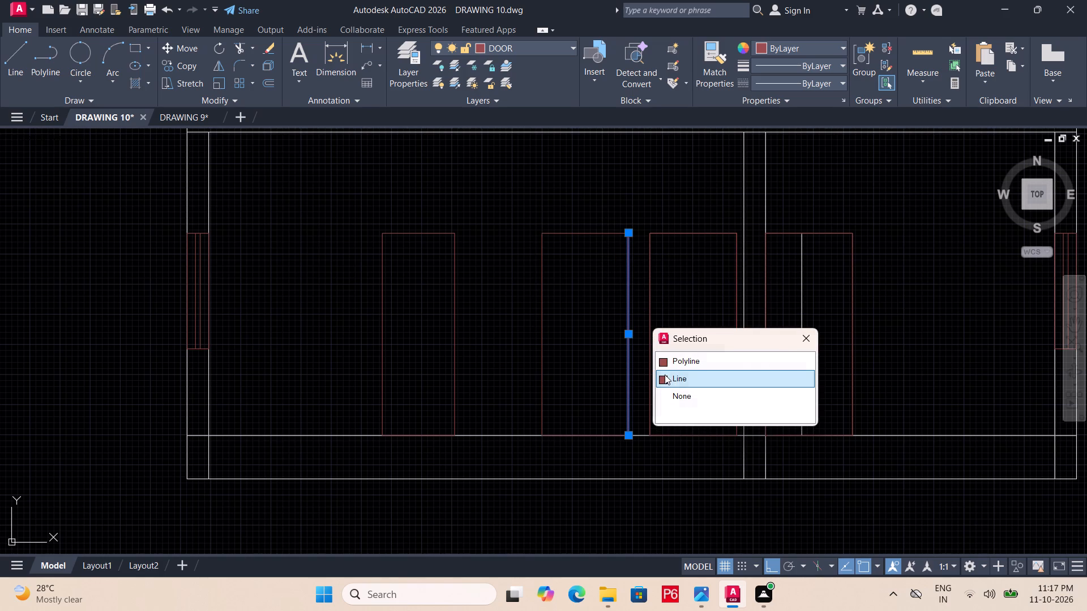
{"action": "key", "text": "Delete"}
Delete the old left, top and right lines beneath the third door's rectangle, leaving the polyline in place.
{"action": "left_click", "coordinate": [651, 350]}
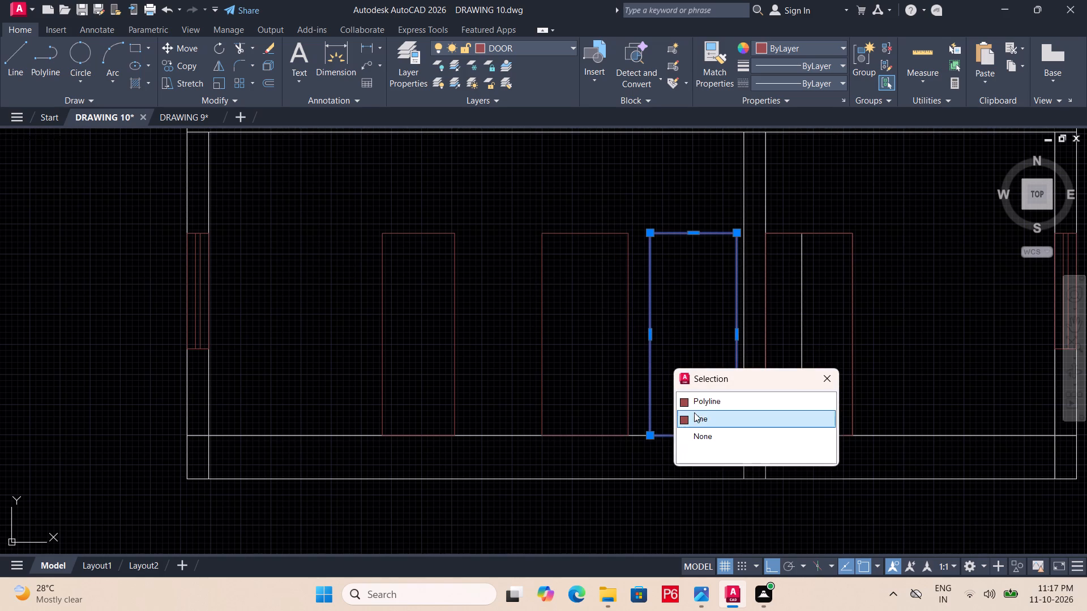
{"action": "left_click", "coordinate": [695, 416]}
{"action": "key", "text": "Delete"}
{"action": "left_click", "coordinate": [694, 420]}
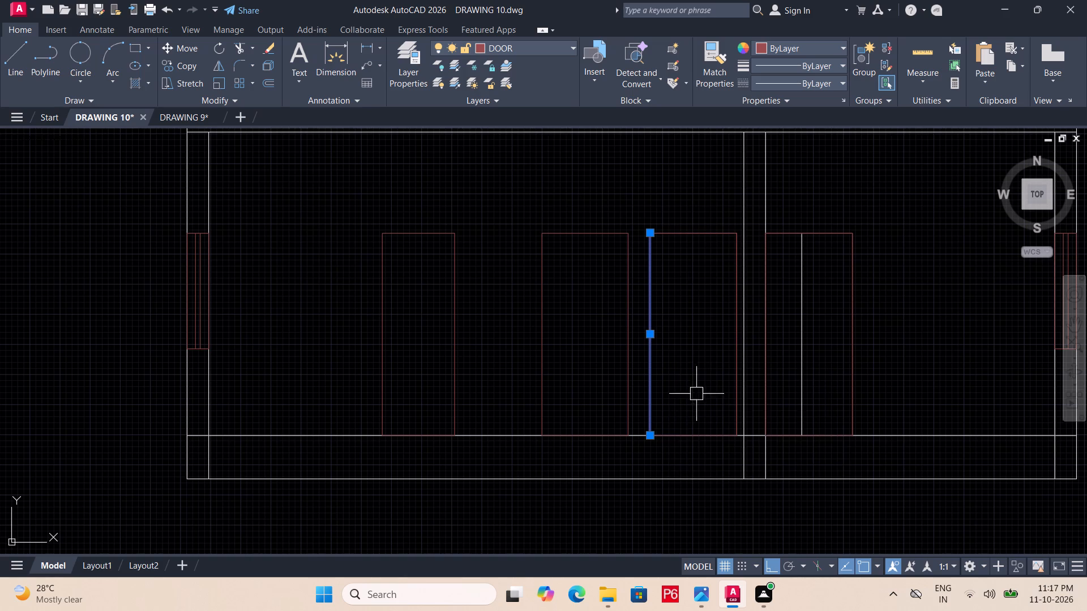
{"action": "key", "text": "Delete"}
{"action": "left_click", "coordinate": [704, 238]}
{"action": "left_click", "coordinate": [755, 307]}
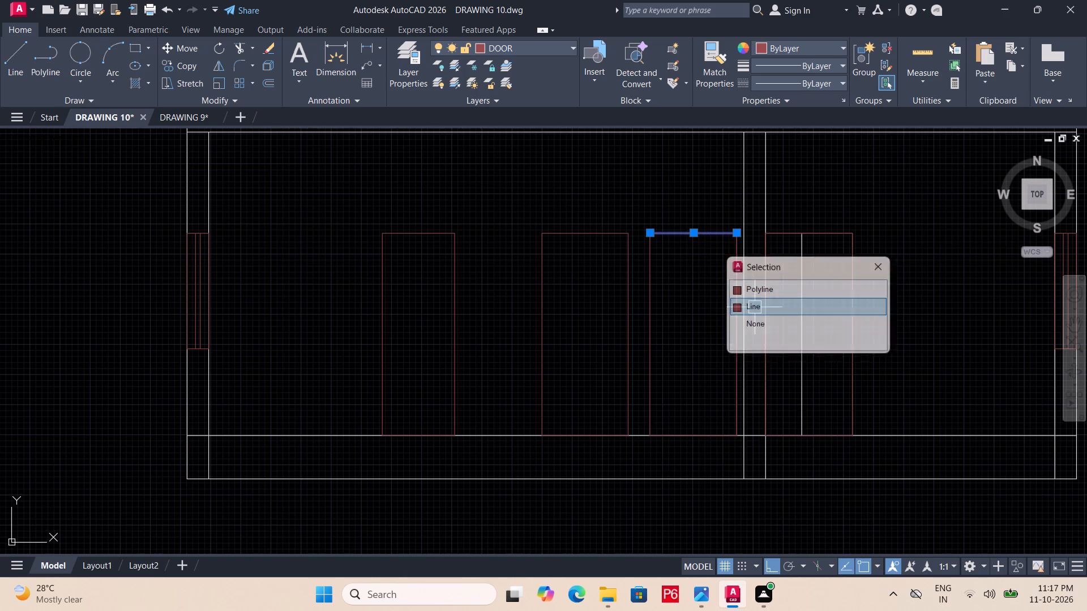
{"action": "key", "text": "Delete"}
{"action": "left_click", "coordinate": [737, 324]}
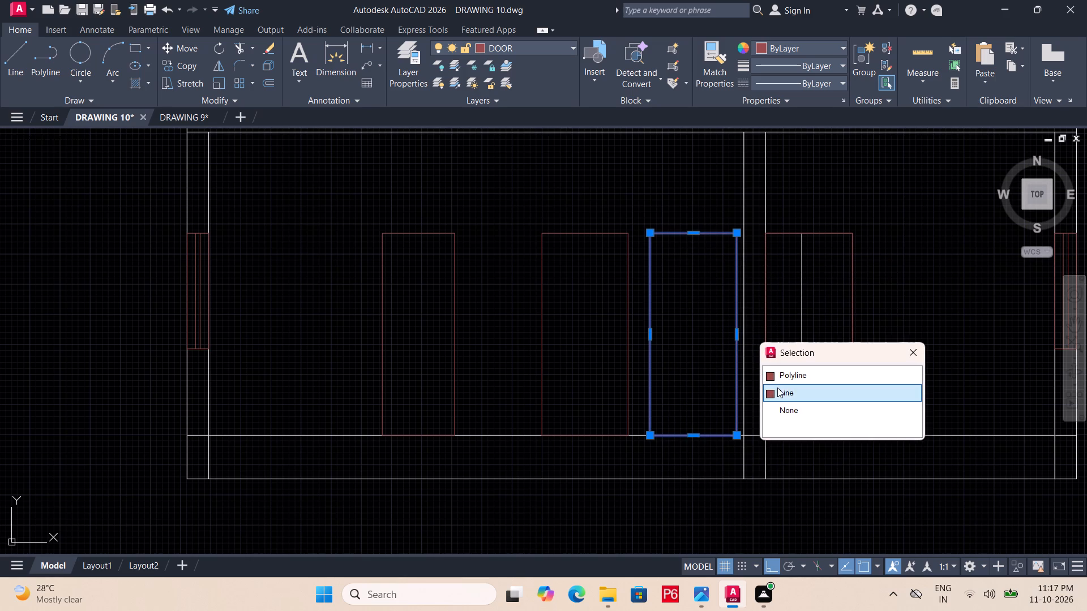
{"action": "left_click", "coordinate": [778, 388]}
{"action": "key", "text": "Delete"}
Delete the old red left, top and right lines beneath the fourth door's rectangle, keeping the polyline and wall line, and save the drawing.
{"action": "left_click", "coordinate": [765, 311]}
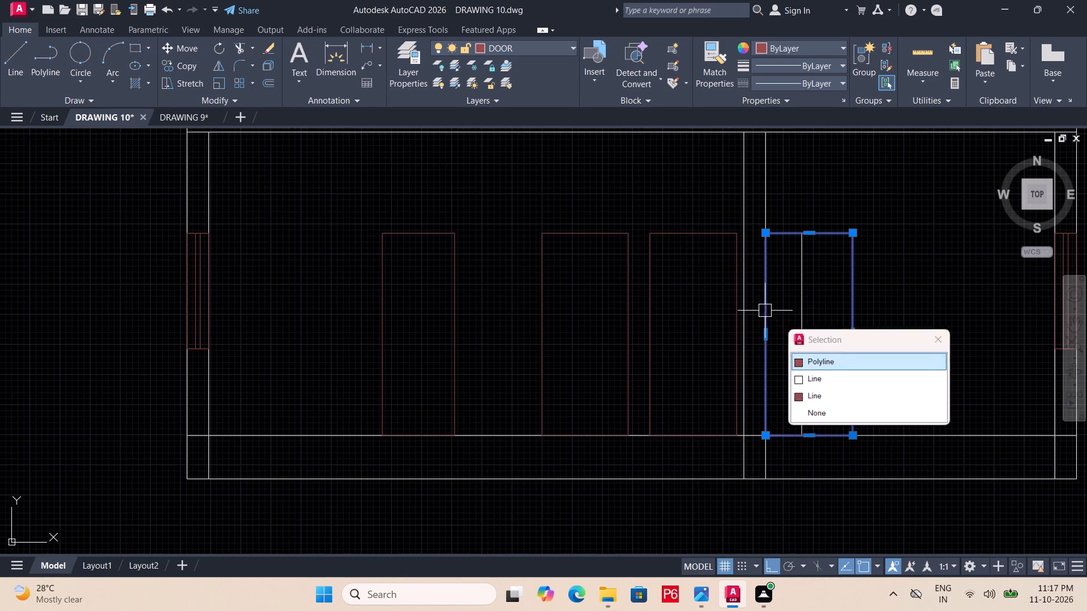
{"action": "left_click", "coordinate": [823, 392]}
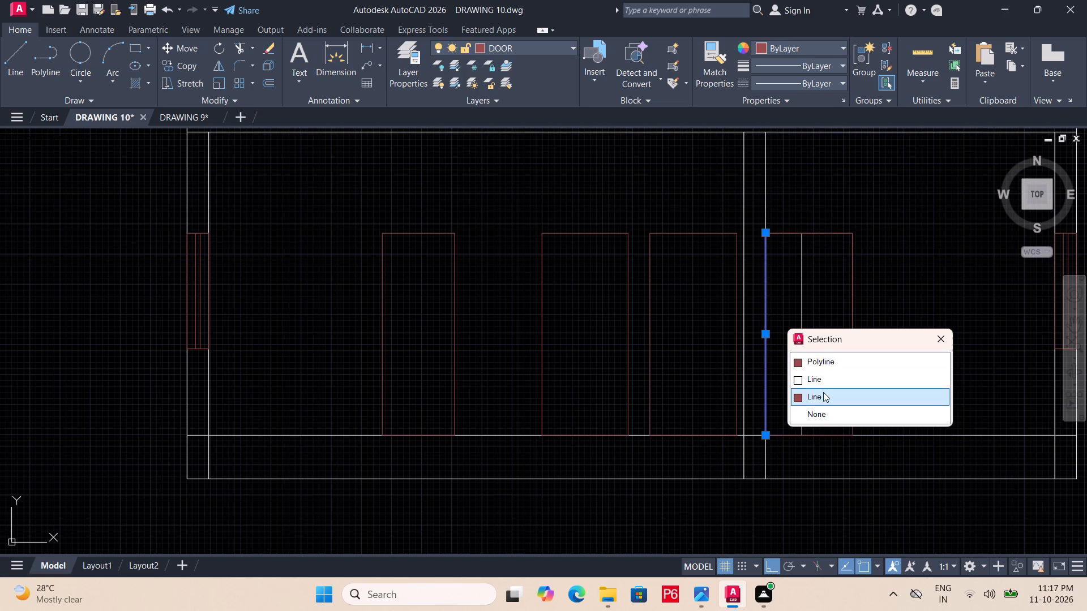
{"action": "key", "text": "Delete"}
{"action": "left_click", "coordinate": [785, 233]}
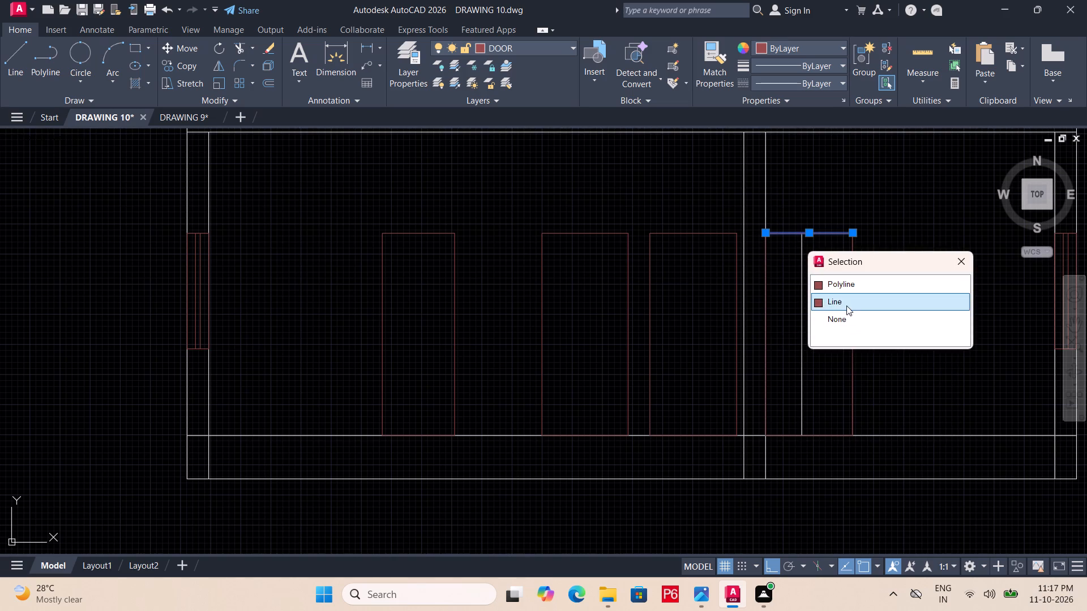
{"action": "left_click", "coordinate": [847, 304]}
{"action": "key", "text": "Delete"}
{"action": "left_click", "coordinate": [854, 316]}
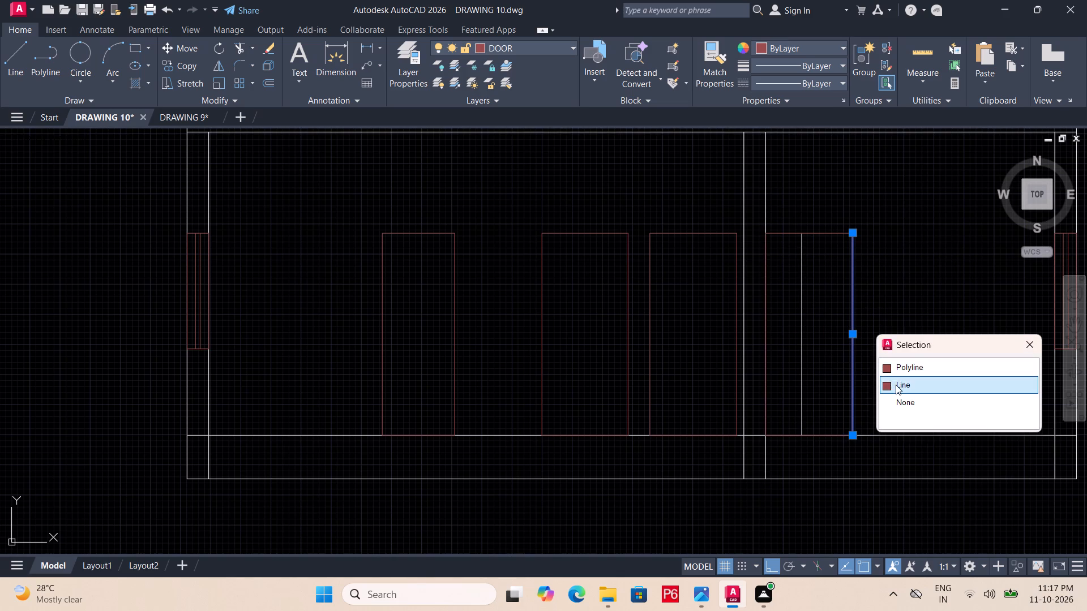
{"action": "left_click", "coordinate": [896, 385]}
{"action": "key", "text": "Delete"}
{"action": "scroll", "coordinate": [797, 333], "scroll_direction": "down", "scroll_amount": 1}
{"action": "middle_click", "coordinate": [797, 333]}
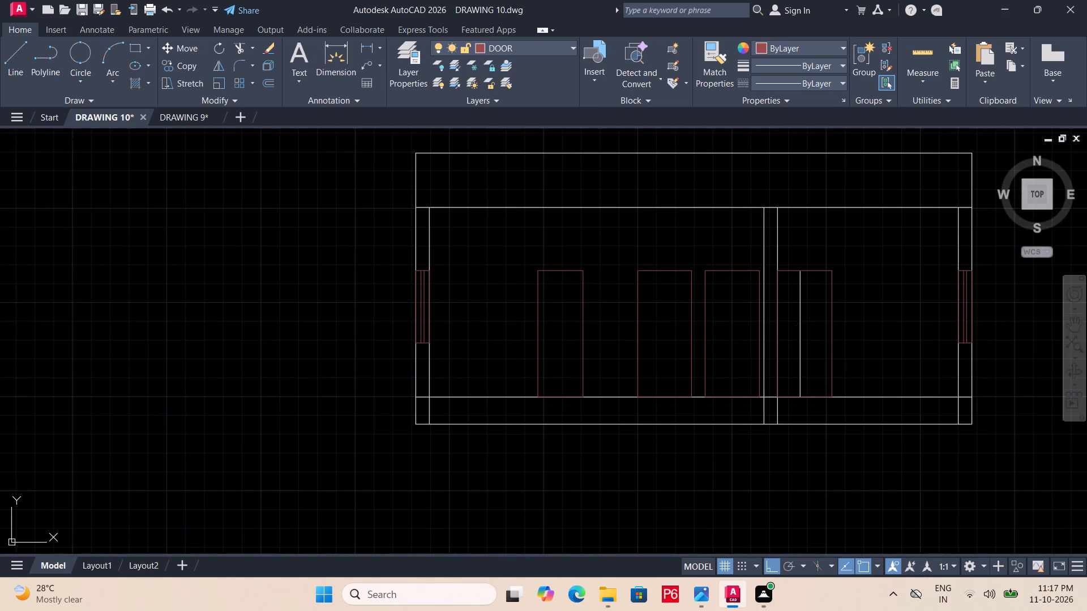
{"action": "key", "text": "ctrl+s"}
{"action": "key", "text": "ctrl+s"}
{"action": "key", "text": "ctrl+s"}
{"action": "key", "text": "ctrl+s"}
Trim the floor line where it crosses the outer left, internal and outer right walls, and save the drawing.
{"action": "middle_click_drag", "start_coordinate": [717, 311], "coordinate": [712, 314]}
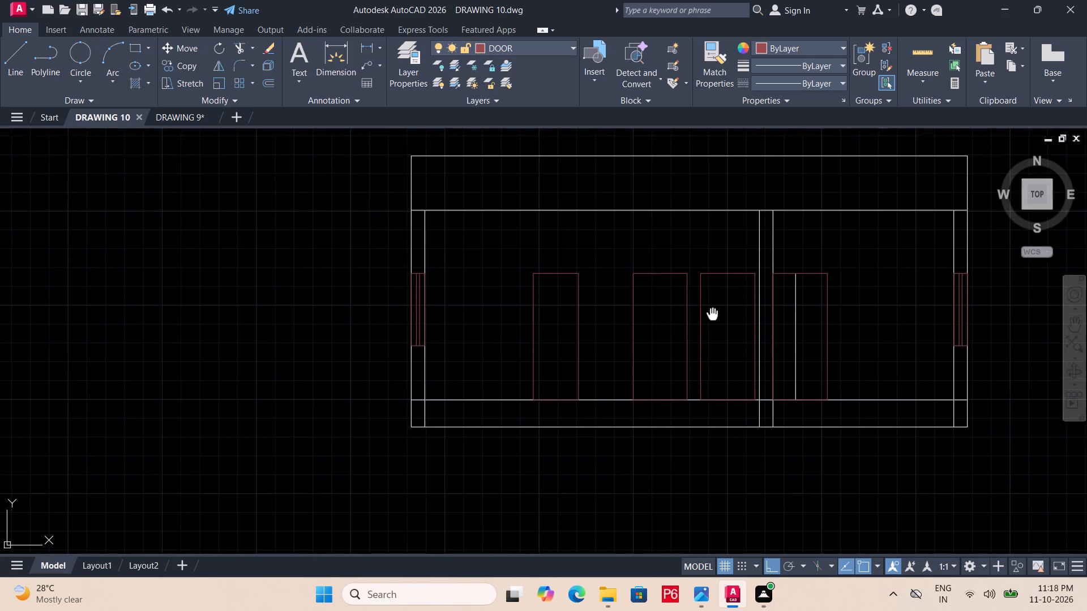
{"action": "middle_click_drag", "start_coordinate": [712, 314], "coordinate": [709, 278]}
{"action": "middle_click_drag", "start_coordinate": [581, 192], "coordinate": [453, 258]}
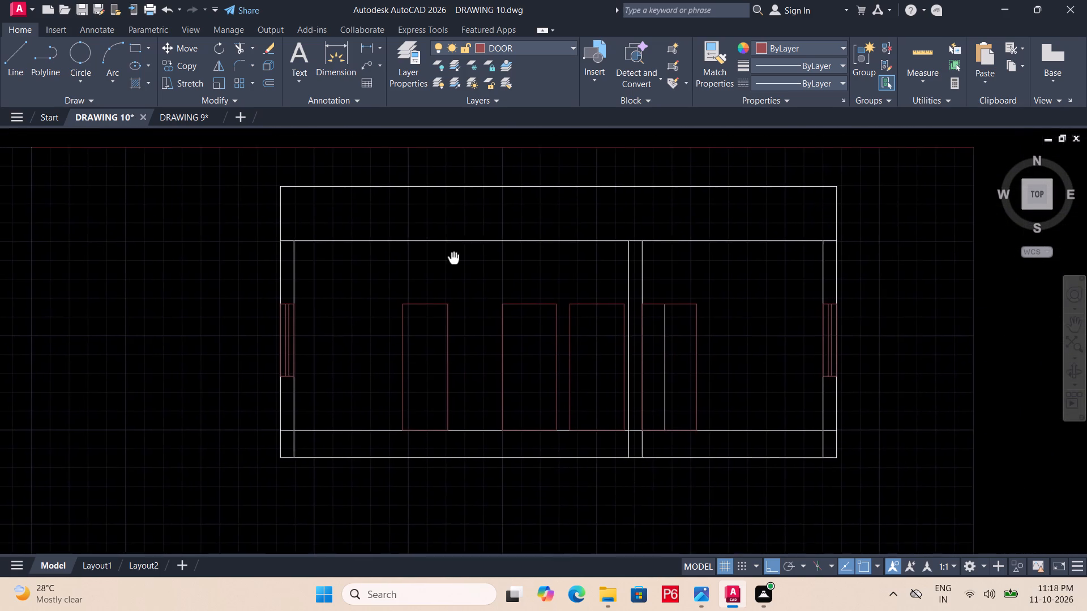
{"action": "middle_click_drag", "start_coordinate": [453, 258], "coordinate": [448, 263]}
{"action": "middle_click_drag", "start_coordinate": [447, 281], "coordinate": [431, 305]}
{"action": "scroll", "coordinate": [623, 497], "scroll_direction": "up", "scroll_amount": 1}
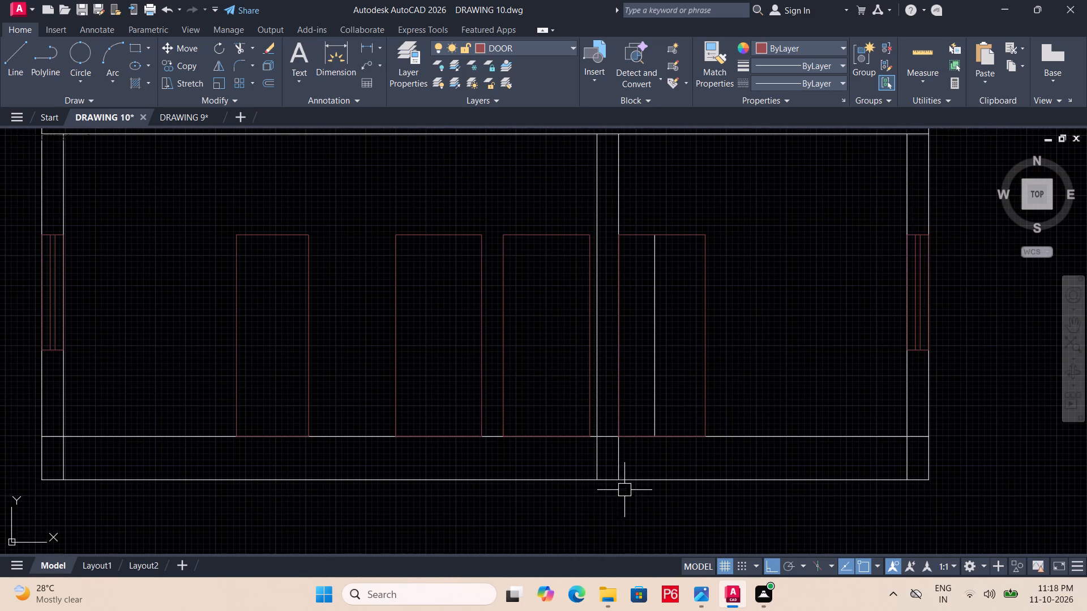
{"action": "middle_click_drag", "start_coordinate": [624, 481], "coordinate": [681, 461]}
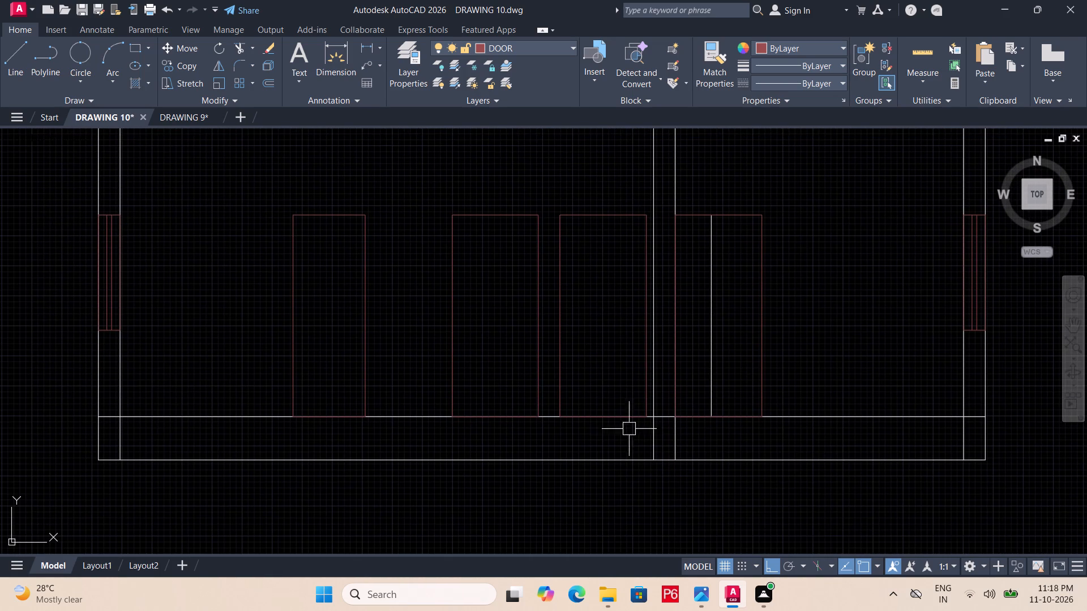
{"action": "middle_click_drag", "start_coordinate": [539, 336], "coordinate": [559, 385]}
{"action": "middle_click_drag", "start_coordinate": [381, 424], "coordinate": [487, 369]}
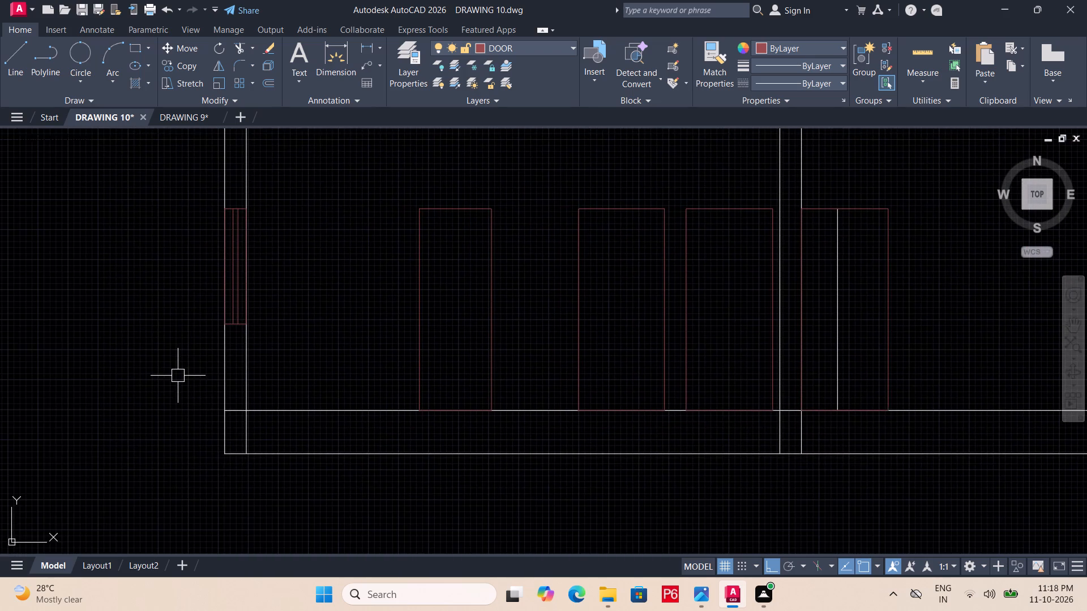
{"action": "scroll", "coordinate": [234, 408], "scroll_direction": "up", "scroll_amount": 2}
{"action": "type", "text": "TR"}
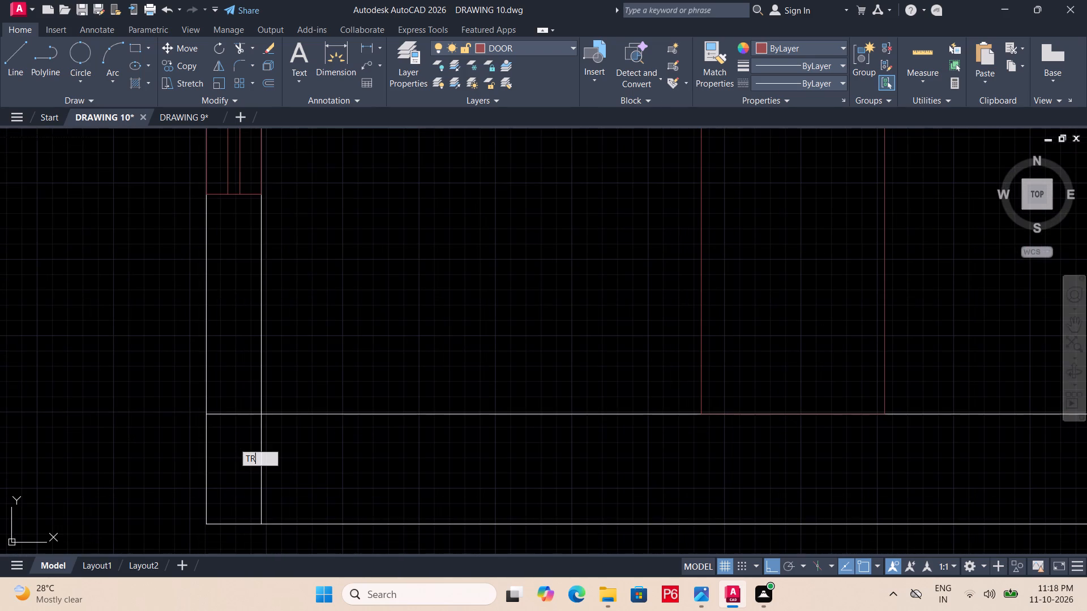
{"action": "key", "text": "space"}
{"action": "key", "text": "space"}
{"action": "left_click", "coordinate": [227, 414]}
{"action": "scroll", "coordinate": [366, 431], "scroll_direction": "down", "scroll_amount": 1}
{"action": "middle_click_drag", "start_coordinate": [273, 431], "coordinate": [121, 429]}
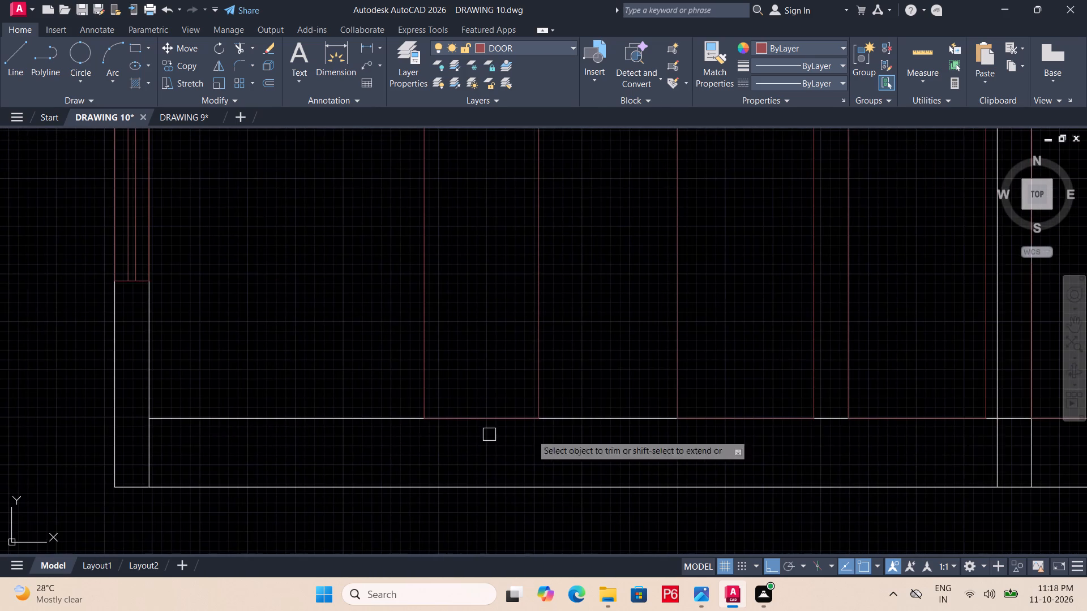
{"action": "middle_click_drag", "start_coordinate": [857, 423], "coordinate": [459, 437]}
{"action": "scroll", "coordinate": [628, 444], "scroll_direction": "up", "scroll_amount": 1}
{"action": "left_click", "coordinate": [618, 424]}
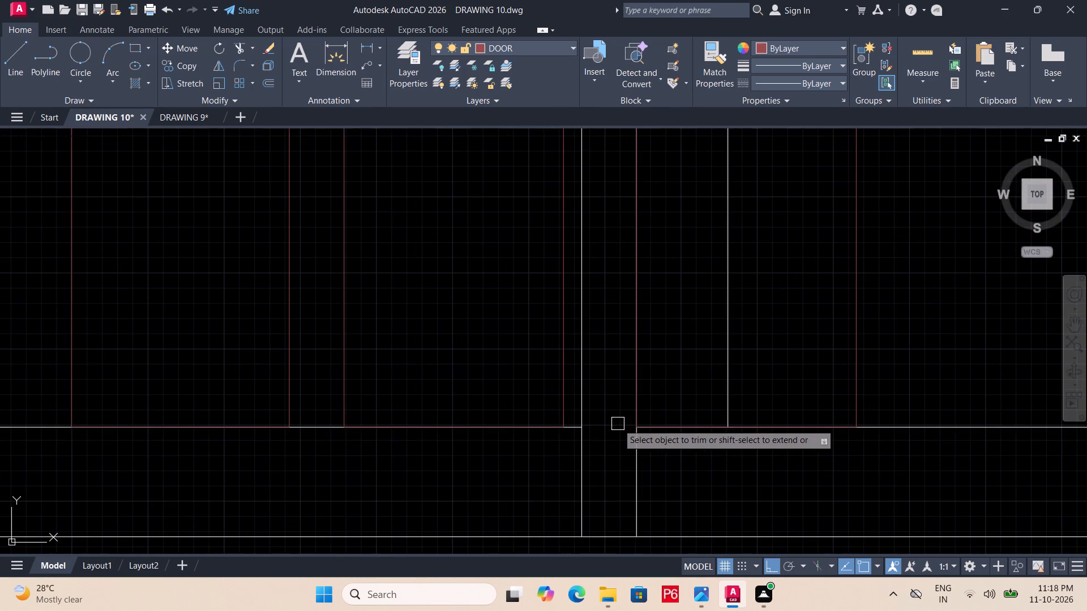
{"action": "middle_click_drag", "start_coordinate": [726, 429], "coordinate": [396, 428]}
{"action": "middle_click_drag", "start_coordinate": [988, 391], "coordinate": [511, 403]}
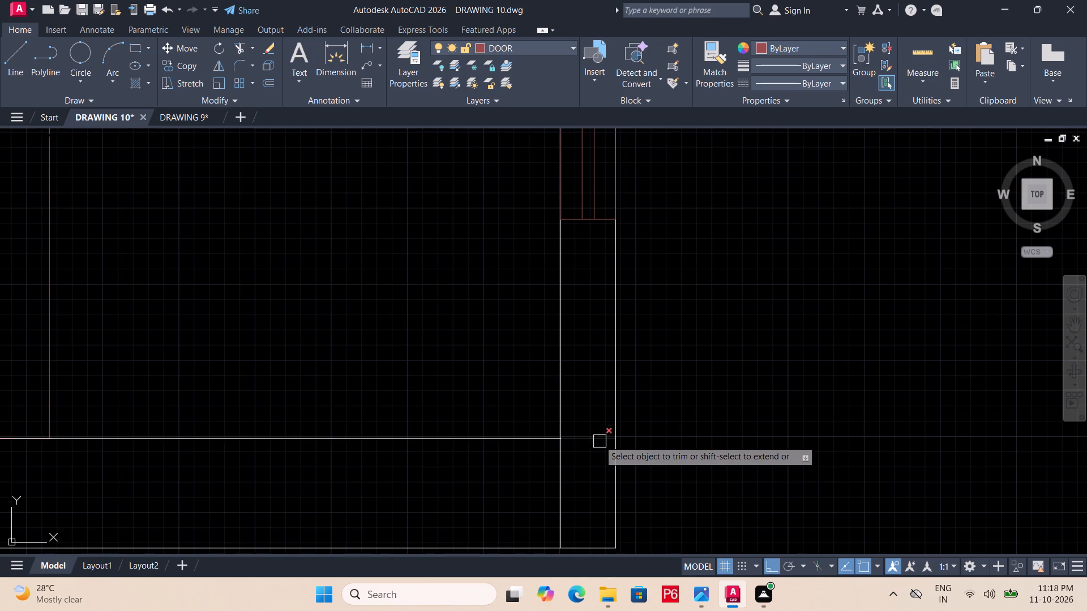
{"action": "left_click", "coordinate": [599, 436]}
{"action": "scroll", "coordinate": [675, 418], "scroll_direction": "down", "scroll_amount": 2}
{"action": "middle_click_drag", "start_coordinate": [678, 418], "coordinate": [798, 423]}
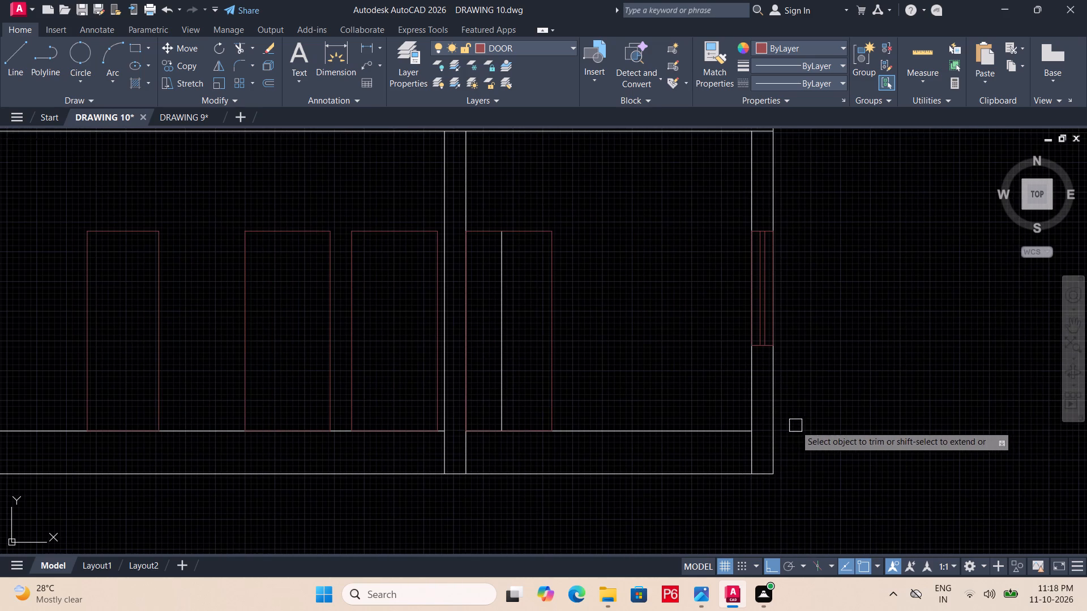
{"action": "key", "text": "ctrl+s"}
{"action": "key", "text": "ctrl+s"}
{"action": "key", "text": "ctrl+s"}
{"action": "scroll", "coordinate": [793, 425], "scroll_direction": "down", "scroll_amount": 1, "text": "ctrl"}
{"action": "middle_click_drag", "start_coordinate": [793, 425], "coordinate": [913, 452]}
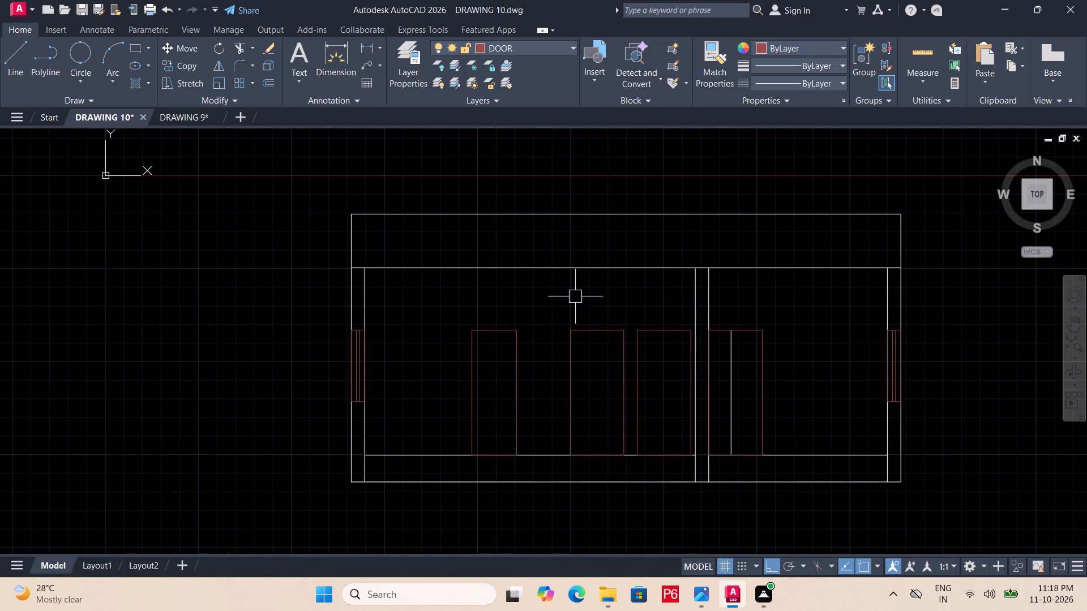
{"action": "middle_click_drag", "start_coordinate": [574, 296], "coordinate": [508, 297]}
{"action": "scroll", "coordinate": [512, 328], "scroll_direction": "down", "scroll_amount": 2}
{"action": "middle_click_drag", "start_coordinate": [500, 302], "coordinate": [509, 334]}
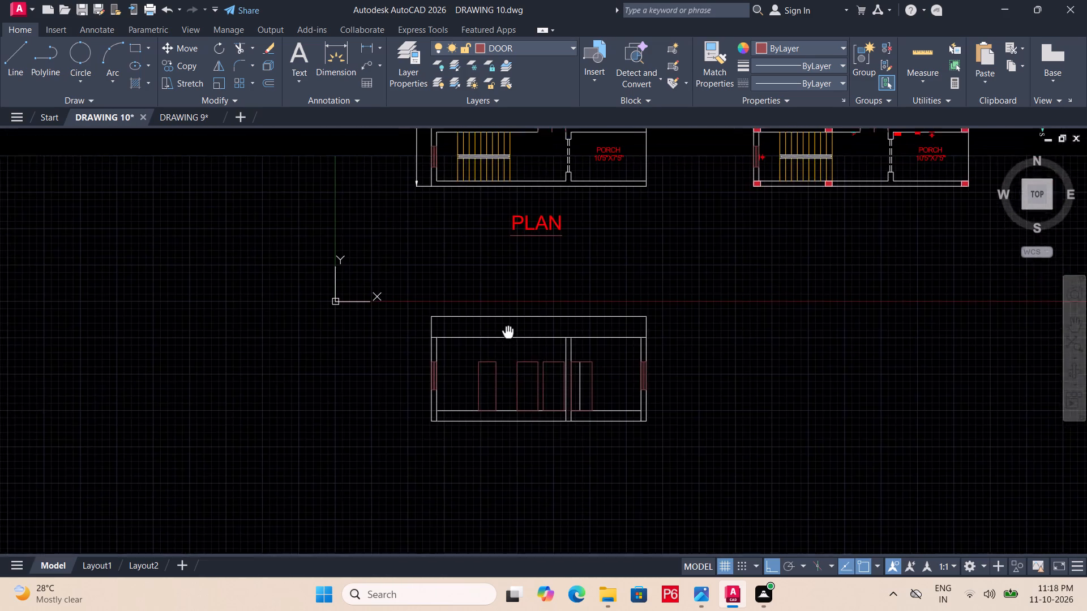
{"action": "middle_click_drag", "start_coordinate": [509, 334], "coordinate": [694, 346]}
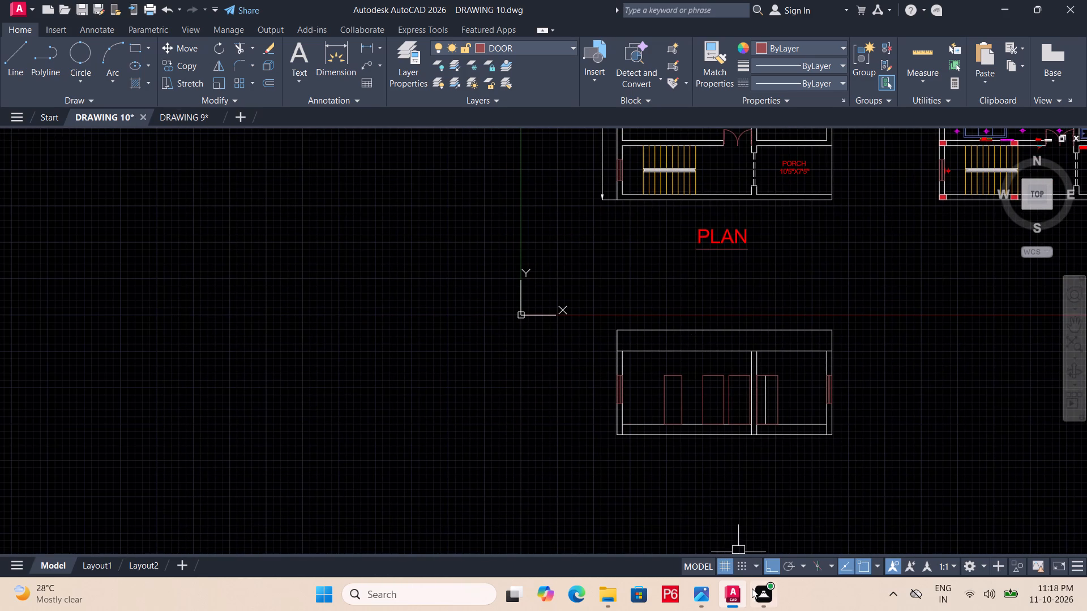
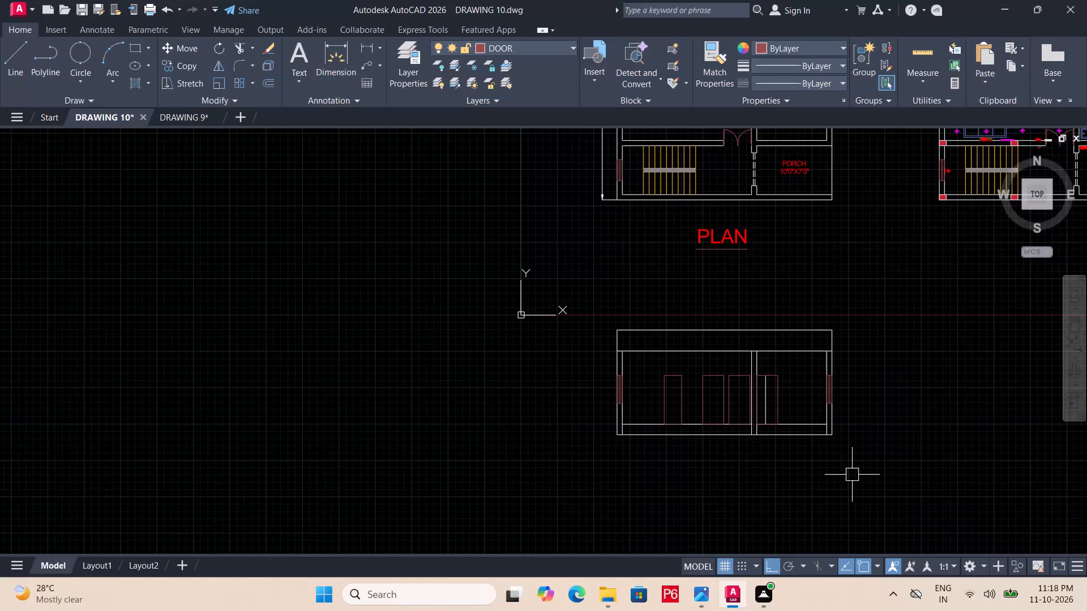
Save the drawing.
{"action": "scroll", "coordinate": [840, 488], "scroll_direction": "up", "scroll_amount": 2}
{"action": "middle_click_drag", "start_coordinate": [840, 488], "coordinate": [840, 487]}
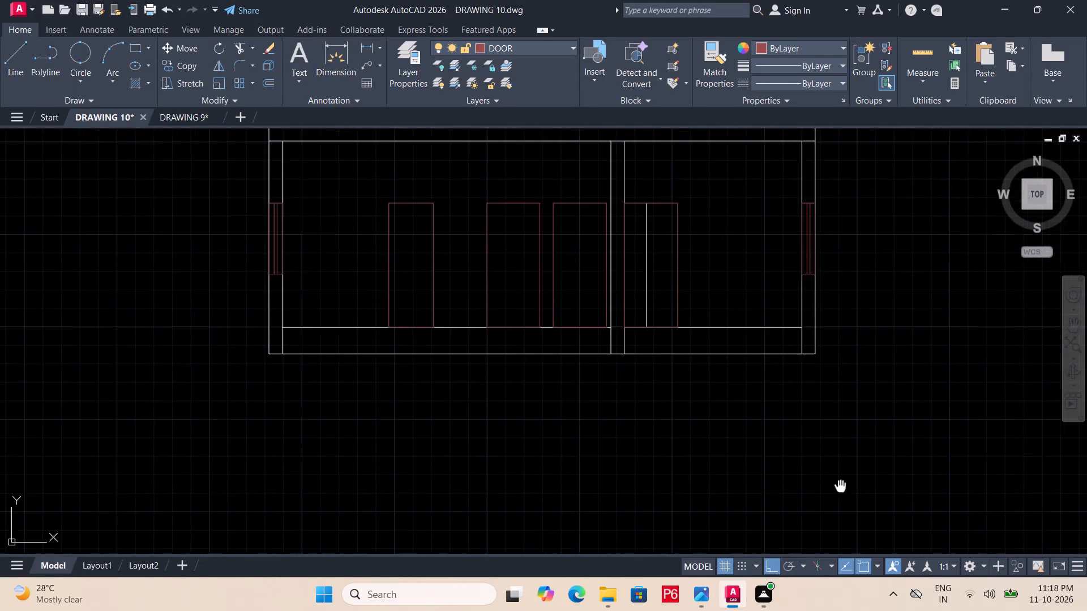
{"action": "middle_click_drag", "start_coordinate": [840, 487], "coordinate": [823, 432]}
{"action": "scroll", "coordinate": [826, 438], "scroll_direction": "up", "scroll_amount": 1, "text": "ctrl"}
{"action": "key", "text": "ctrl+s"}
{"action": "key", "text": "ctrl+s"}
{"action": "key", "text": "ctrl+s"}
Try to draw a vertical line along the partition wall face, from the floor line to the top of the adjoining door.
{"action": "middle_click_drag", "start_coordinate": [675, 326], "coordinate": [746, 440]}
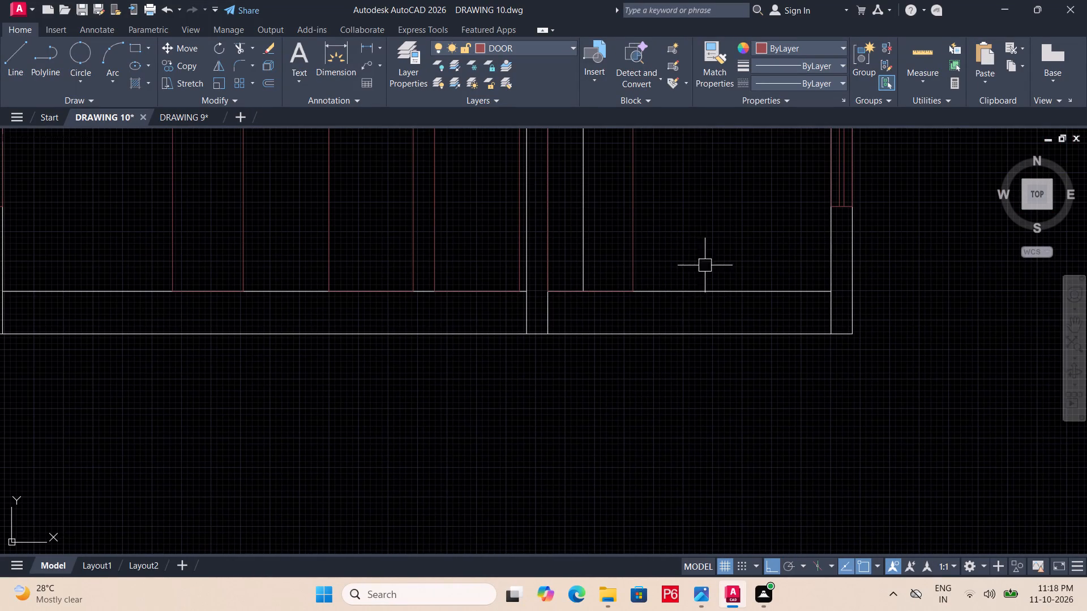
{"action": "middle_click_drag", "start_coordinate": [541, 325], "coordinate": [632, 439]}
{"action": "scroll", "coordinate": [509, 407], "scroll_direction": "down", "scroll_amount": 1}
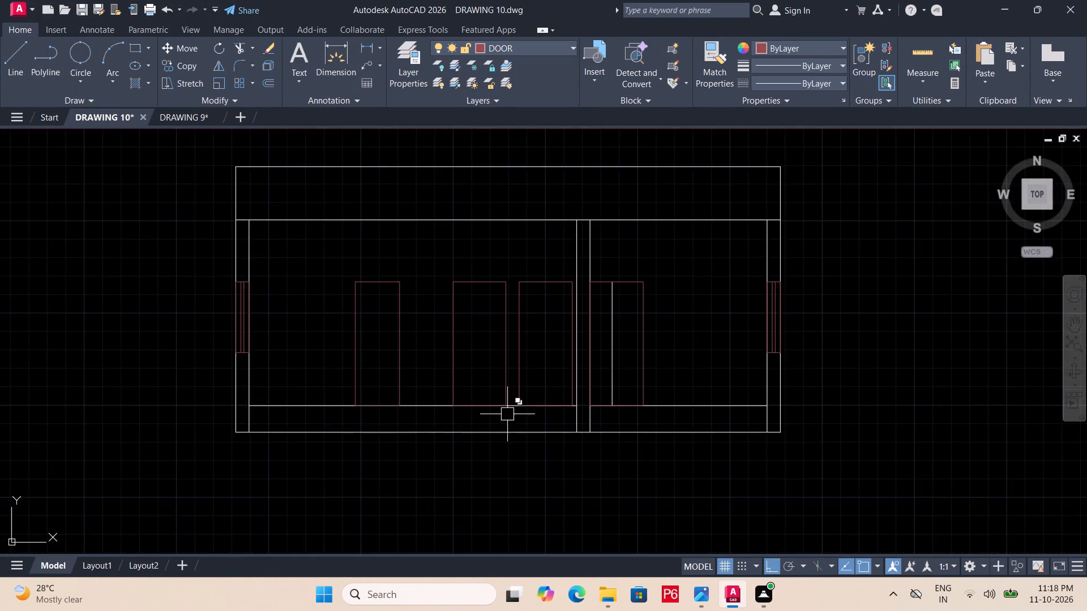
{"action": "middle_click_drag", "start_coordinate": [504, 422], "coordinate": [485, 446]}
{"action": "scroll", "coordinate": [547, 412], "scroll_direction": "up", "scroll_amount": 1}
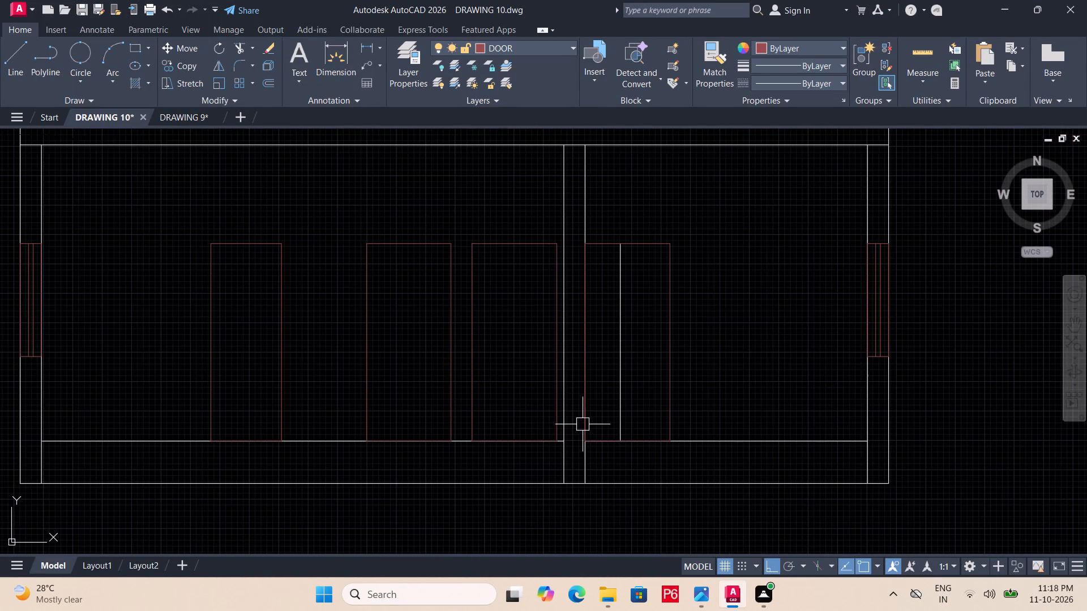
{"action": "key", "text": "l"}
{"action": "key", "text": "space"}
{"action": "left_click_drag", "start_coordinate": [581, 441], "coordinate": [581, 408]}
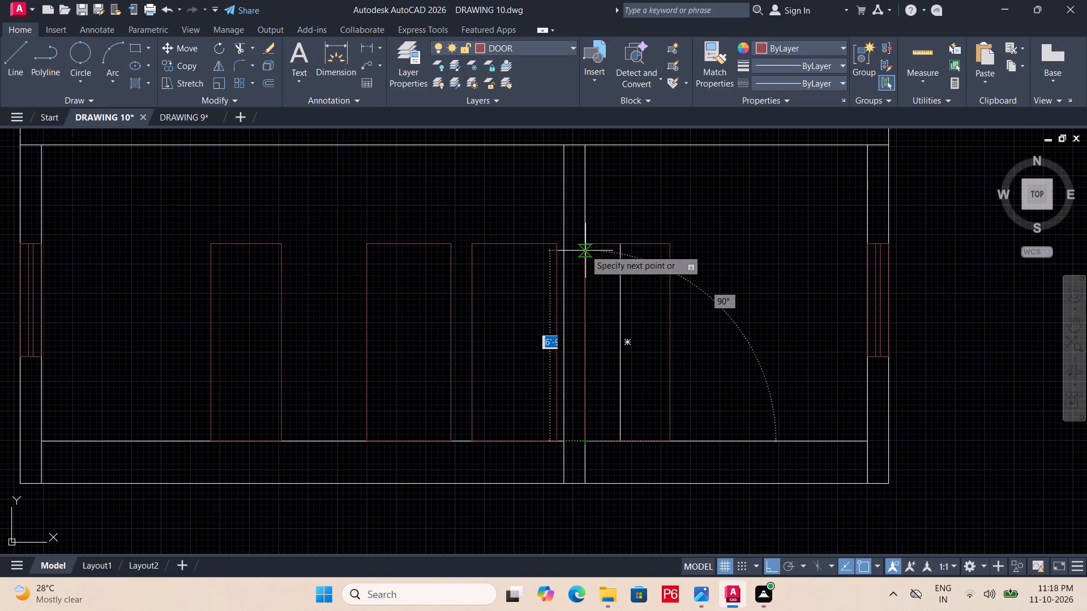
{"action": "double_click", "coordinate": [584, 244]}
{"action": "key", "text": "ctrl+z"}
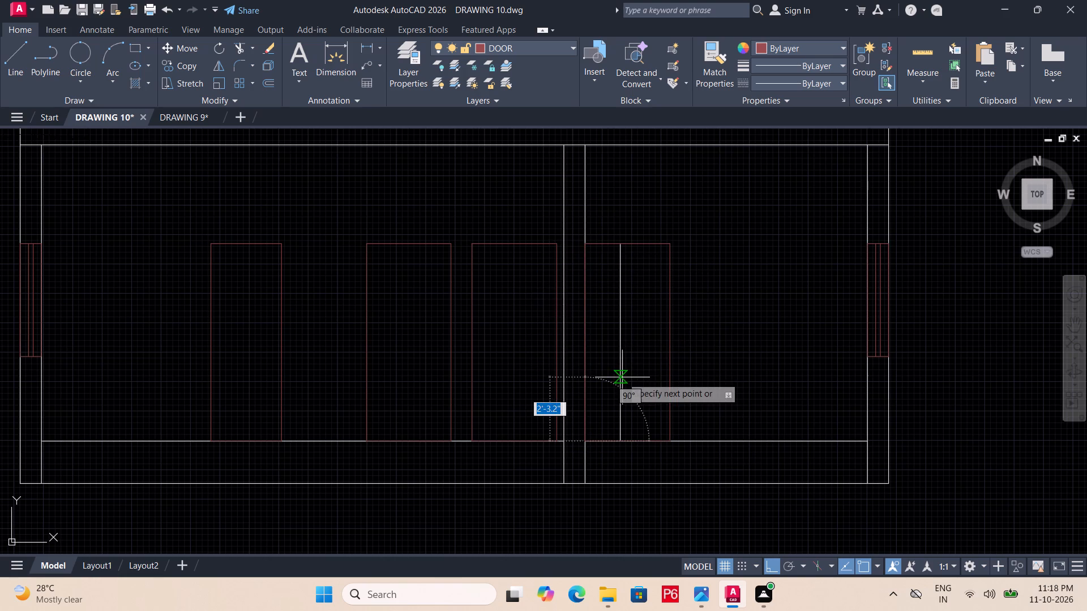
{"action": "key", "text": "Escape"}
Make layer 0 the current layer.
{"action": "left_click", "coordinate": [530, 50]}
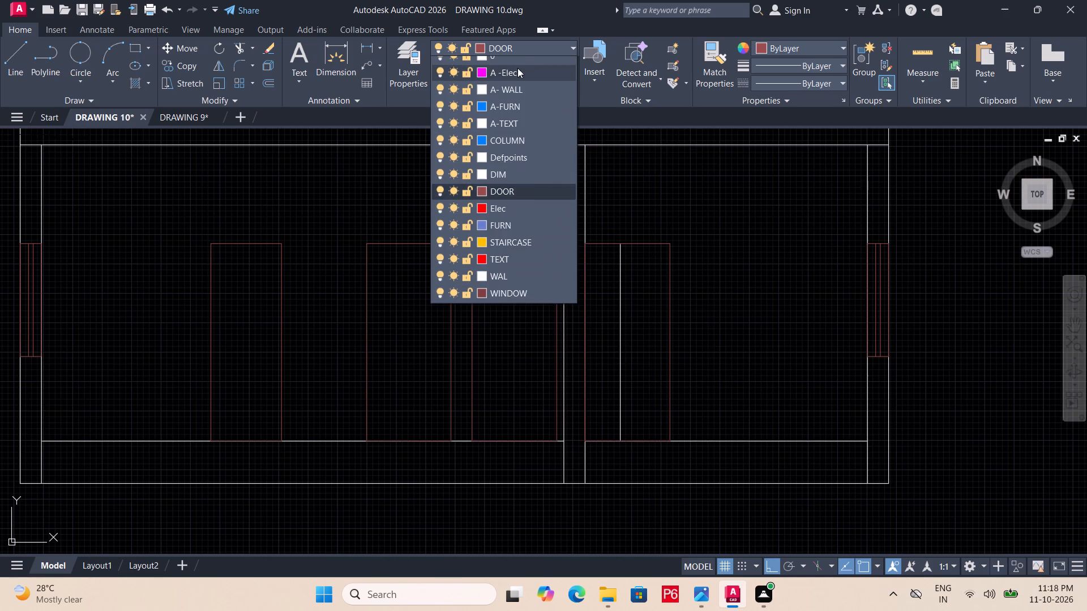
{"action": "left_click", "coordinate": [520, 59]}
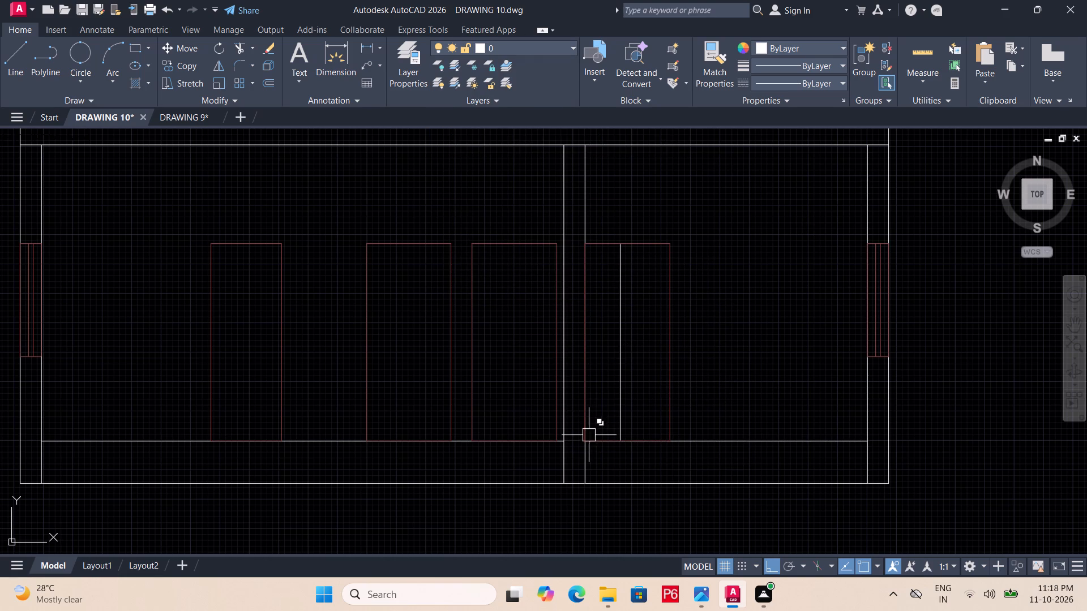
{"action": "key", "text": "Escape"}
Delete the partition wall's face line that overlaps the edge of the rightmost door.
{"action": "left_click", "coordinate": [585, 387]}
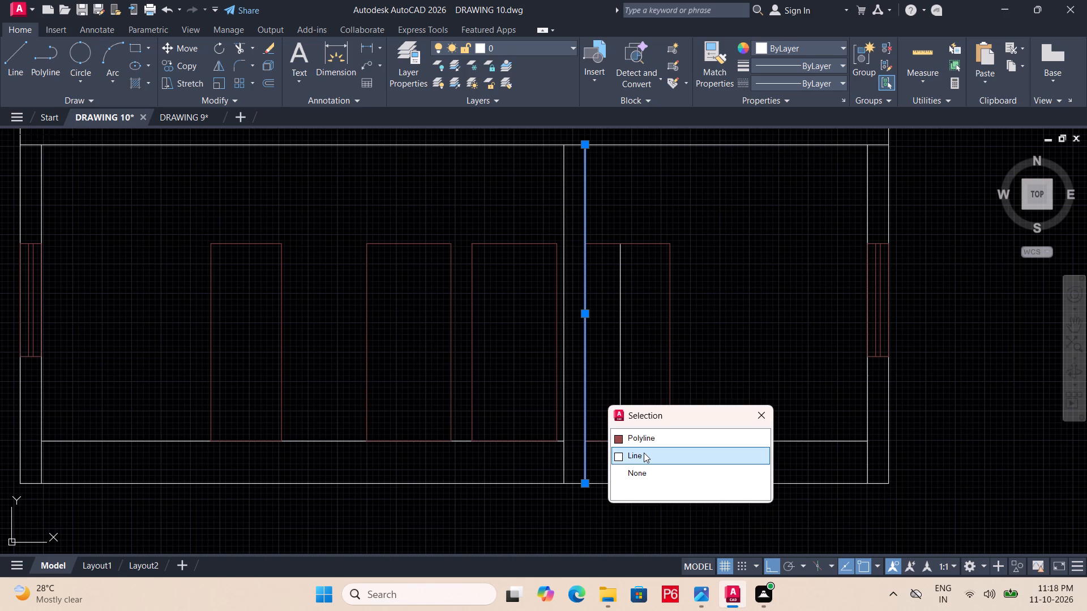
{"action": "left_click", "coordinate": [644, 453]}
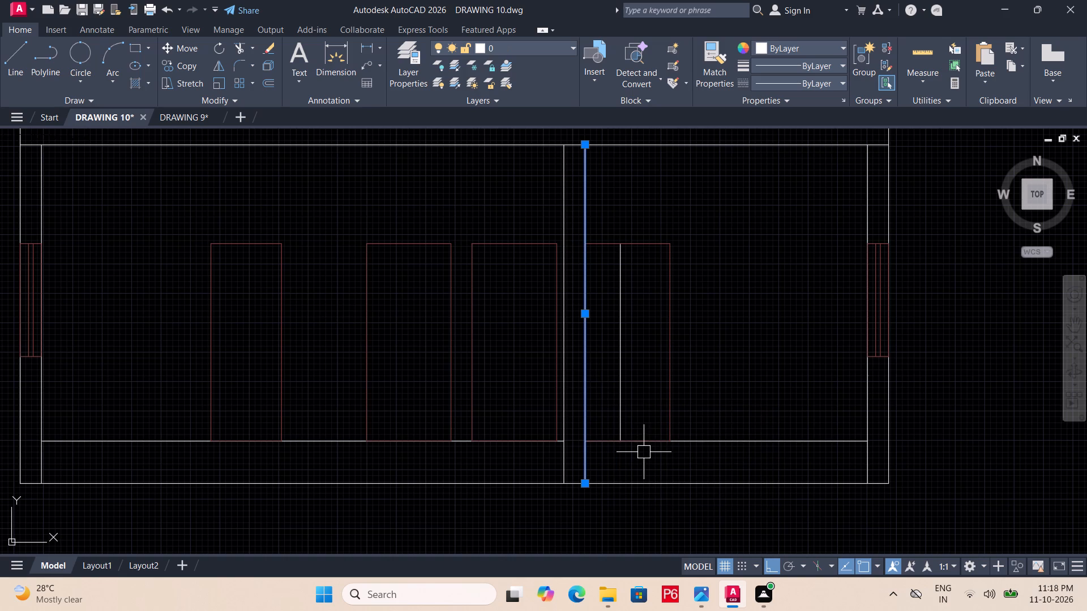
{"action": "key", "text": "Delete"}
Redraw the partition wall's face line along the rightmost door's edge, from just below the base line to the ceiling line, and save.
{"action": "type", "text": "L"}
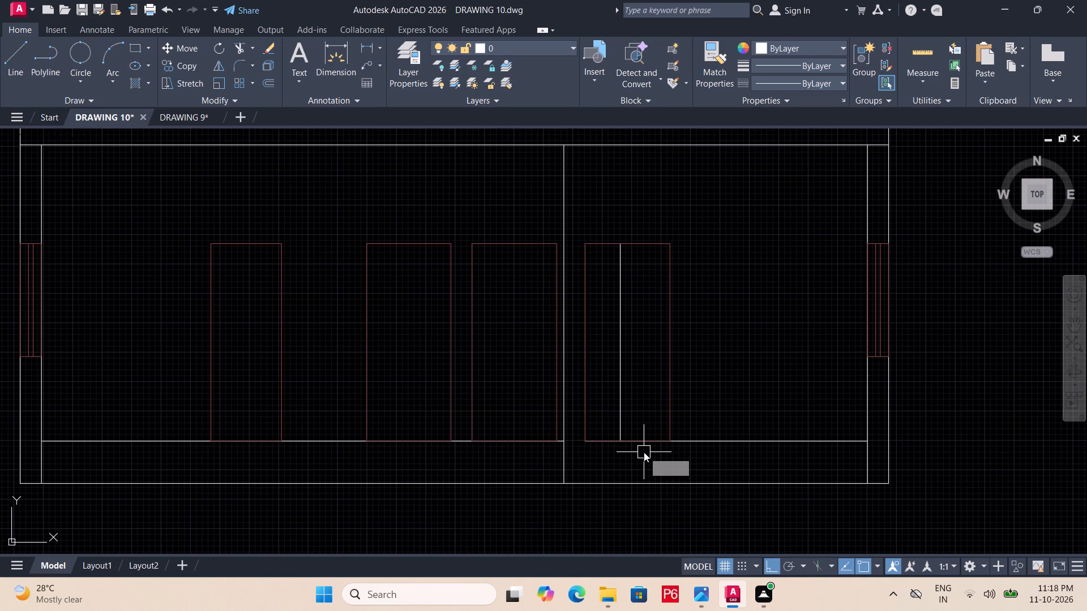
{"action": "key", "text": "space"}
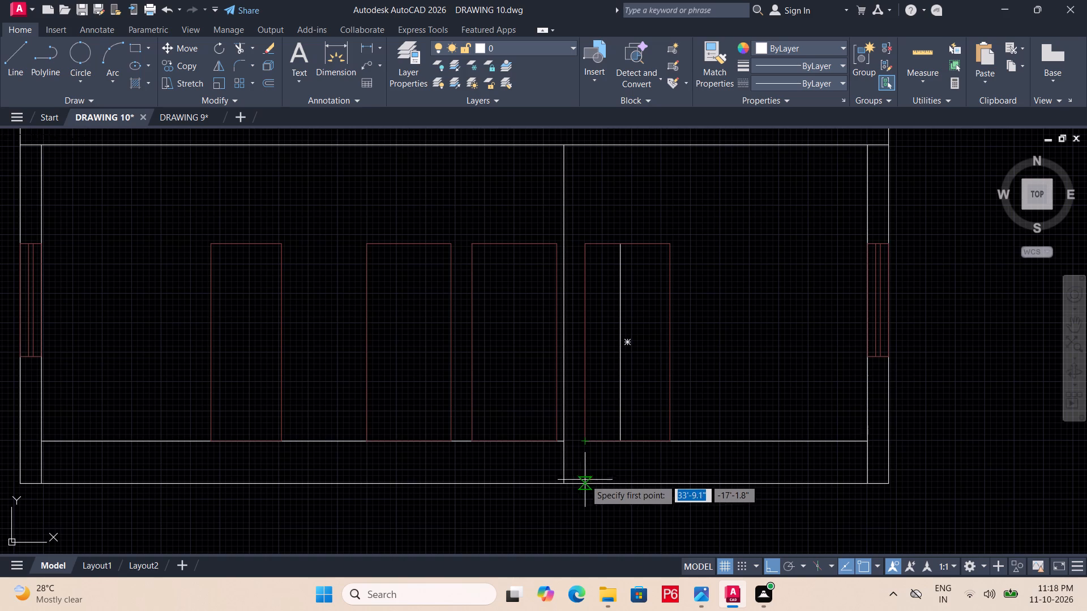
{"action": "scroll", "coordinate": [588, 475], "scroll_direction": "up", "scroll_amount": 2}
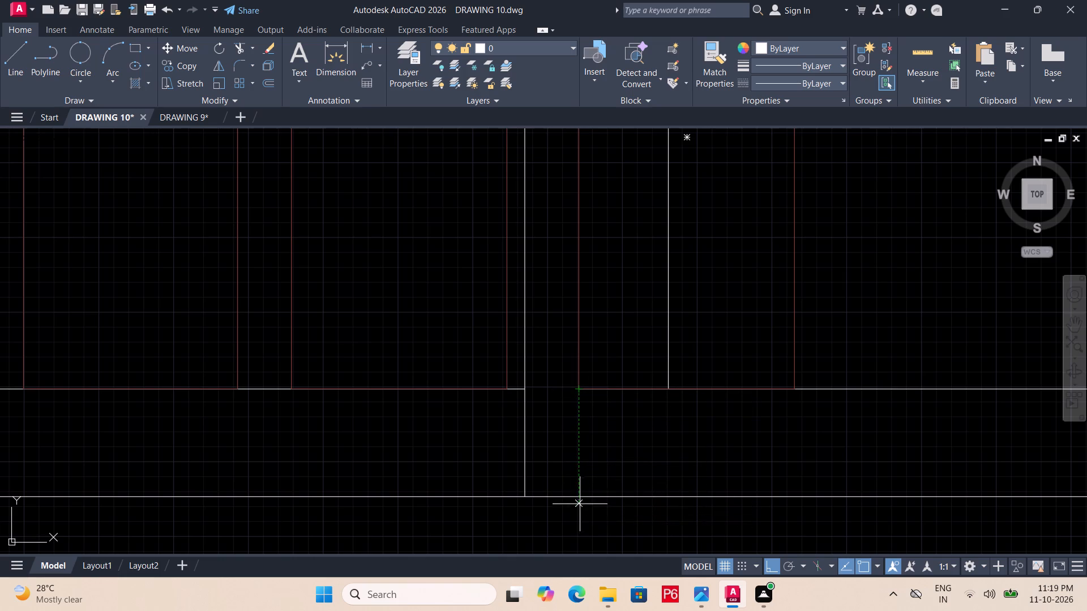
{"action": "left_click", "coordinate": [576, 523]}
{"action": "left_click_drag", "start_coordinate": [576, 523], "coordinate": [576, 506]}
{"action": "middle_click_drag", "start_coordinate": [578, 210], "coordinate": [562, 490]}
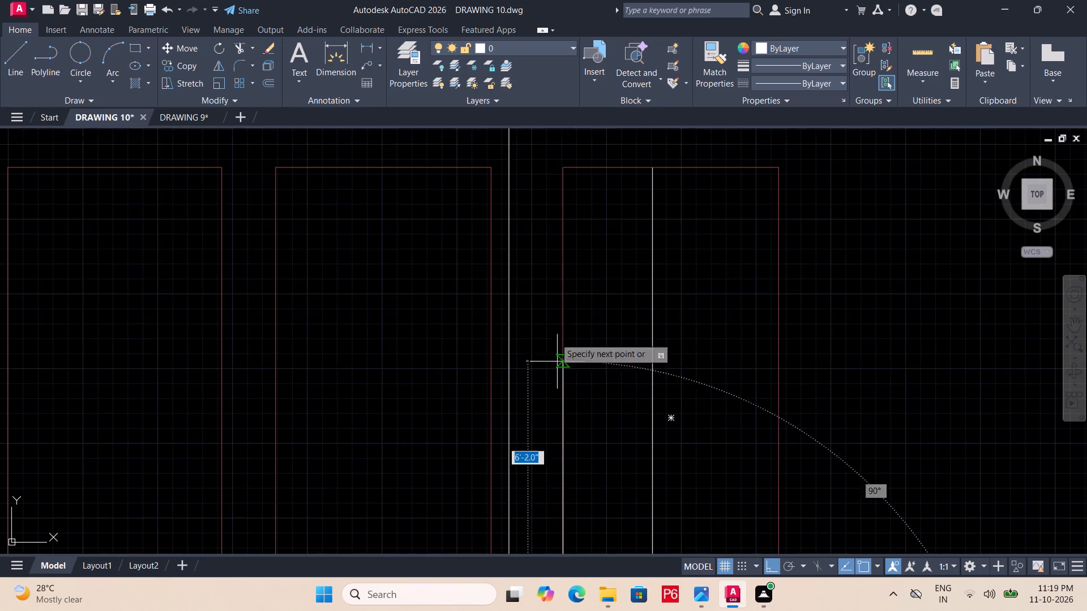
{"action": "scroll", "coordinate": [551, 256], "scroll_direction": "down", "scroll_amount": 1}
{"action": "middle_click_drag", "start_coordinate": [545, 326], "coordinate": [557, 444]}
{"action": "left_click", "coordinate": [572, 160]}
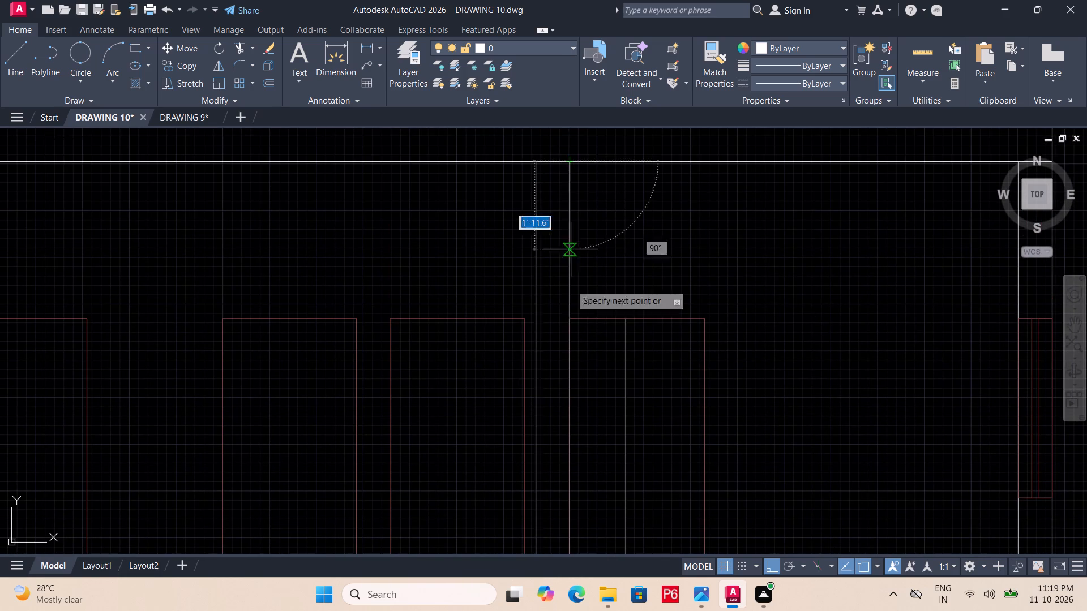
{"action": "middle_click_drag", "start_coordinate": [571, 333], "coordinate": [566, 210]}
{"action": "key", "text": "ctrl+s"}
{"action": "key", "text": "ctrl+s"}
{"action": "key", "text": "ctrl+s"}
Trim the new wall line's overhang below the section's base line and save the drawing.
{"action": "middle_click_drag", "start_coordinate": [572, 429], "coordinate": [568, 255]}
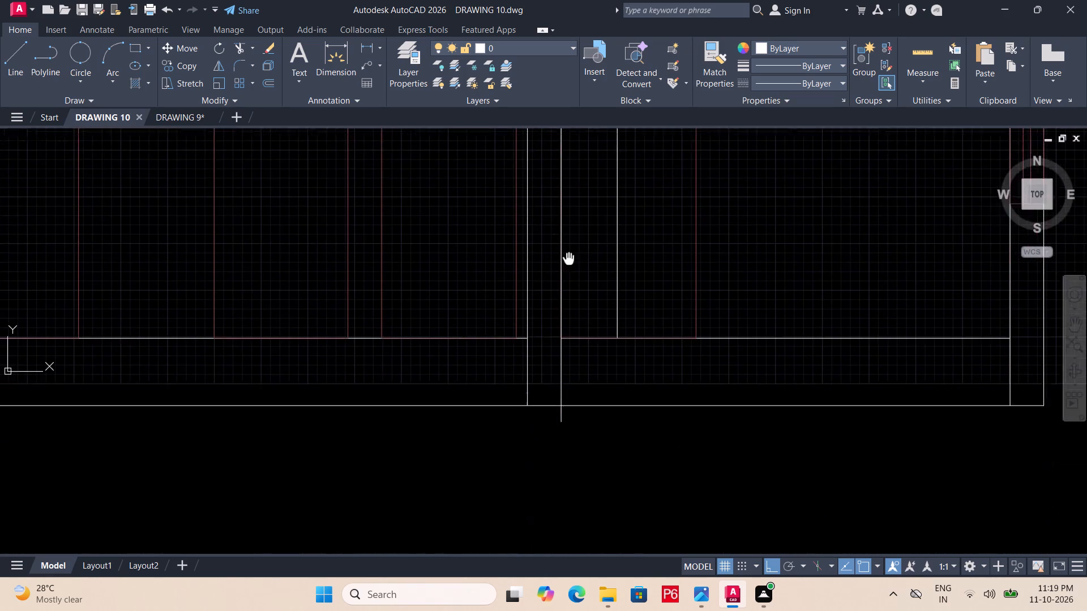
{"action": "middle_click_drag", "start_coordinate": [568, 255], "coordinate": [564, 238]}
{"action": "scroll", "coordinate": [549, 401], "scroll_direction": "up", "scroll_amount": 2}
{"action": "type", "text": "TR"}
{"action": "key", "text": "space"}
{"action": "key", "text": "space"}
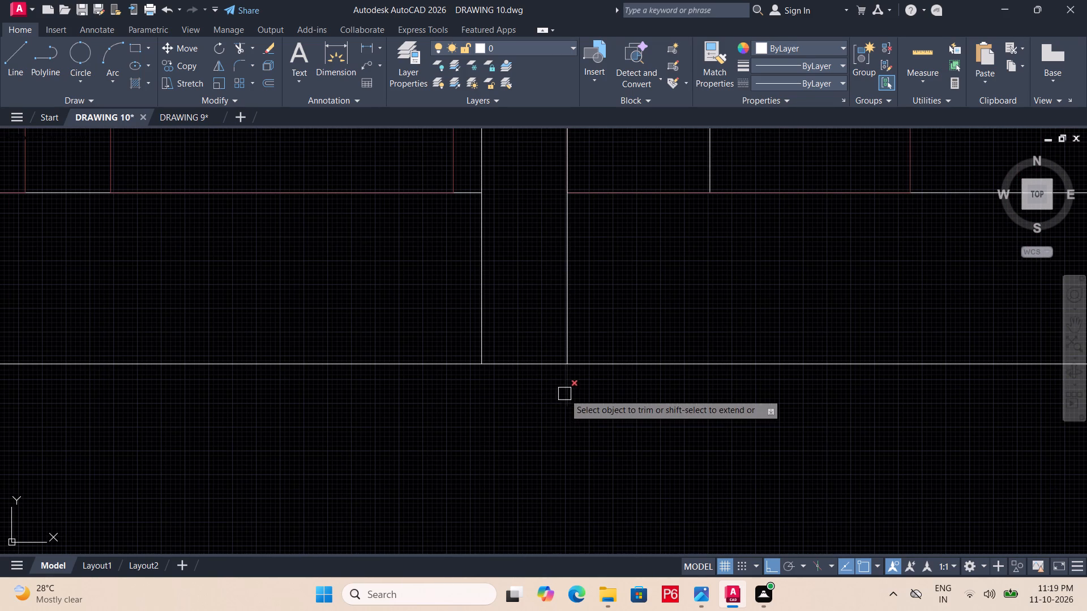
{"action": "left_click", "coordinate": [564, 394]}
{"action": "scroll", "coordinate": [558, 442], "scroll_direction": "down", "scroll_amount": 2}
{"action": "key", "text": "ctrl+s"}
{"action": "key", "text": "ctrl+s"}
{"action": "key", "text": "ctrl+s"}
{"action": "key", "text": "ctrl+s"}
Examine the plan's dining, kitchen and porch area along section line X-Y against the partition and doors in the section.
{"action": "middle_click_drag", "start_coordinate": [556, 444], "coordinate": [556, 528]}
{"action": "scroll", "coordinate": [591, 438], "scroll_direction": "down", "scroll_amount": 2}
{"action": "middle_click_drag", "start_coordinate": [605, 433], "coordinate": [563, 398]}
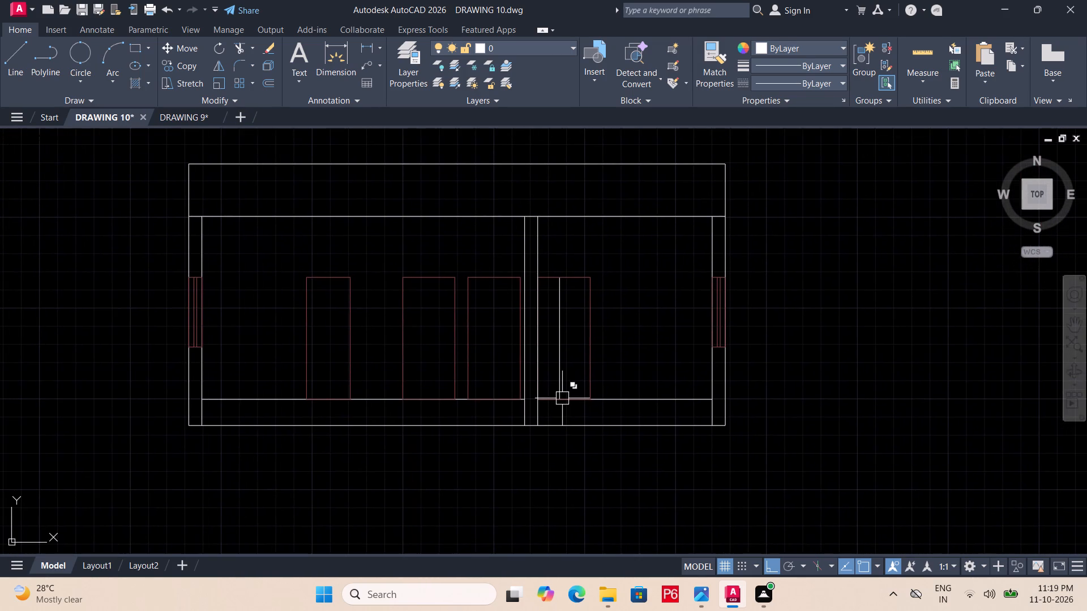
{"action": "middle_click_drag", "start_coordinate": [584, 313], "coordinate": [564, 410]}
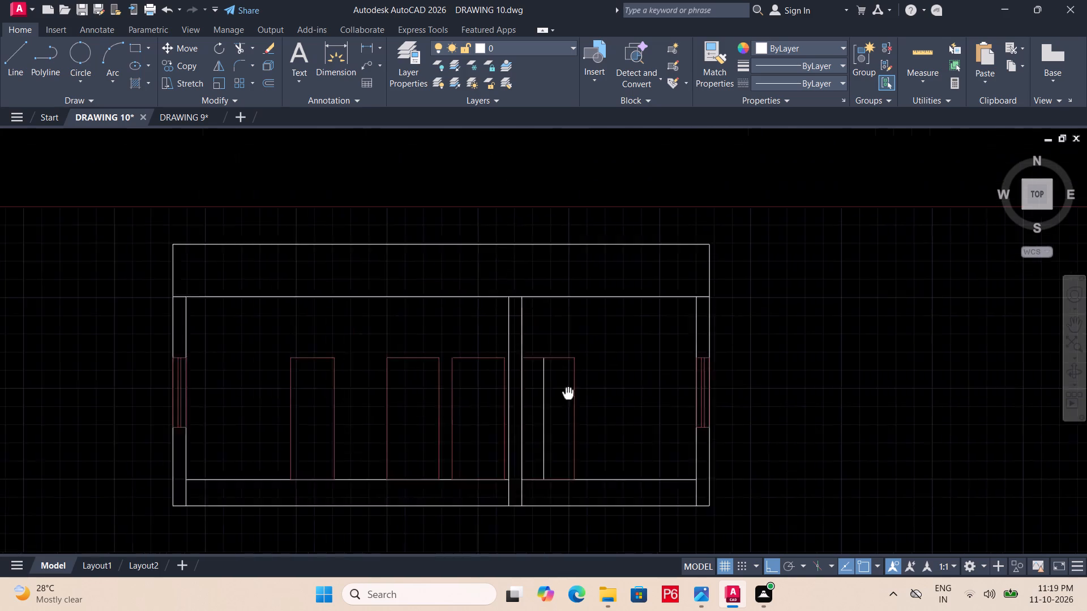
{"action": "middle_click_drag", "start_coordinate": [564, 410], "coordinate": [534, 609]}
{"action": "middle_click_drag", "start_coordinate": [563, 286], "coordinate": [648, 606]}
{"action": "middle_click_drag", "start_coordinate": [645, 347], "coordinate": [625, 400]}
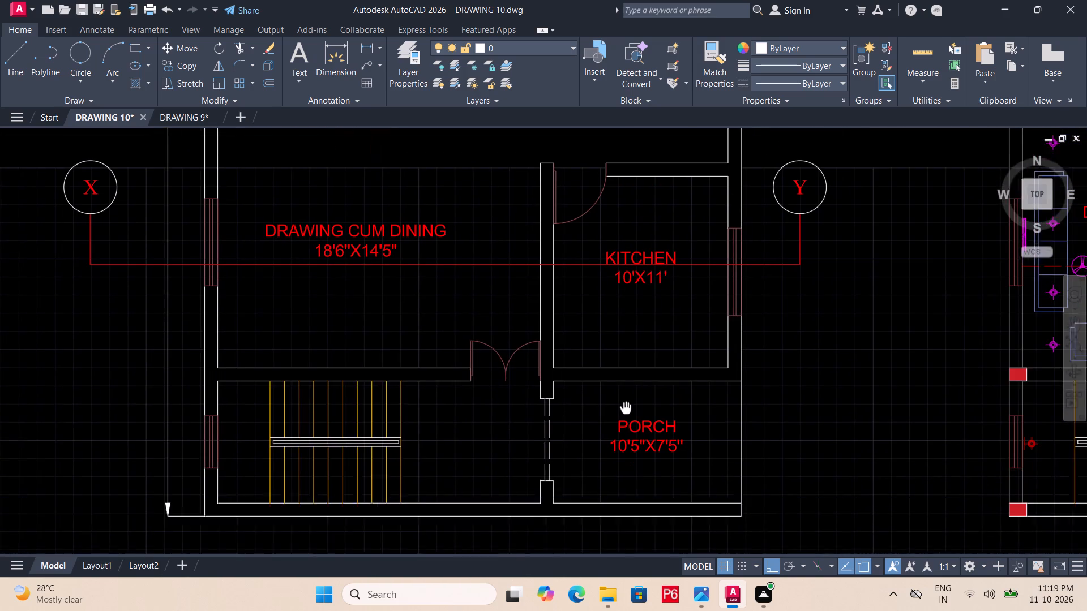
{"action": "middle_click_drag", "start_coordinate": [625, 400], "coordinate": [618, 277]}
{"action": "middle_click_drag", "start_coordinate": [612, 431], "coordinate": [613, 248]}
{"action": "middle_click_drag", "start_coordinate": [635, 417], "coordinate": [635, 299]}
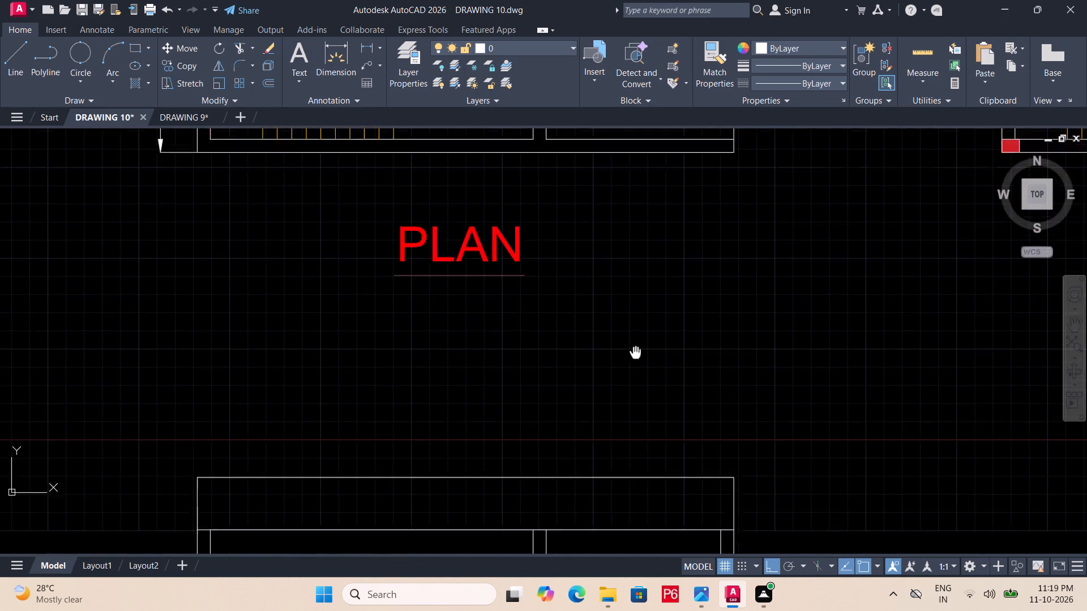
{"action": "middle_click_drag", "start_coordinate": [635, 299], "coordinate": [643, 235]}
{"action": "middle_click_drag", "start_coordinate": [675, 356], "coordinate": [679, 227]}
{"action": "scroll", "coordinate": [569, 376], "scroll_direction": "up", "scroll_amount": 2}
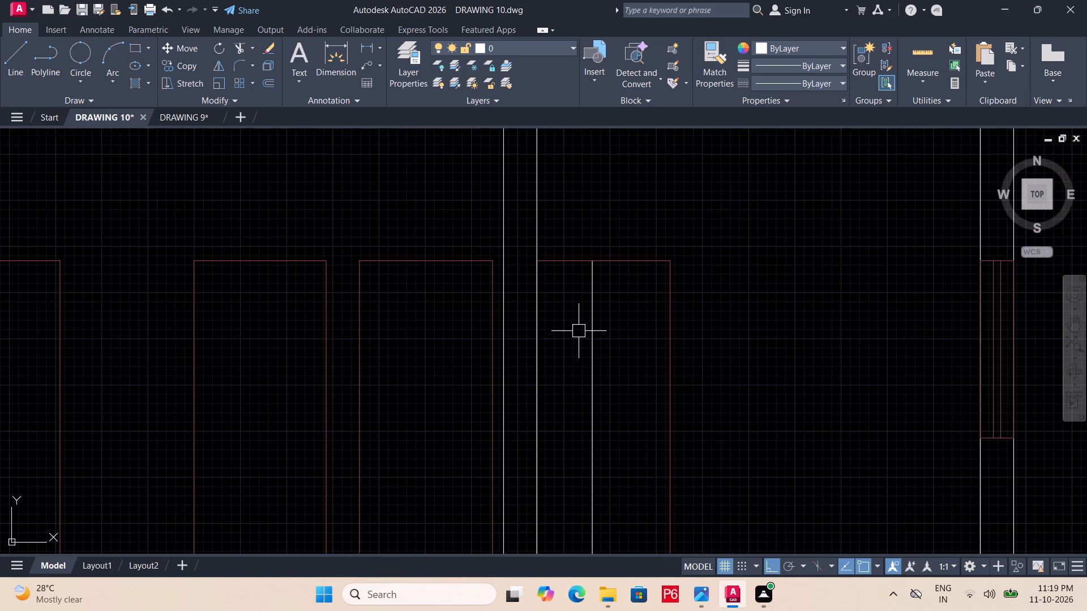
{"action": "middle_click_drag", "start_coordinate": [579, 329], "coordinate": [602, 263]}
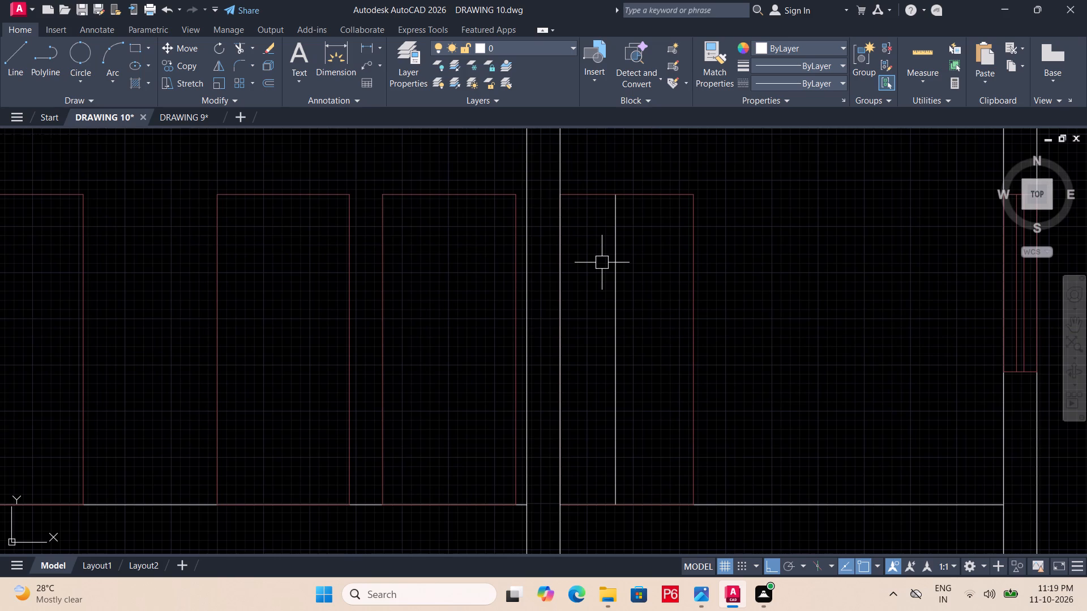
{"action": "scroll", "coordinate": [607, 282], "scroll_direction": "down", "scroll_amount": 1}
{"action": "middle_click_drag", "start_coordinate": [608, 285], "coordinate": [639, 294]}
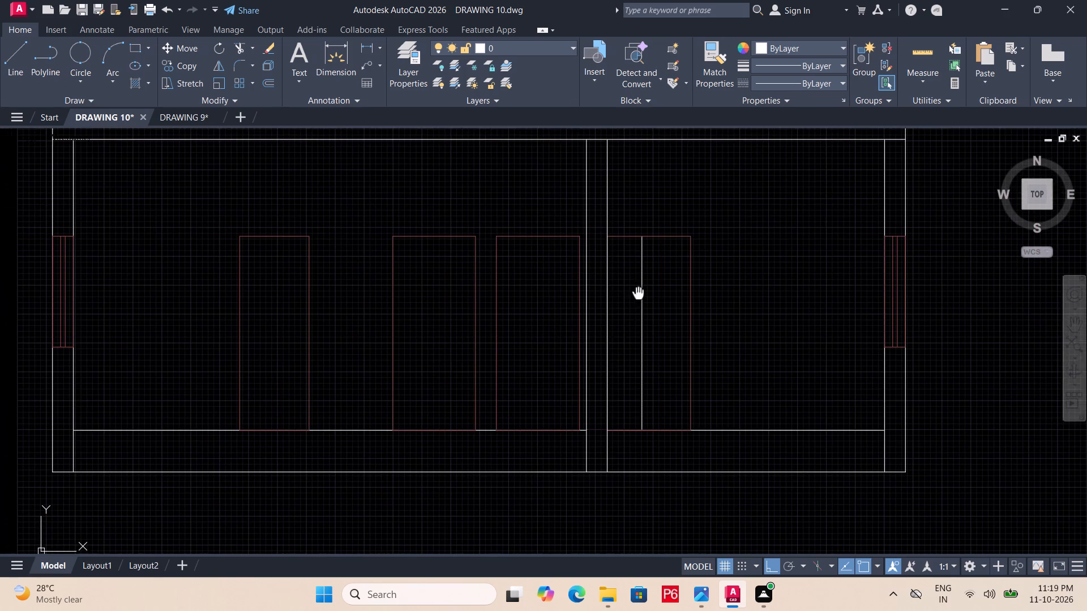
{"action": "middle_click_drag", "start_coordinate": [639, 294], "coordinate": [640, 294]}
Save the drawing.
{"action": "key", "text": "ctrl+s"}
{"action": "key", "text": "ctrl+s"}
{"action": "key", "text": "ctrl+s"}
{"action": "key", "text": "ctrl+s"}
Offset the outlines of all four doors in the section inward by 2" to form the door frames.
{"action": "middle_click_drag", "start_coordinate": [640, 294], "coordinate": [669, 341]}
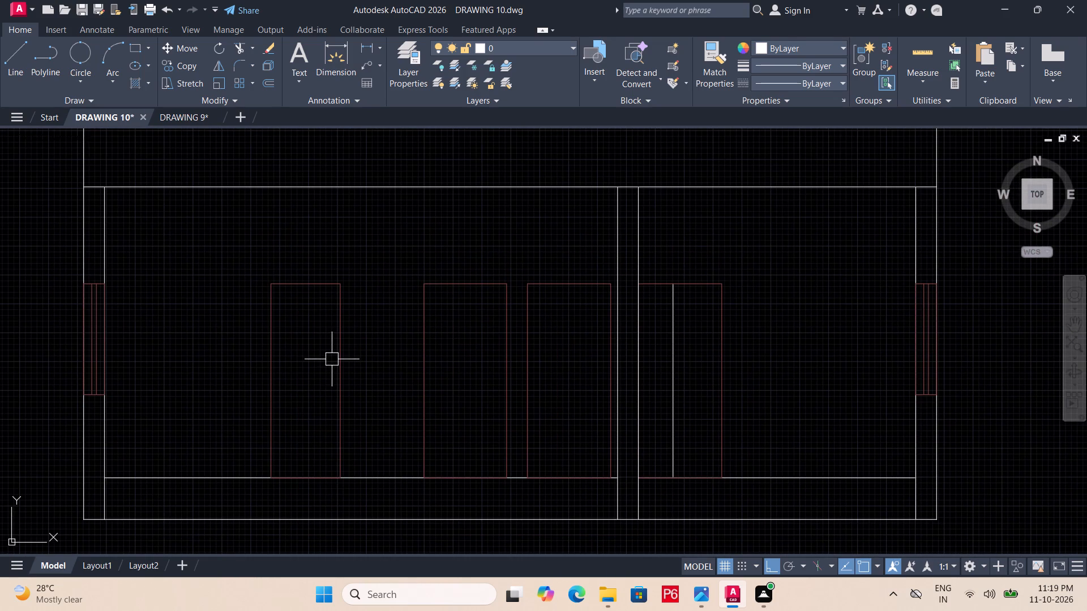
{"action": "scroll", "coordinate": [332, 359], "scroll_direction": "up", "scroll_amount": 1}
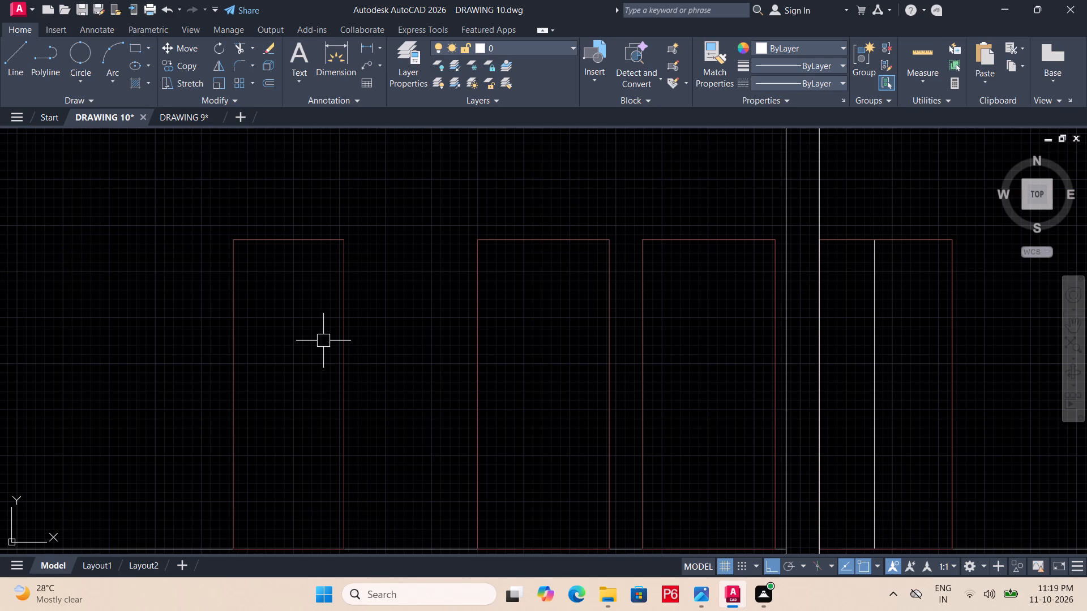
{"action": "key", "text": "o"}
{"action": "key", "text": "Return"}
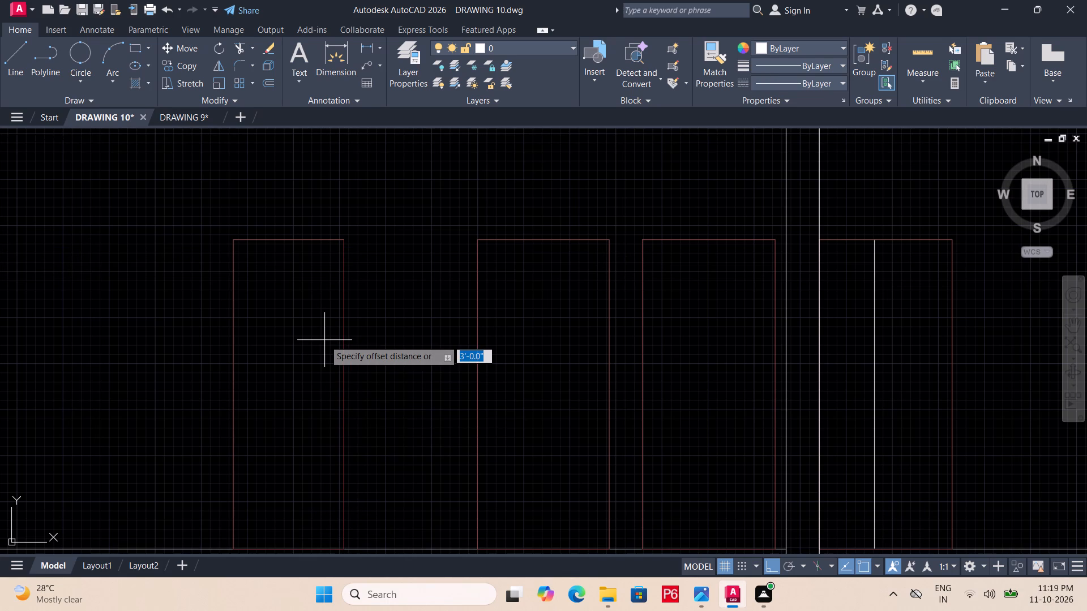
{"action": "key", "text": "2"}
{"action": "key", "text": "shift+quotedbl"}
{"action": "key", "text": "Return"}
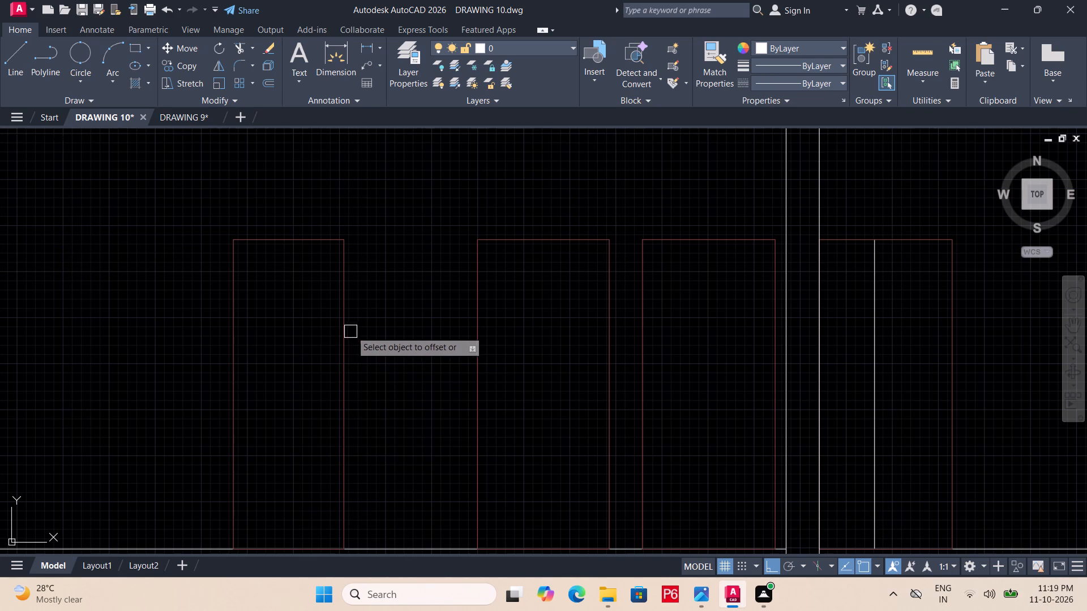
{"action": "left_click", "coordinate": [342, 327]}
{"action": "left_click", "coordinate": [301, 347]}
{"action": "left_click_drag", "start_coordinate": [478, 343], "coordinate": [485, 343]}
{"action": "left_click", "coordinate": [546, 364]}
{"action": "left_click_drag", "start_coordinate": [642, 368], "coordinate": [654, 368]}
{"action": "left_click", "coordinate": [704, 382]}
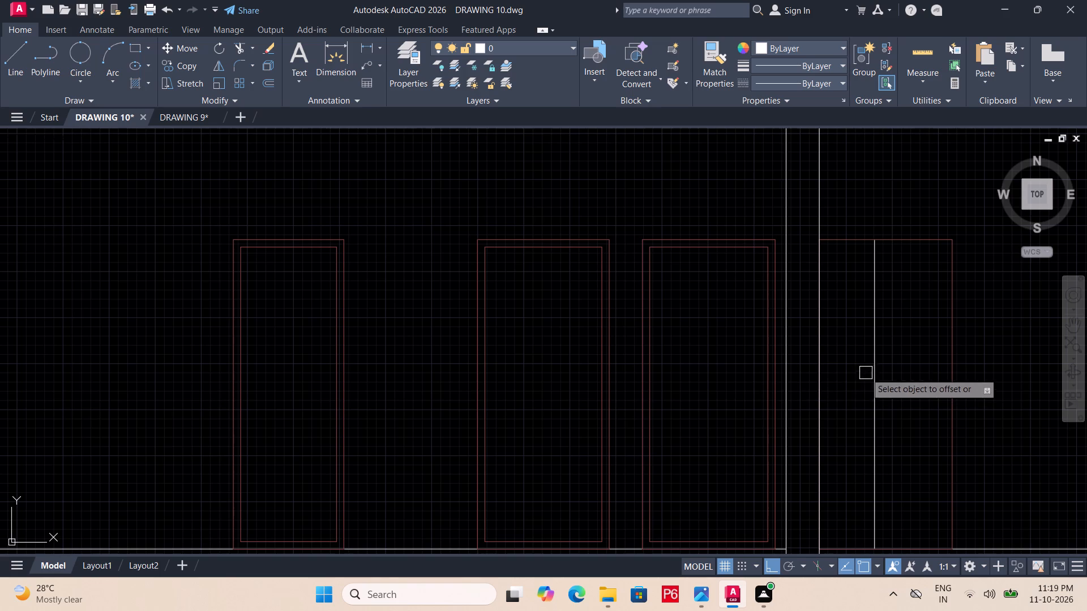
{"action": "left_click", "coordinate": [947, 268]}
{"action": "left_click", "coordinate": [908, 289]}
{"action": "key", "text": "Escape"}
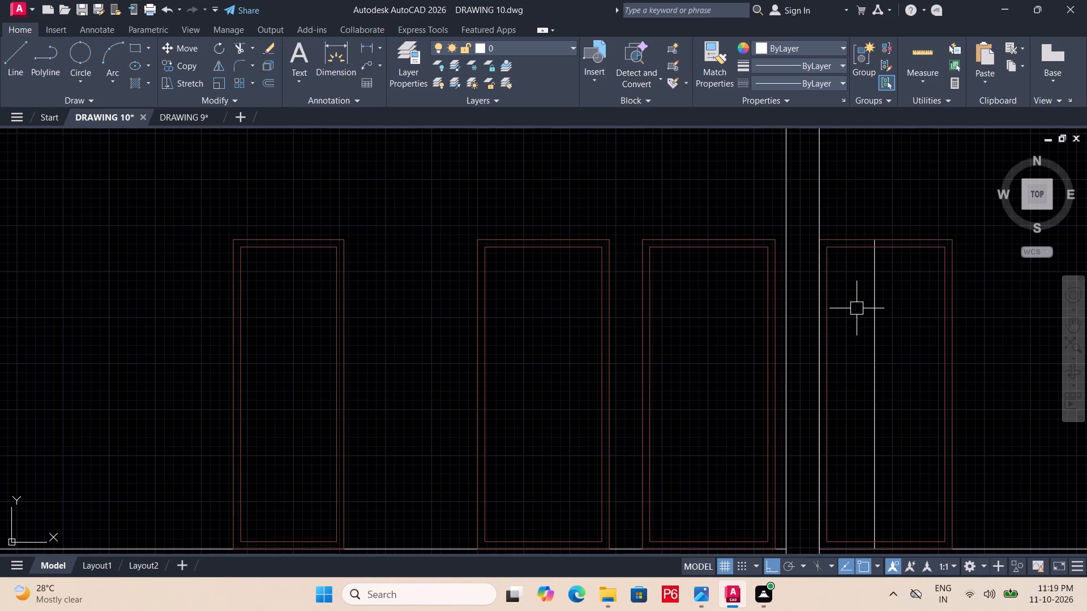
Draw a small door-knob circle inside the leftmost door, near its right frame and a little above mid-height.
{"action": "middle_click_drag", "start_coordinate": [857, 308], "coordinate": [860, 227]}
{"action": "middle_click_drag", "start_coordinate": [327, 238], "coordinate": [400, 277]}
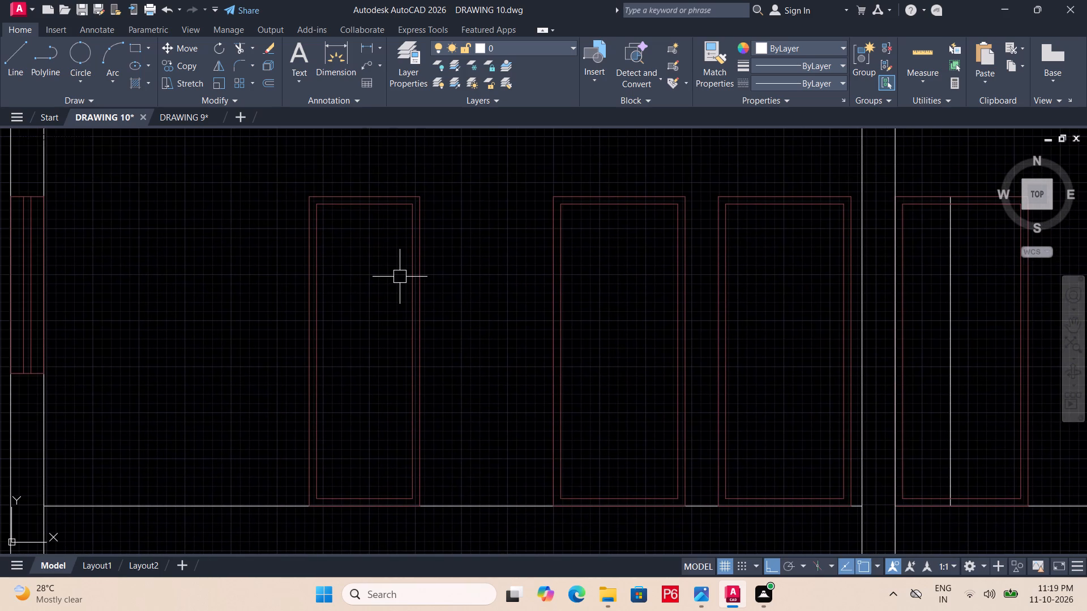
{"action": "type", "text": "C"}
{"action": "key", "text": "space"}
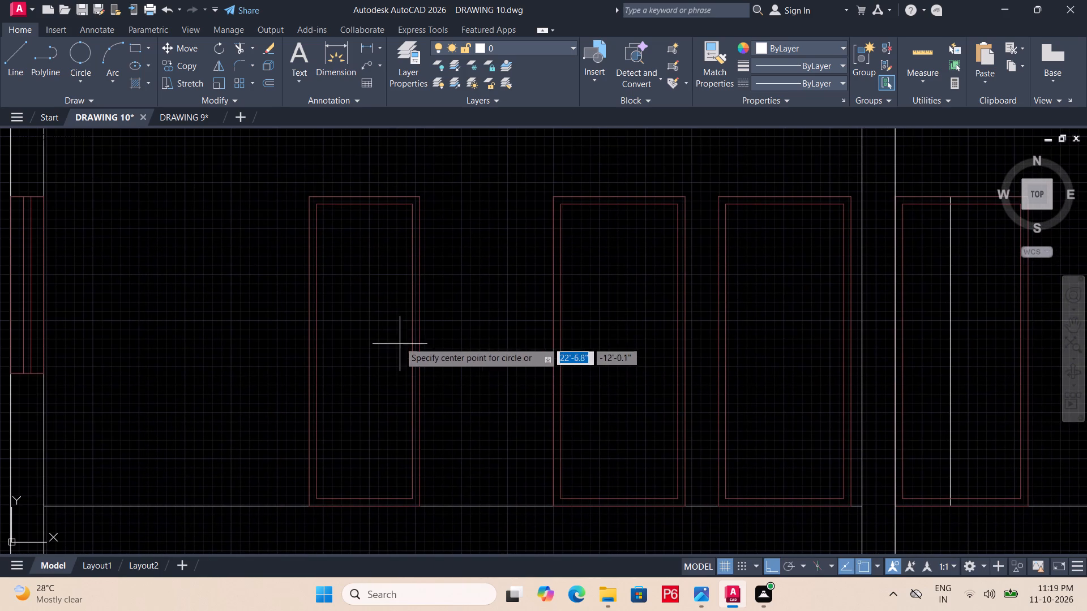
{"action": "left_click", "coordinate": [401, 322]}
{"action": "left_click_drag", "start_coordinate": [398, 327], "coordinate": [405, 324]}
Draw a small door-knob circle in the second door near its right frame, level with the leftmost door's knob.
{"action": "key", "text": "space"}
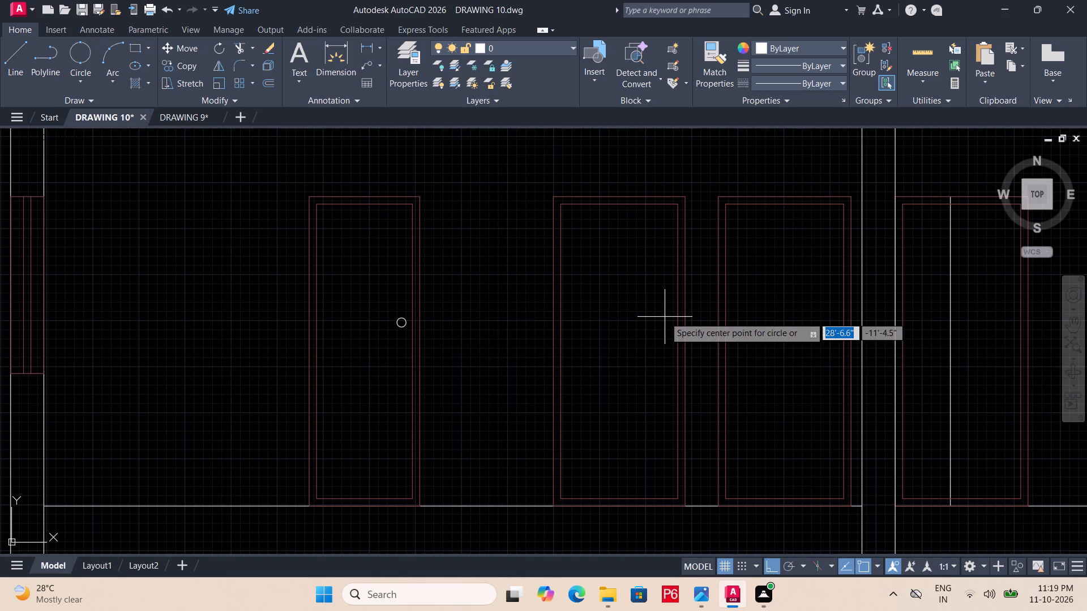
{"action": "key", "text": "space"}
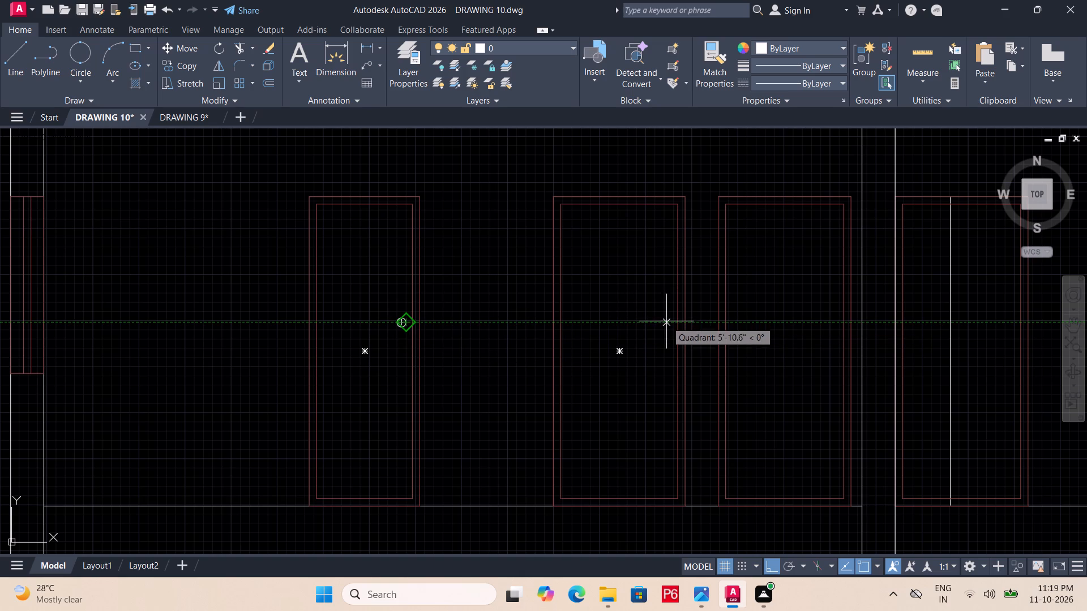
{"action": "left_click", "coordinate": [666, 321]}
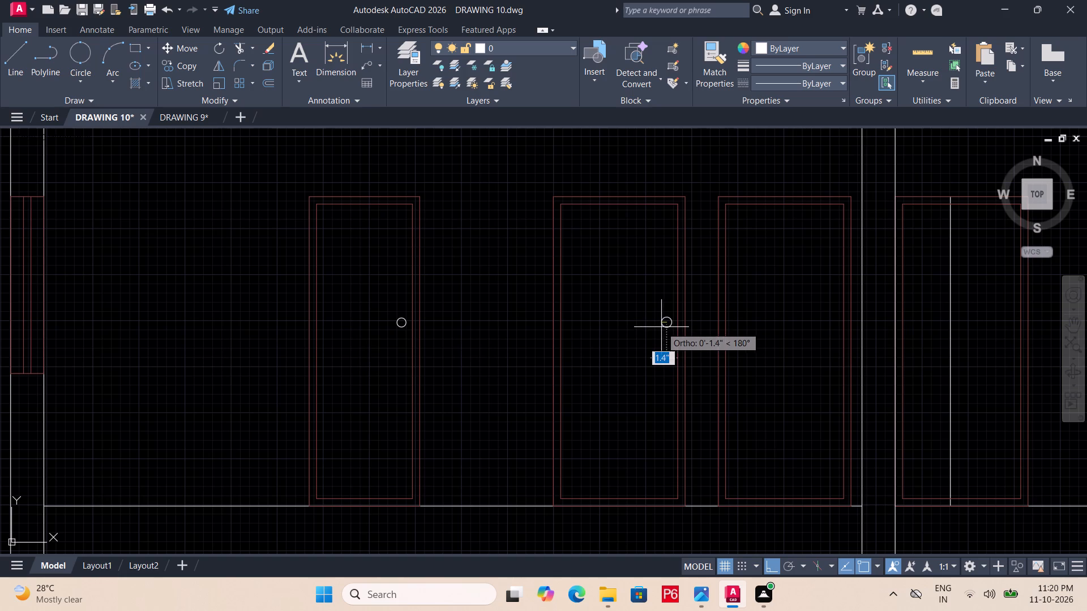
{"action": "left_click", "coordinate": [661, 327]}
Copy the second door's knob circle horizontally into the third door, just inside its left frame.
{"action": "left_click", "coordinate": [665, 322]}
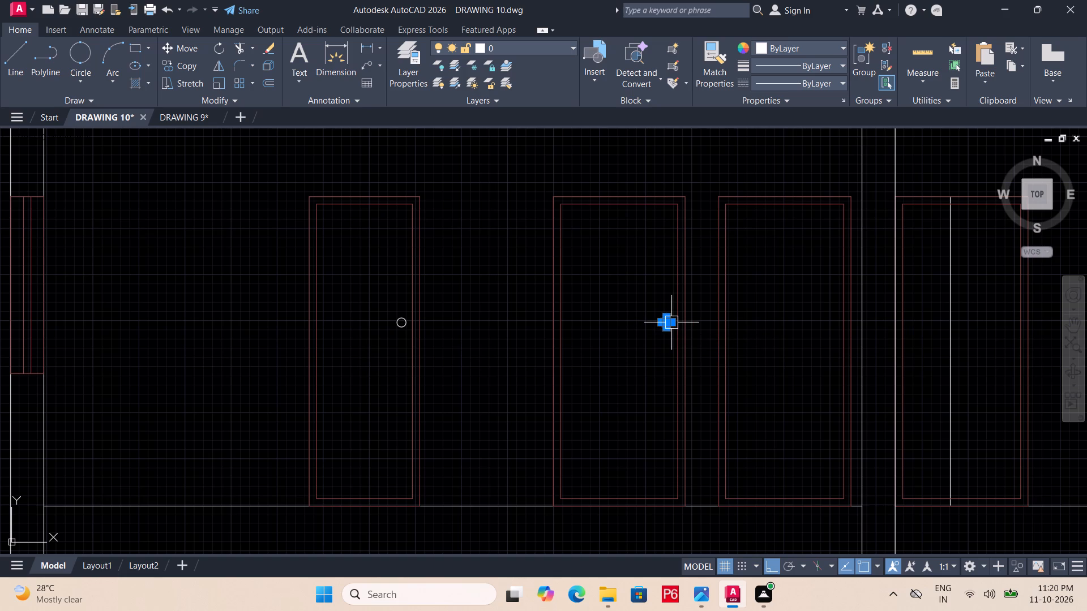
{"action": "type", "text": "CO"}
{"action": "key", "text": "space"}
{"action": "left_click", "coordinate": [668, 320]}
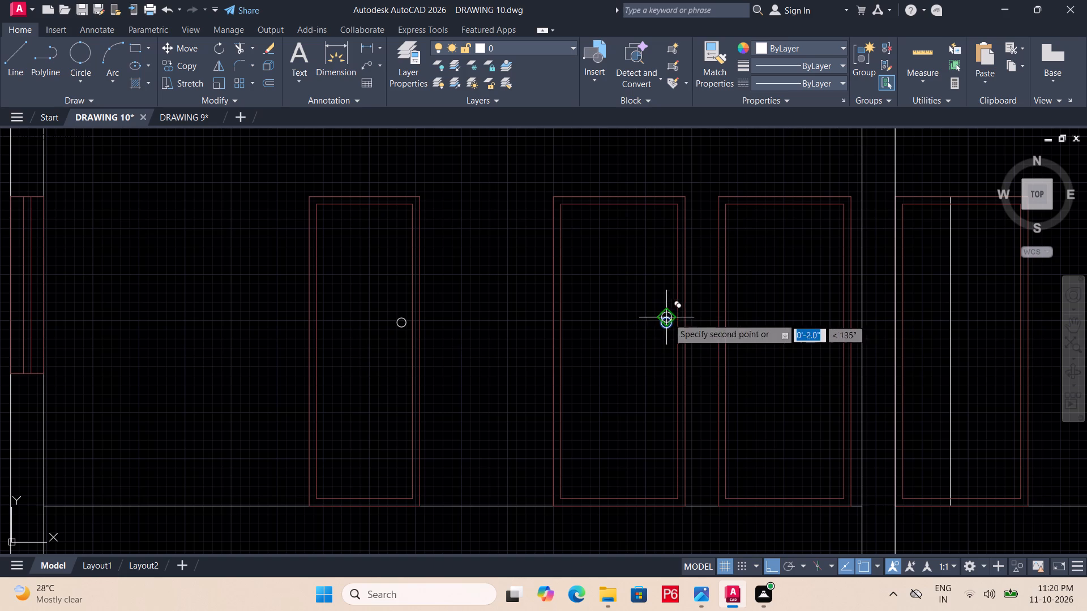
{"action": "scroll", "coordinate": [847, 316], "scroll_direction": "up", "scroll_amount": 2}
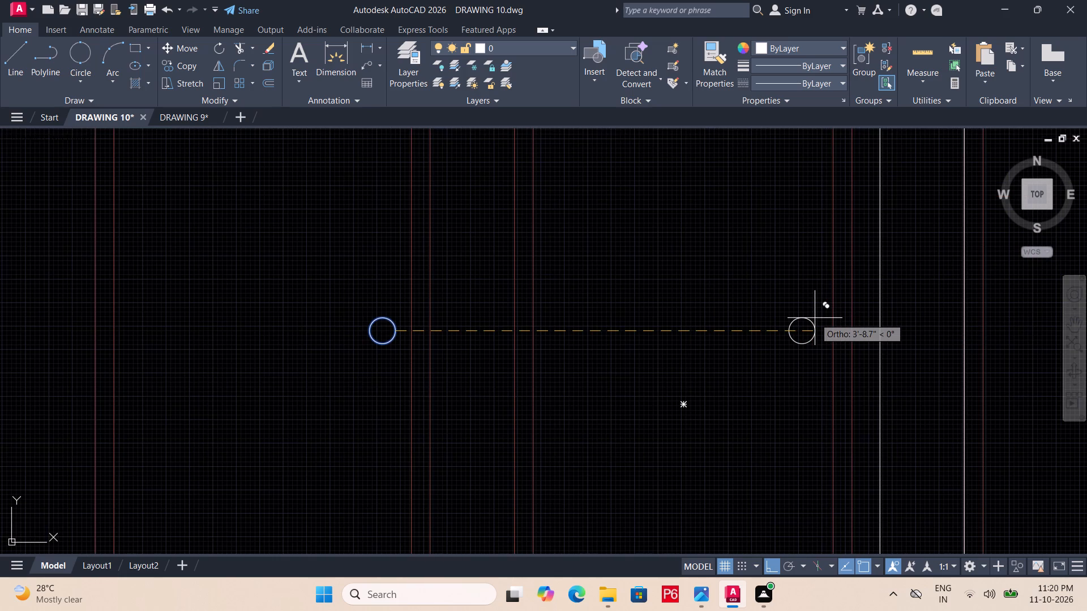
{"action": "left_click", "coordinate": [572, 310]}
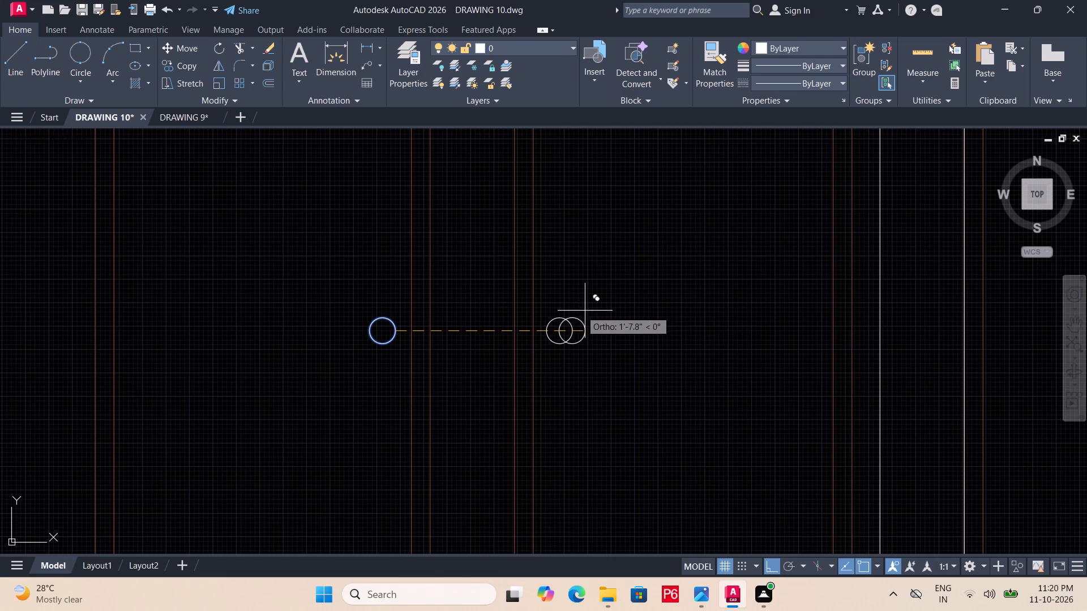
{"action": "scroll", "coordinate": [668, 303], "scroll_direction": "down", "scroll_amount": 2}
Save the drawing.
{"action": "key", "text": "ctrl+s"}
{"action": "key", "text": "ctrl+s"}
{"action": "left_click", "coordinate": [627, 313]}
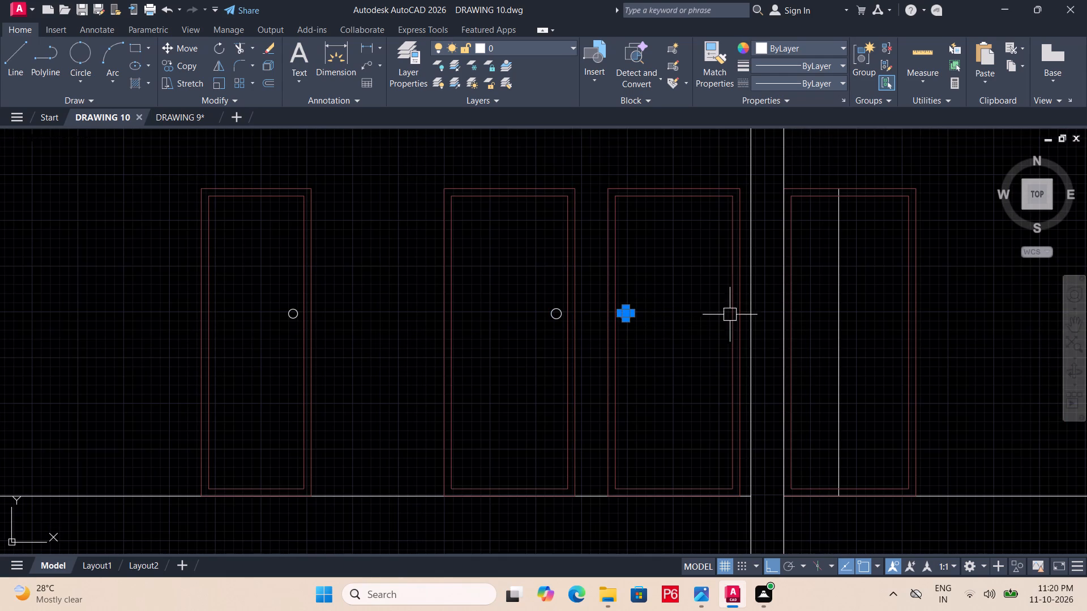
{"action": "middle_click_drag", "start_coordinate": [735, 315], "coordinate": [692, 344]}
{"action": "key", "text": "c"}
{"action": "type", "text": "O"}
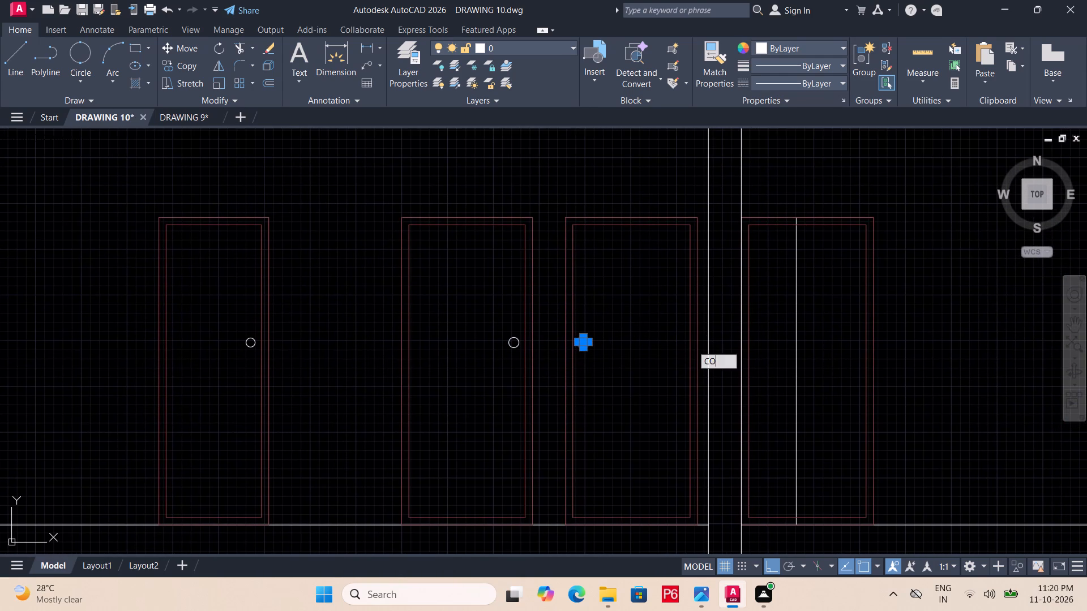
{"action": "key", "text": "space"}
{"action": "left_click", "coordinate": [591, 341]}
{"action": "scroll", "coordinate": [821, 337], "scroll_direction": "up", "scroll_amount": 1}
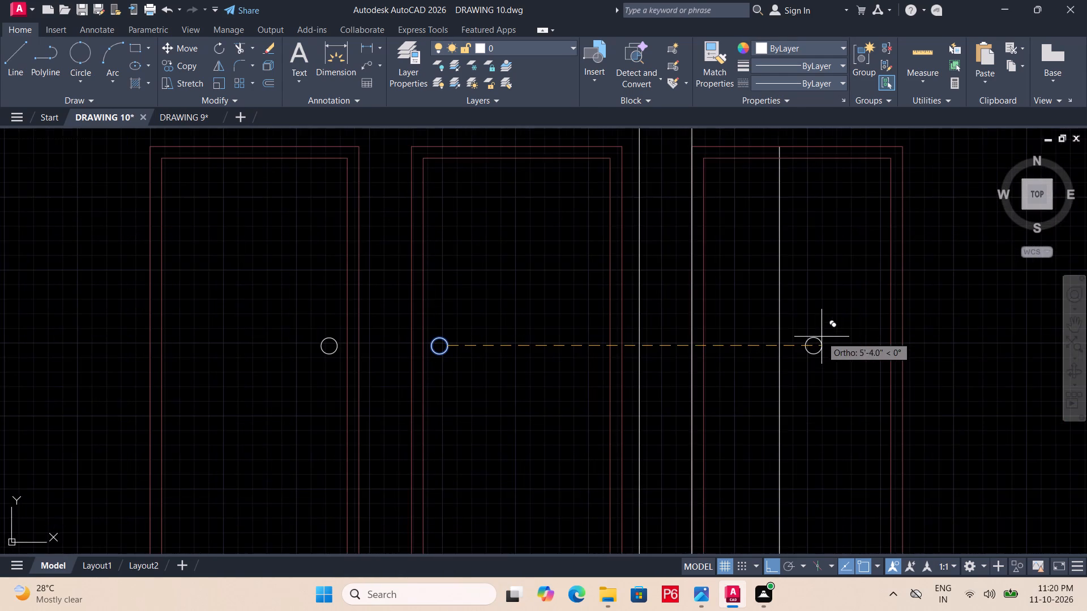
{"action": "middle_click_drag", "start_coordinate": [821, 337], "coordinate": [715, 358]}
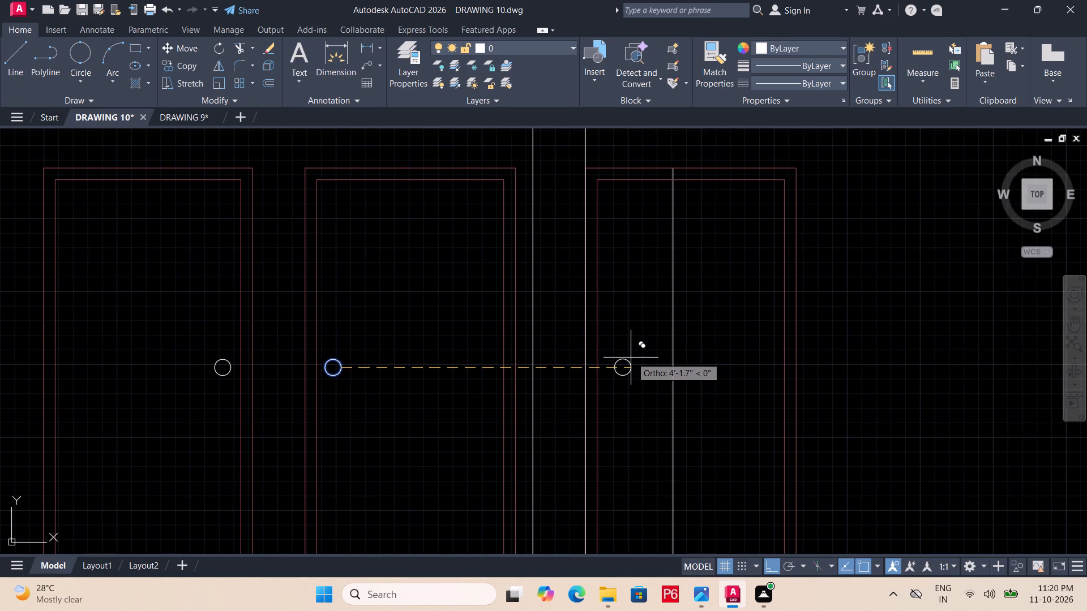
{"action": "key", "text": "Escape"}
On the WINDOW layer, draw the rightmost door's half-open leaf as three lines joining the inner frame's top-right and bottom-right corners.
{"action": "middle_click_drag", "start_coordinate": [715, 334], "coordinate": [780, 329]}
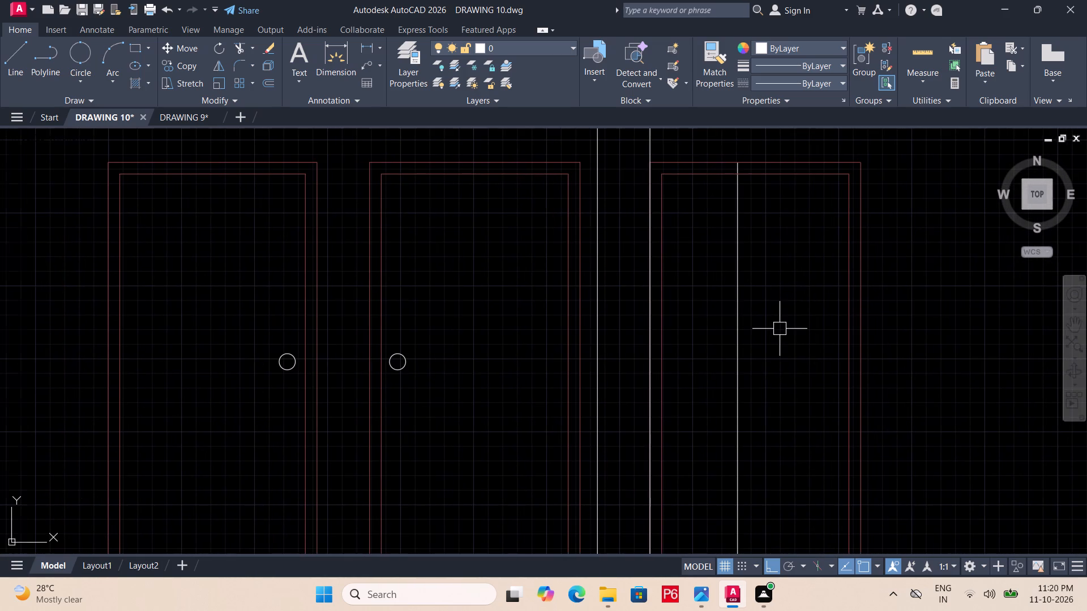
{"action": "type", "text": "L"}
{"action": "key", "text": "space"}
{"action": "left_click", "coordinate": [574, 41]}
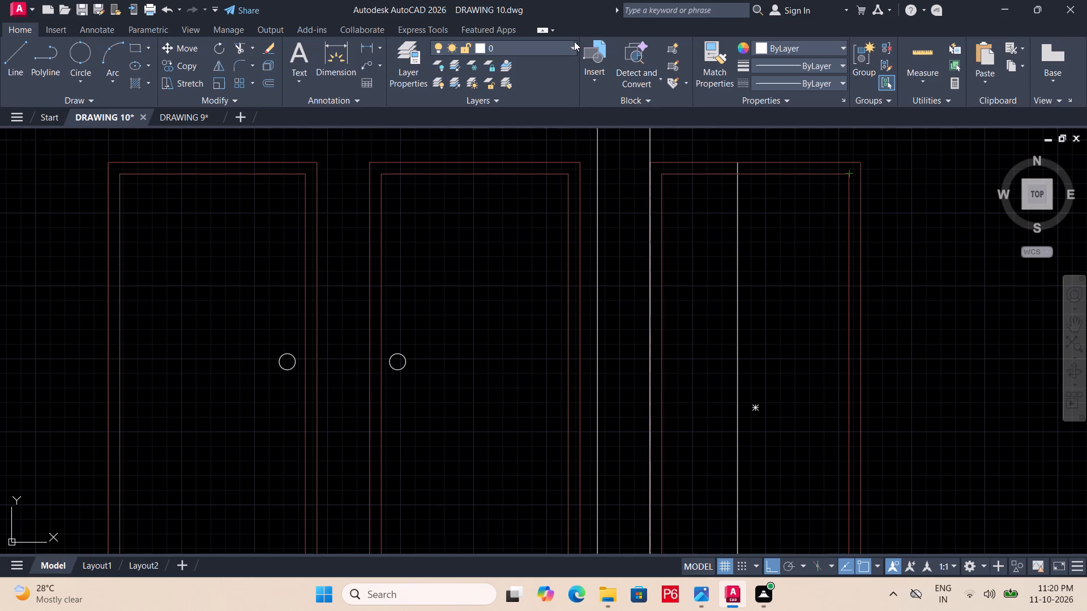
{"action": "left_click", "coordinate": [491, 303]}
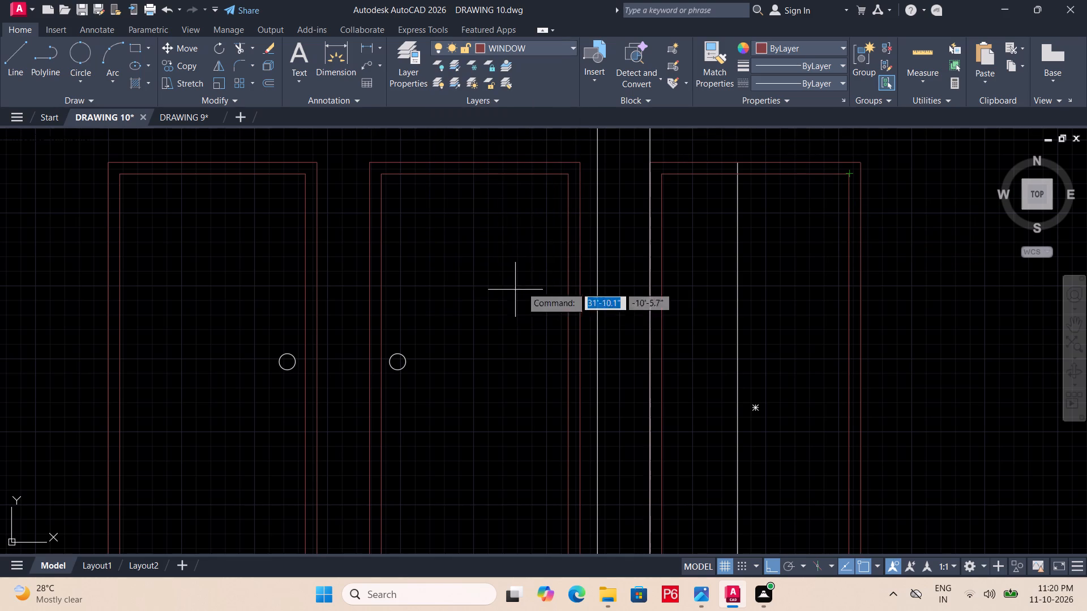
{"action": "left_click", "coordinate": [849, 175]}
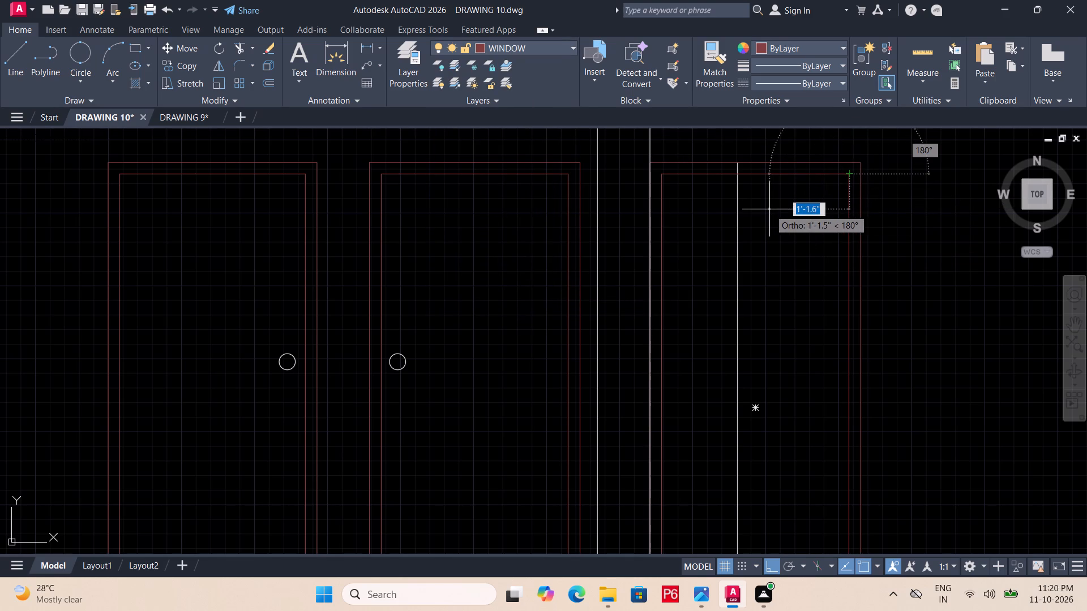
{"action": "key", "text": "F8"}
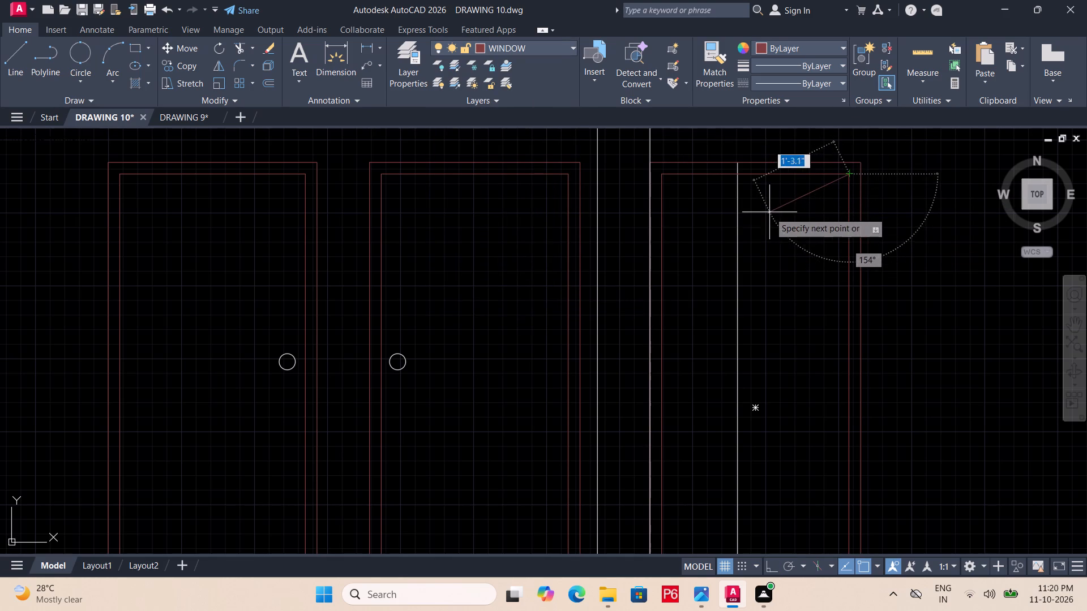
{"action": "left_click", "coordinate": [758, 220]}
{"action": "middle_click_drag", "start_coordinate": [771, 333], "coordinate": [771, 204]}
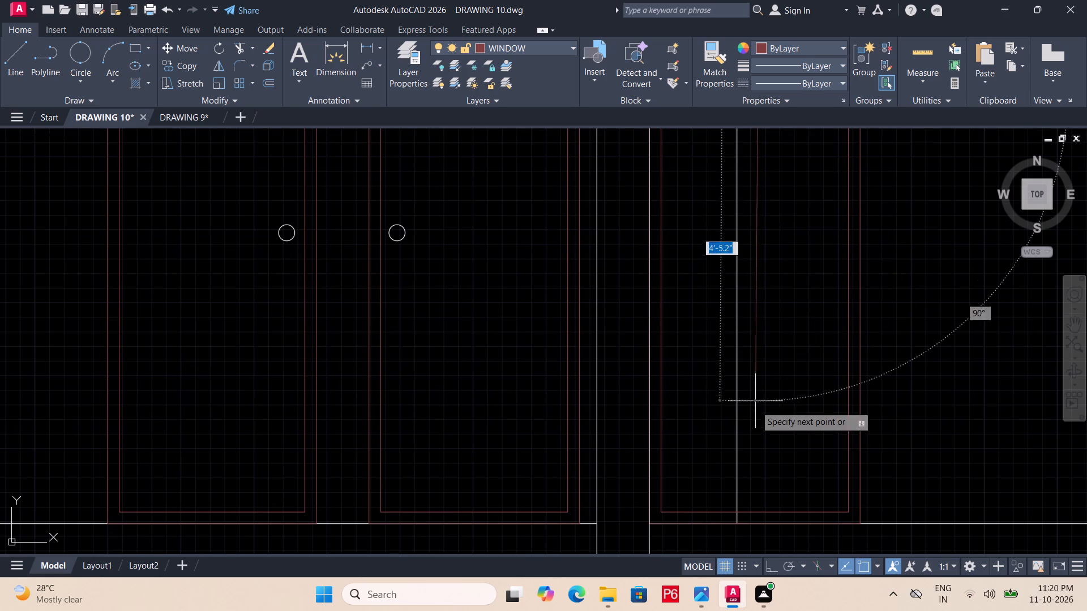
{"action": "middle_click_drag", "start_coordinate": [761, 440], "coordinate": [769, 479]}
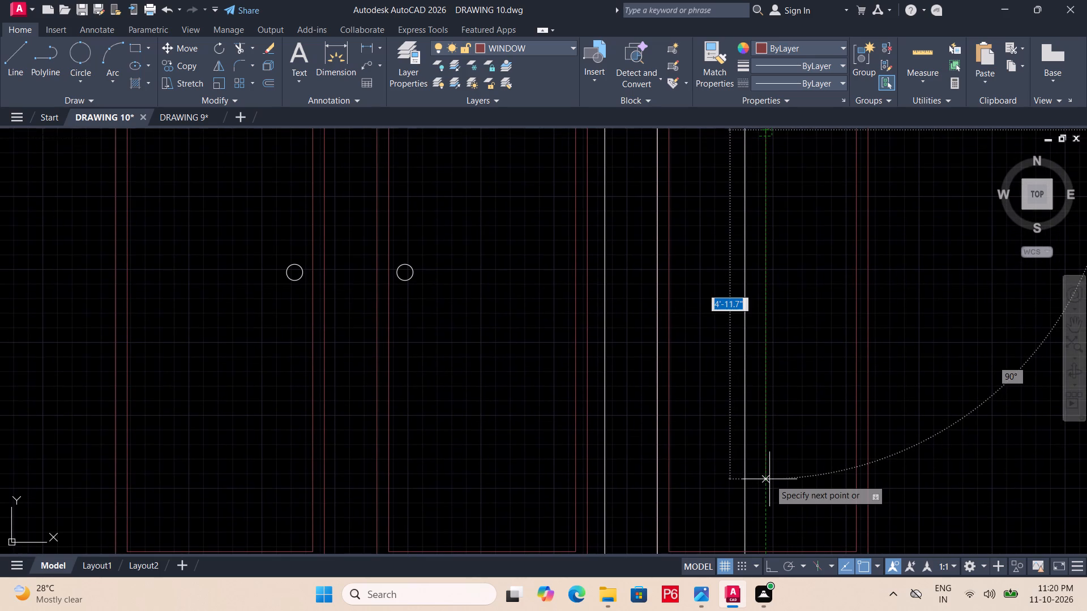
{"action": "key", "text": "F8"}
{"action": "middle_click_drag", "start_coordinate": [774, 431], "coordinate": [775, 419]}
{"action": "scroll", "coordinate": [775, 419], "scroll_direction": "down", "scroll_amount": 1}
{"action": "middle_click_drag", "start_coordinate": [775, 419], "coordinate": [784, 350]}
{"action": "left_click", "coordinate": [780, 405]}
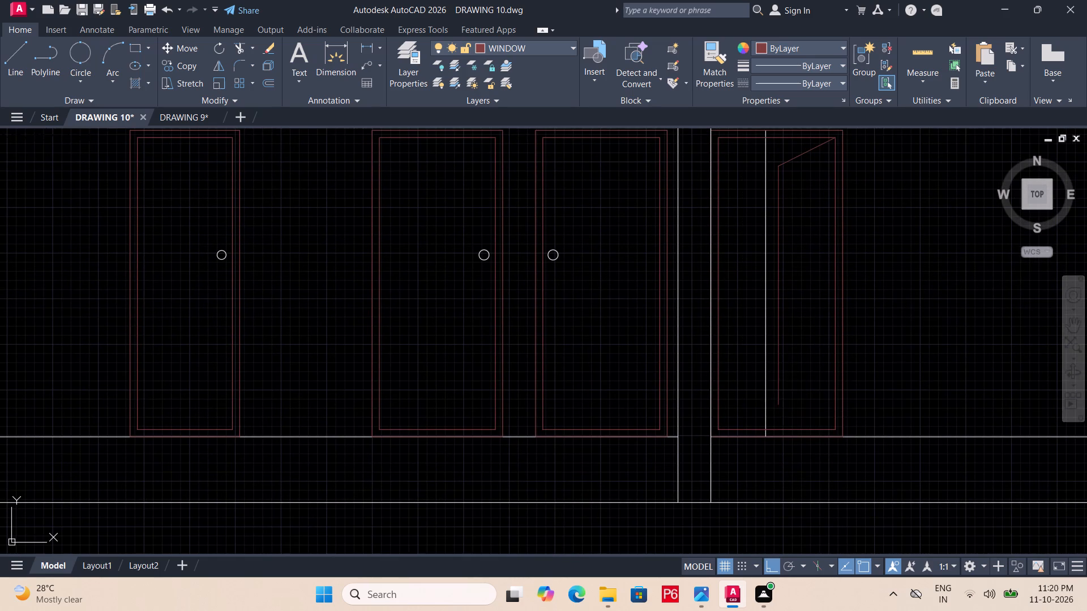
{"action": "key", "text": "F8"}
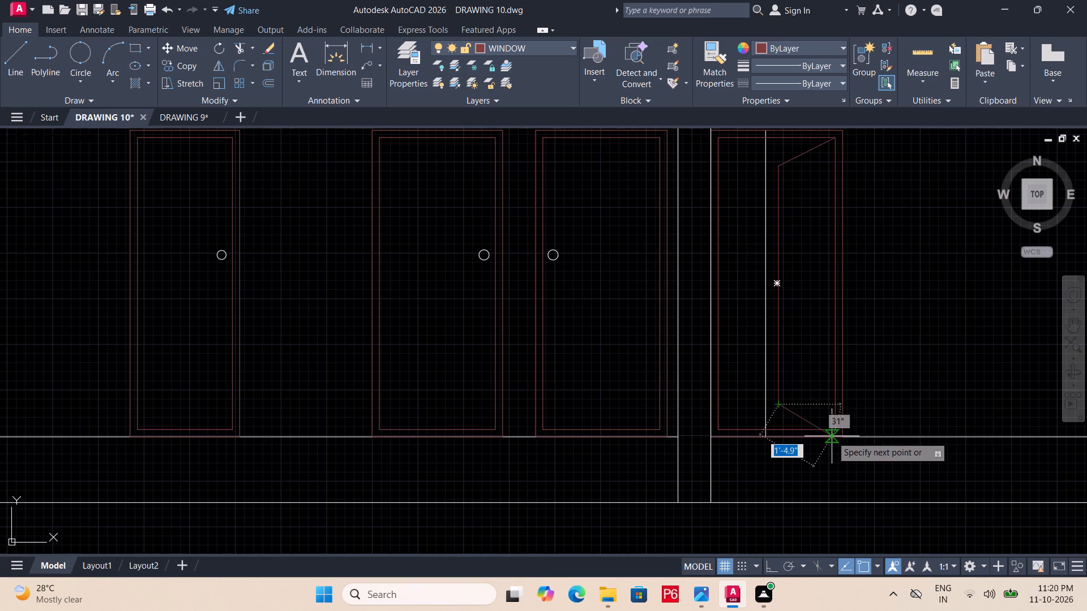
{"action": "scroll", "coordinate": [837, 429], "scroll_direction": "up", "scroll_amount": 2}
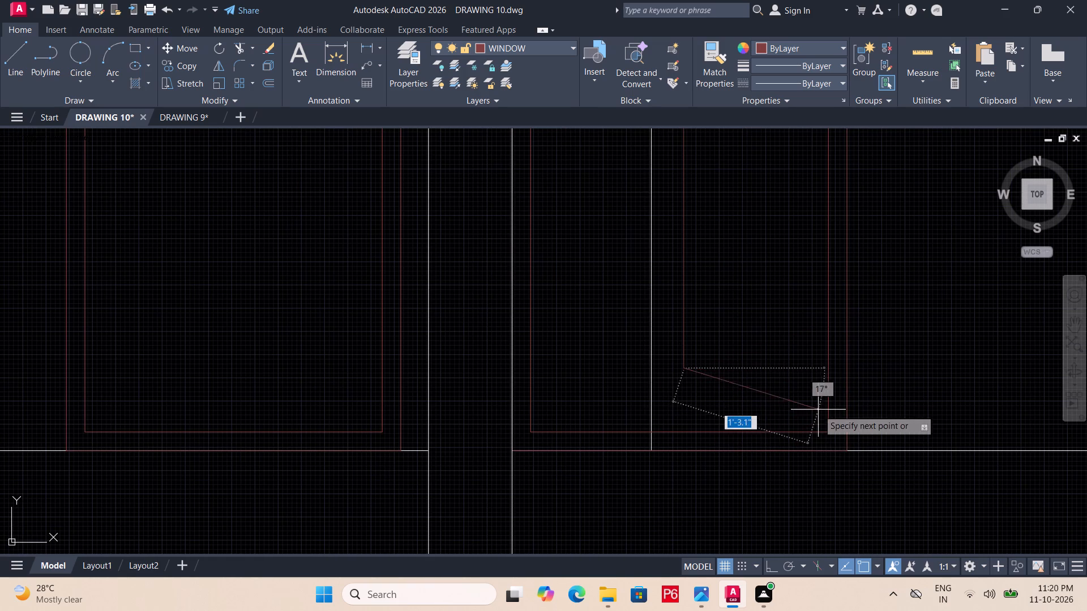
{"action": "double_click", "coordinate": [826, 432]}
Save the drawing.
{"action": "key", "text": "ctrl+s"}
{"action": "key", "text": "ctrl+s"}
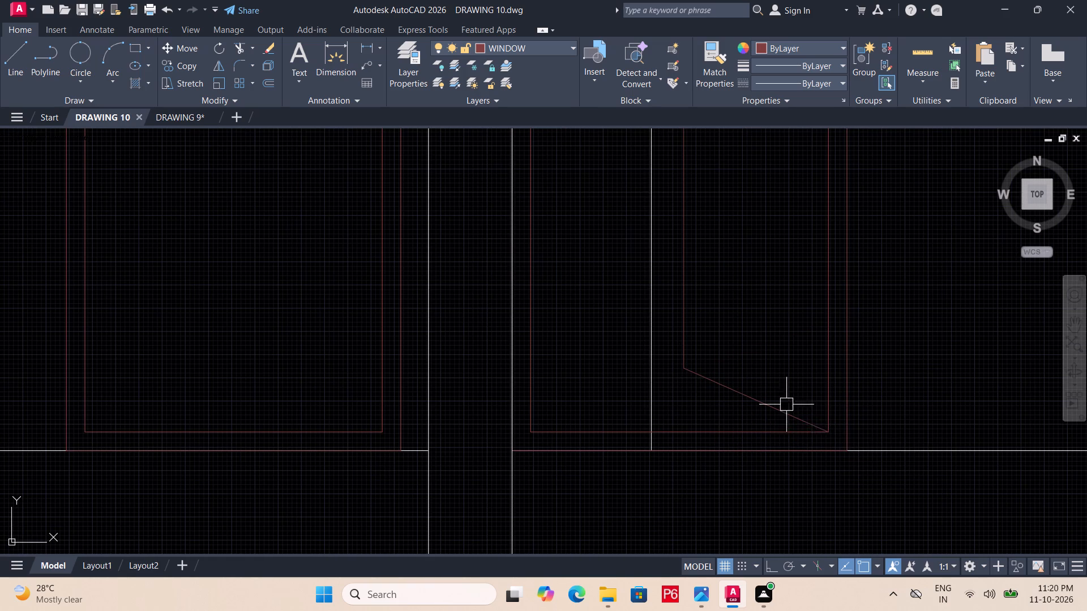
Draw a small knob circle inside the rightmost door's open leaf, near its free vertical edge.
{"action": "scroll", "coordinate": [782, 398], "scroll_direction": "down", "scroll_amount": 1}
{"action": "middle_click_drag", "start_coordinate": [781, 460], "coordinate": [780, 467]}
{"action": "scroll", "coordinate": [780, 464], "scroll_direction": "down", "scroll_amount": 1}
{"action": "scroll", "coordinate": [780, 467], "scroll_direction": "up", "scroll_amount": 1}
{"action": "middle_click_drag", "start_coordinate": [783, 408], "coordinate": [782, 454]}
{"action": "scroll", "coordinate": [783, 412], "scroll_direction": "down", "scroll_amount": 1}
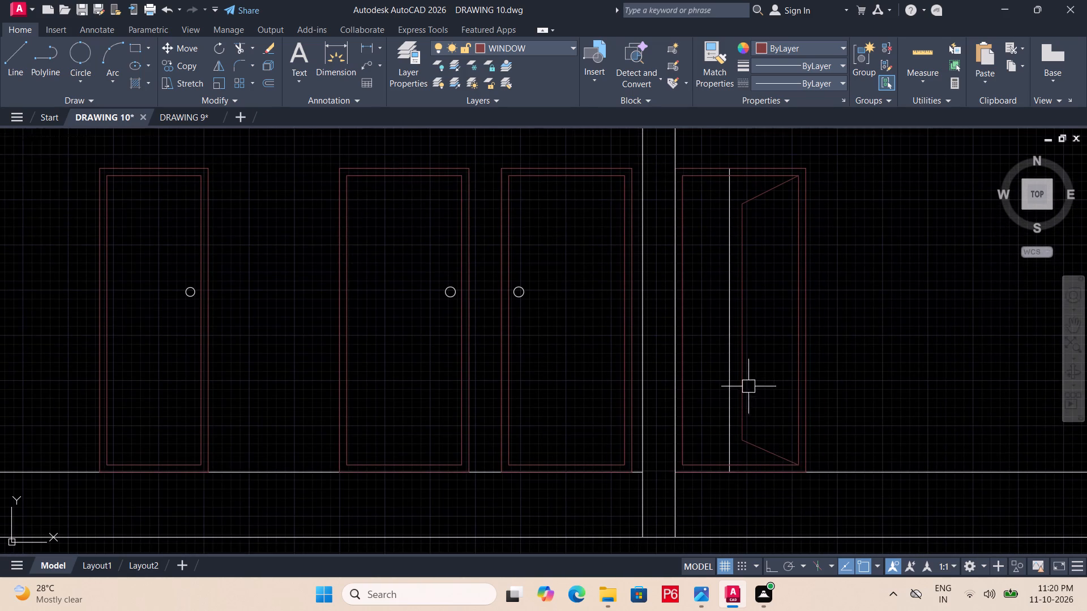
{"action": "middle_click_drag", "start_coordinate": [750, 385], "coordinate": [777, 363]}
{"action": "scroll", "coordinate": [777, 257], "scroll_direction": "up", "scroll_amount": 1}
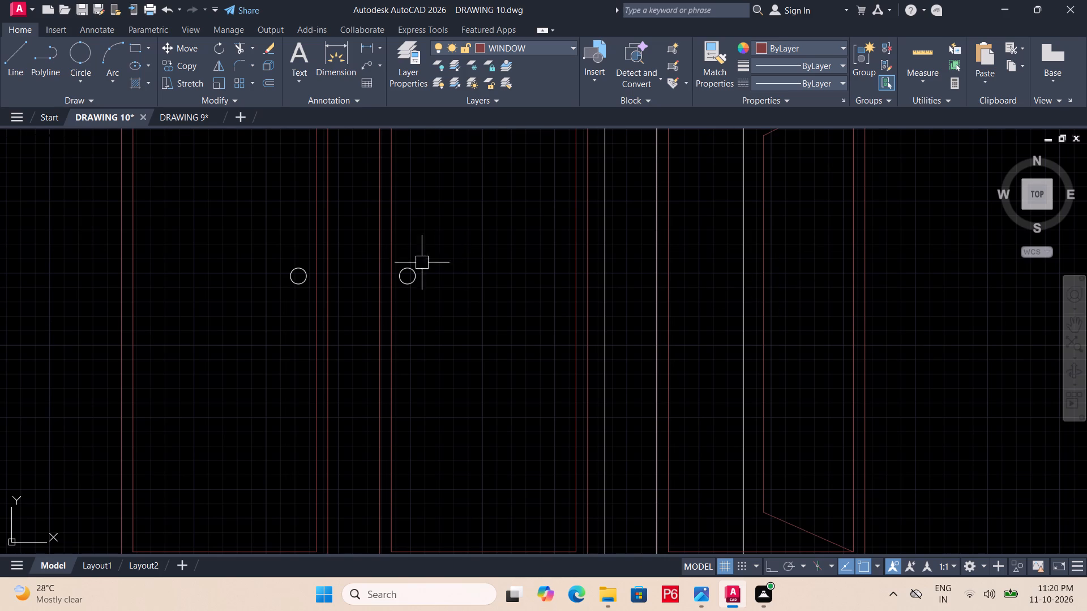
{"action": "scroll", "coordinate": [776, 276], "scroll_direction": "up", "scroll_amount": 1}
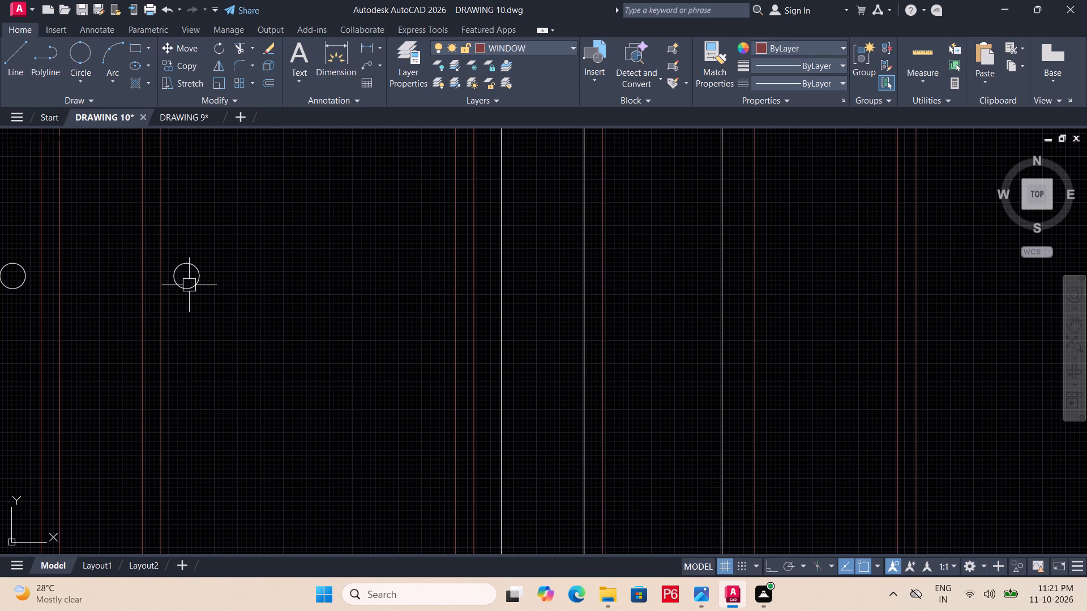
{"action": "key", "text": "c"}
{"action": "key", "text": "space"}
{"action": "middle_click_drag", "start_coordinate": [795, 304], "coordinate": [795, 303]}
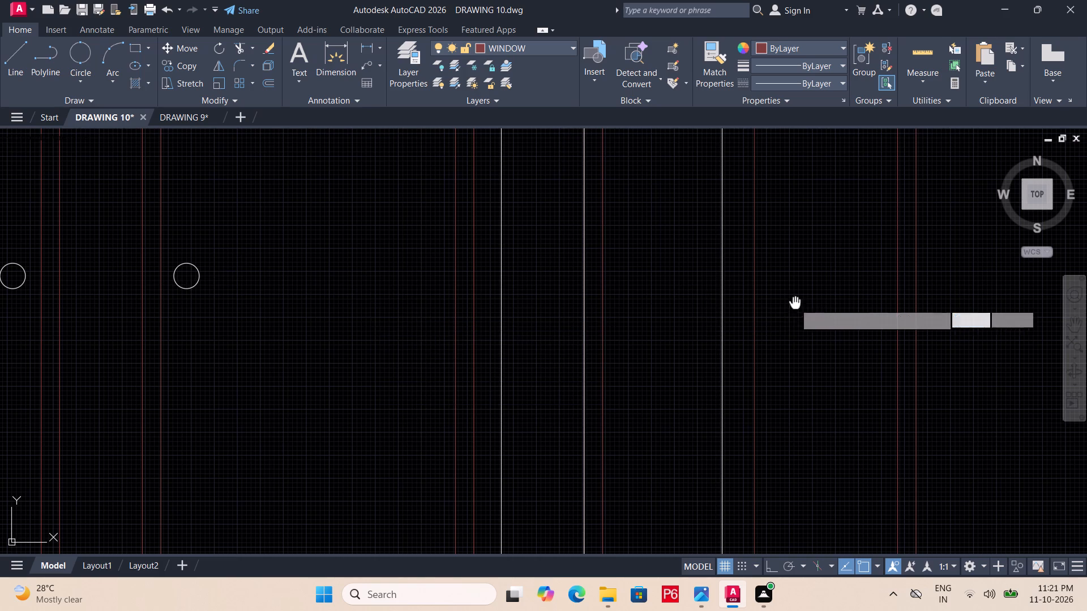
{"action": "middle_click_drag", "start_coordinate": [795, 303], "coordinate": [633, 307]}
{"action": "scroll", "coordinate": [631, 307], "scroll_direction": "down", "scroll_amount": 1}
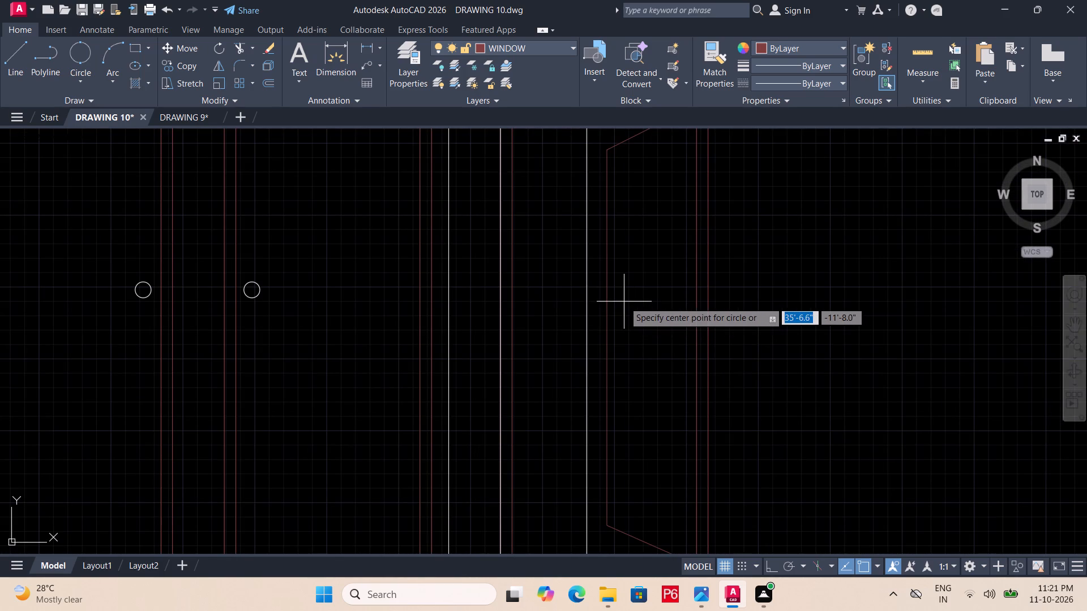
{"action": "left_click", "coordinate": [623, 302]}
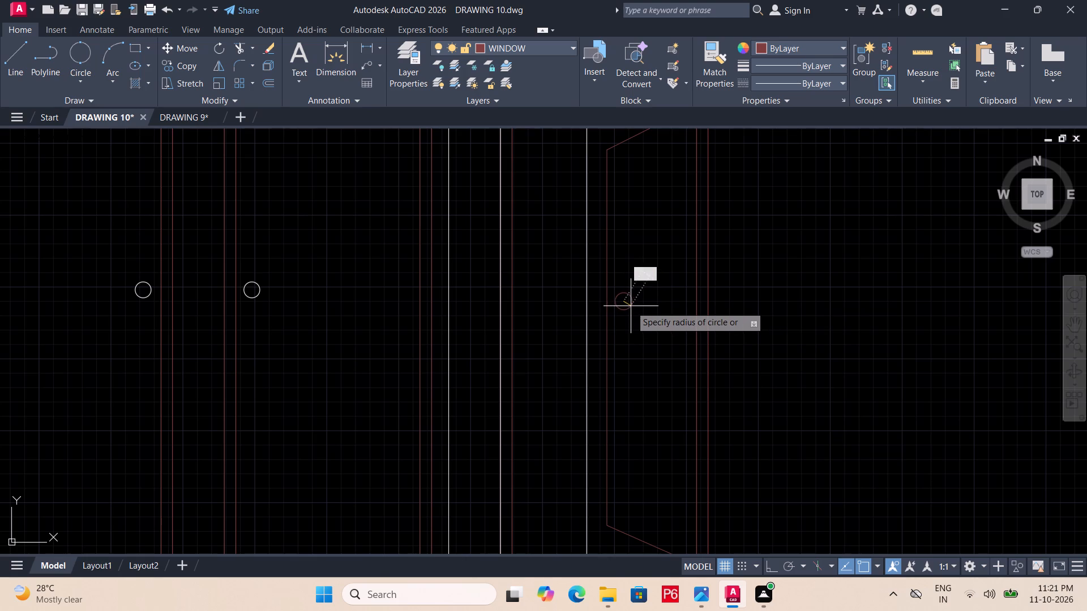
{"action": "left_click", "coordinate": [630, 305]}
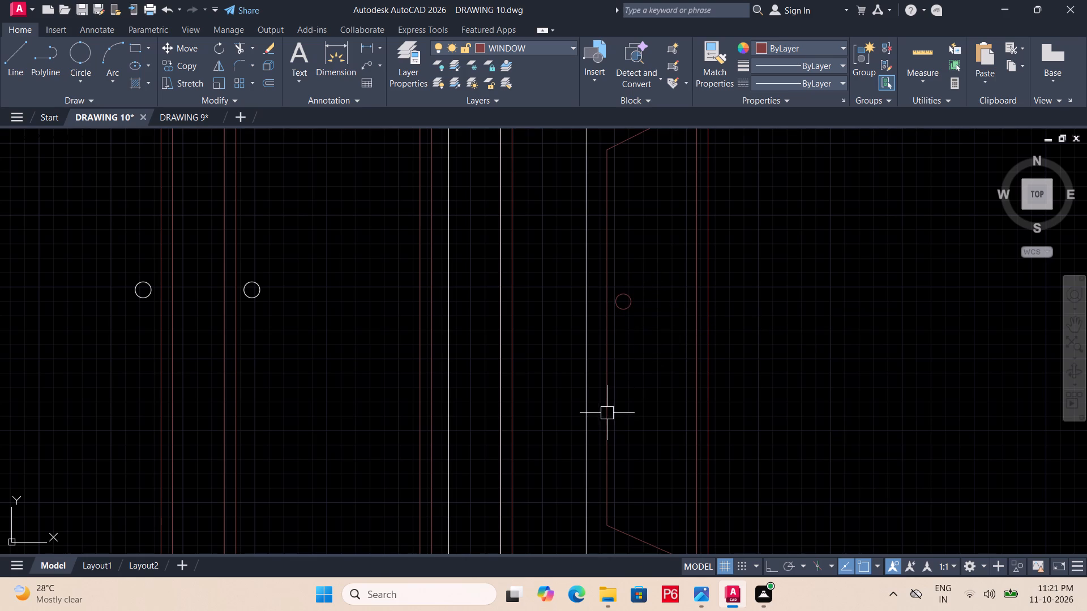
Save the drawing.
{"action": "key", "text": "ctrl+s"}
{"action": "key", "text": "ctrl+s"}
{"action": "key", "text": "ctrl+s"}
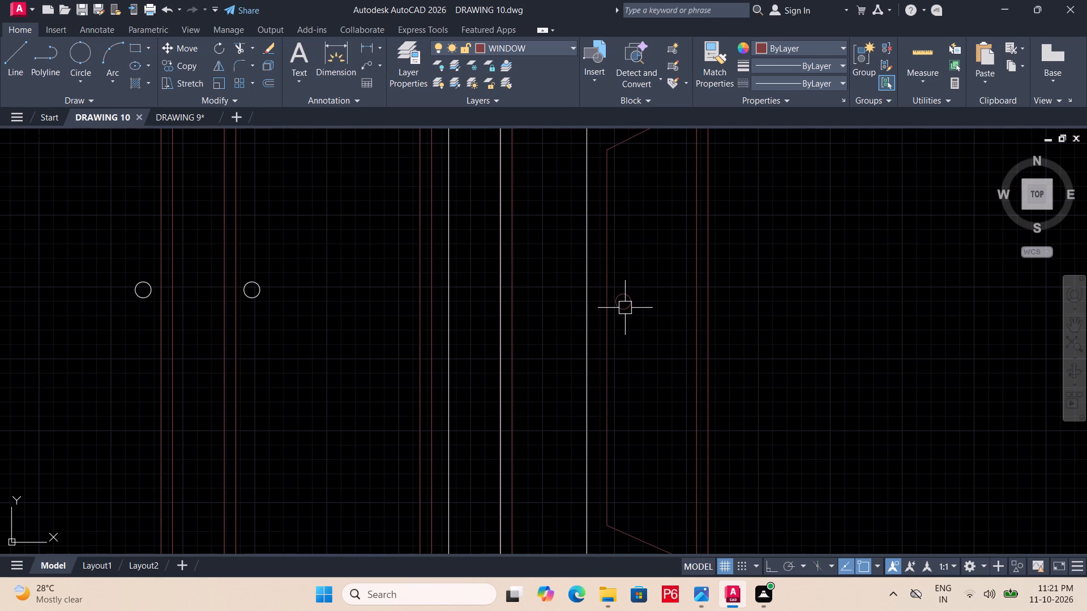
Move the knob circles of the three closed doors to the WINDOW layer.
{"action": "left_click", "coordinate": [256, 298]}
{"action": "left_click_drag", "start_coordinate": [139, 296], "coordinate": [144, 295]}
{"action": "middle_click_drag", "start_coordinate": [197, 333], "coordinate": [231, 334]}
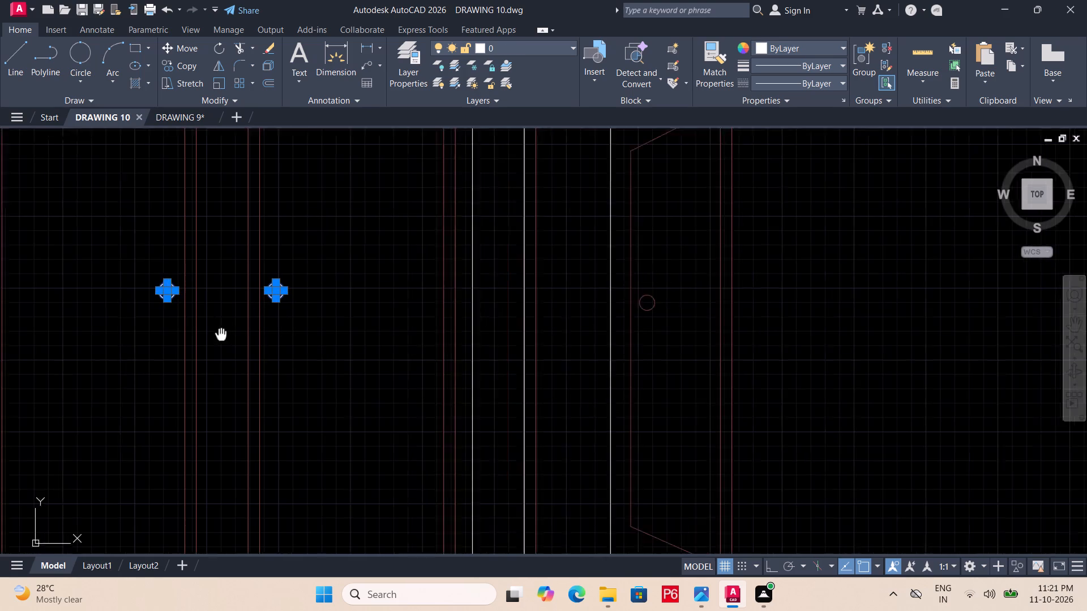
{"action": "middle_click_drag", "start_coordinate": [231, 334], "coordinate": [804, 345]}
{"action": "left_click", "coordinate": [341, 306]}
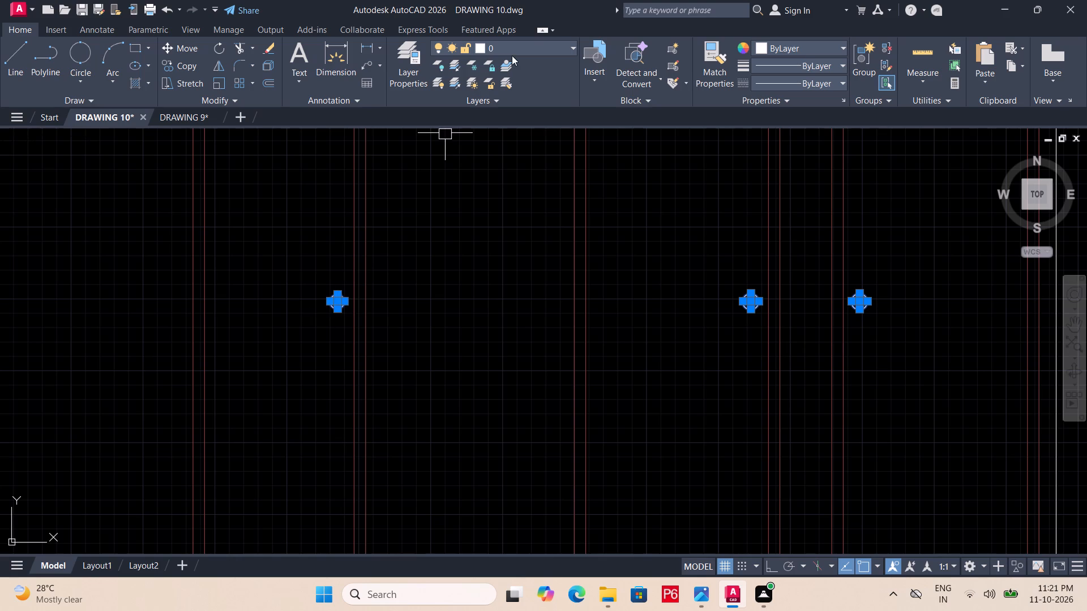
{"action": "left_click", "coordinate": [530, 43]}
{"action": "left_click", "coordinate": [512, 300]}
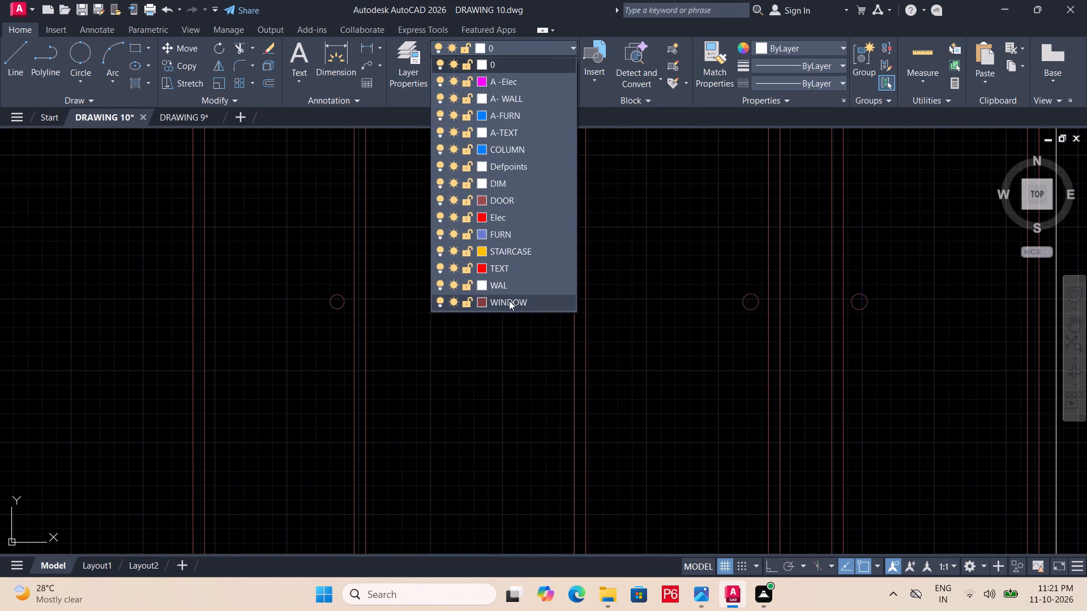
Save the drawing.
{"action": "scroll", "coordinate": [424, 301], "scroll_direction": "down", "scroll_amount": 1}
{"action": "key", "text": "Escape"}
{"action": "scroll", "coordinate": [397, 307], "scroll_direction": "down", "scroll_amount": 1}
{"action": "key", "text": "ctrl+s"}
{"action": "key", "text": "ctrl+s"}
{"action": "key", "text": "ctrl+s"}
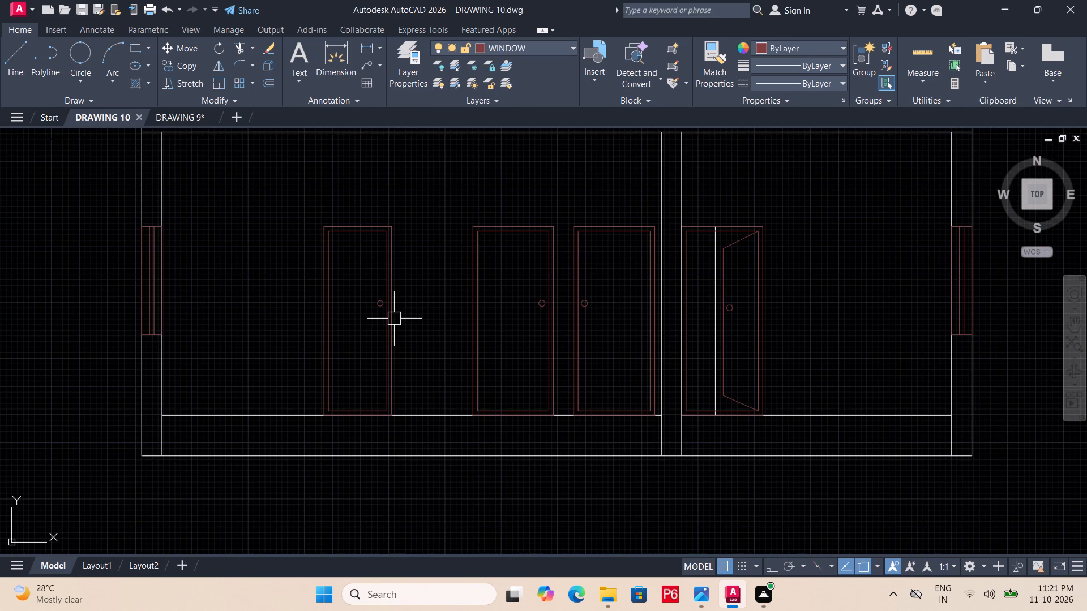
{"action": "key", "text": "ctrl+s"}
{"action": "key", "text": "ctrl+s"}
{"action": "key", "text": "ctrl+s"}
{"action": "key", "text": "ctrl+s"}
{"action": "key", "text": "ctrl+s"}
Look over the building section with its doors, windows and walls.
{"action": "middle_click_drag", "start_coordinate": [547, 269], "coordinate": [505, 380]}
{"action": "scroll", "coordinate": [547, 269], "scroll_direction": "down", "scroll_amount": 1}
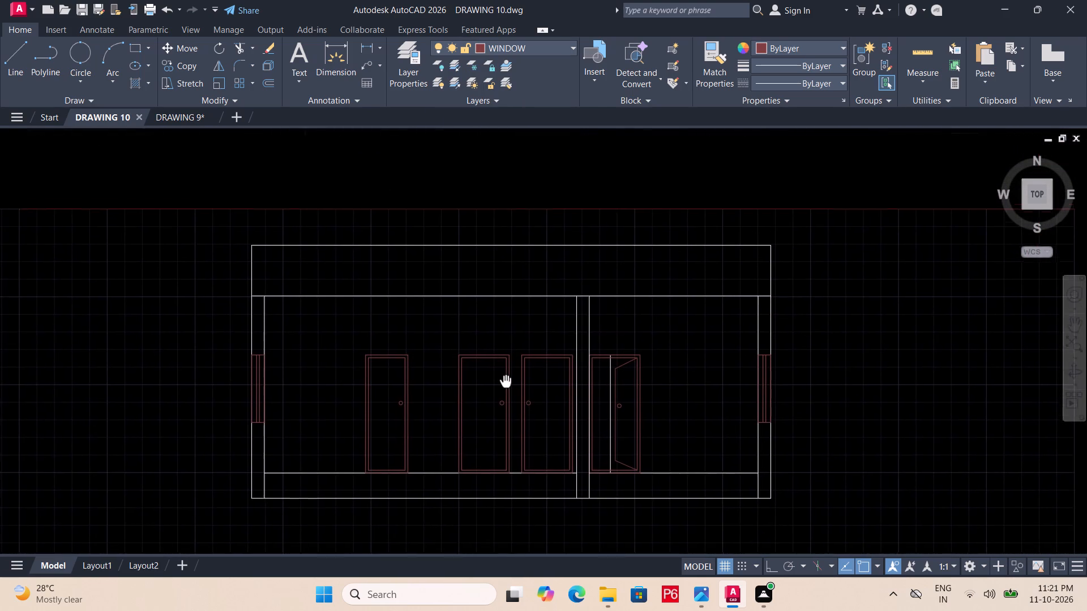
{"action": "middle_click_drag", "start_coordinate": [505, 380], "coordinate": [501, 371]}
{"action": "middle_click_drag", "start_coordinate": [463, 319], "coordinate": [422, 375]}
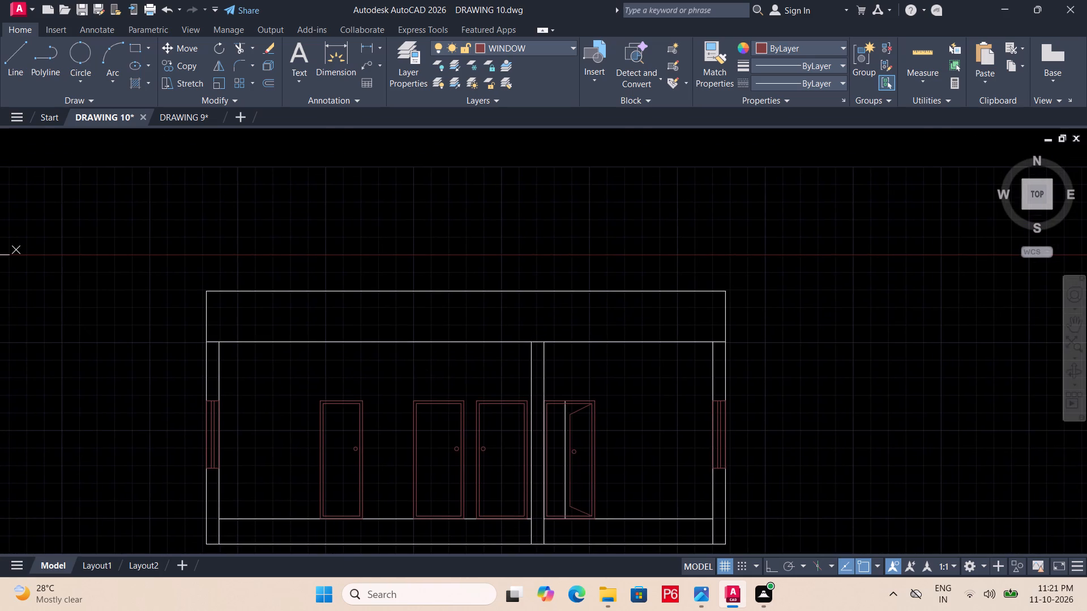
{"action": "middle_click_drag", "start_coordinate": [464, 378], "coordinate": [474, 313]}
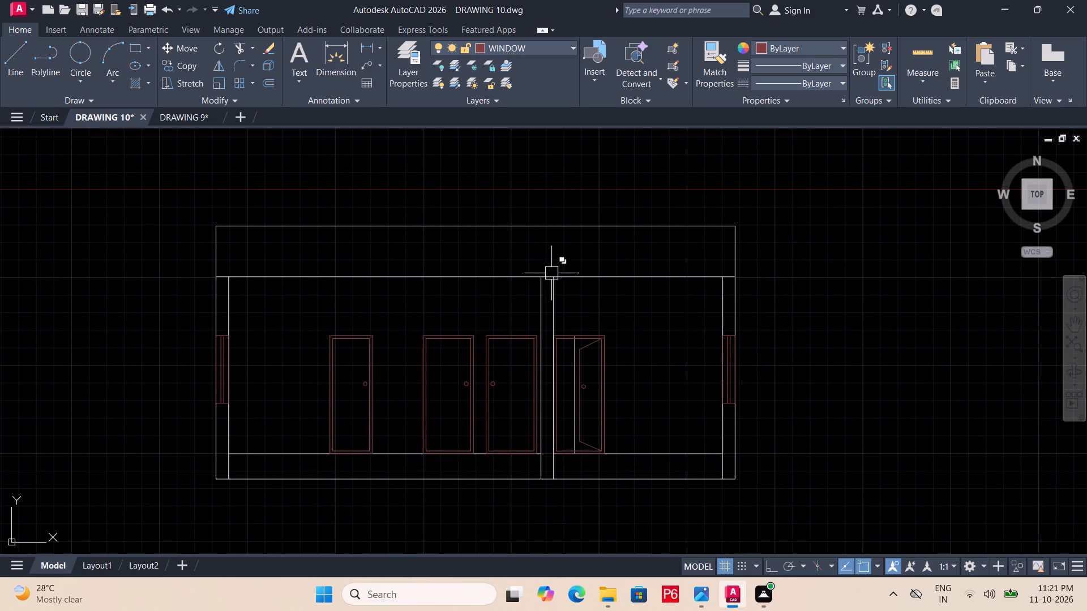
{"action": "middle_click_drag", "start_coordinate": [627, 290], "coordinate": [661, 195]}
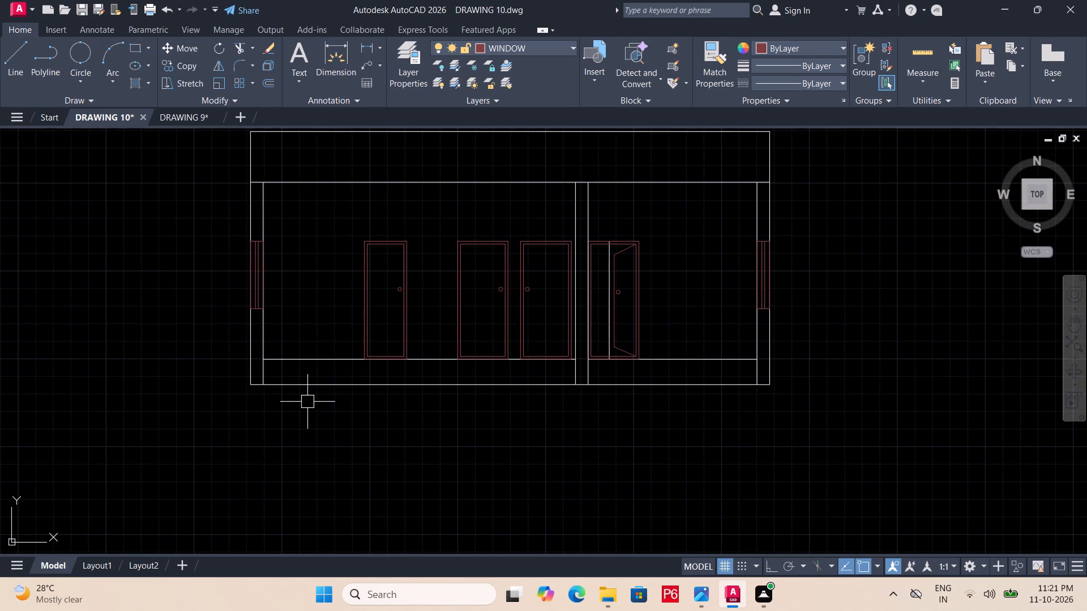
{"action": "middle_click_drag", "start_coordinate": [309, 403], "coordinate": [374, 399]}
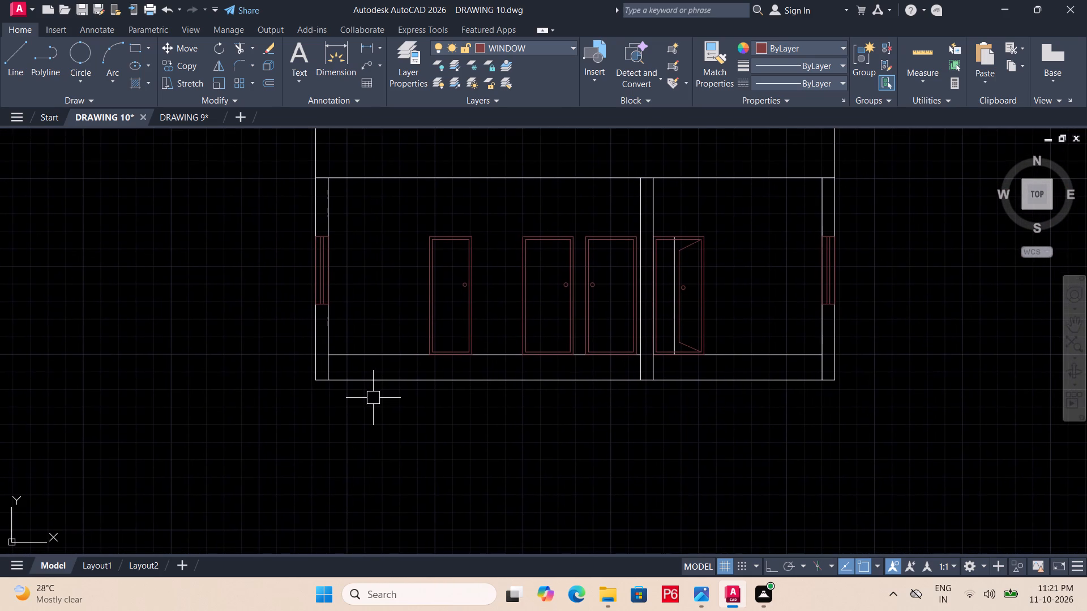
{"action": "middle_click_drag", "start_coordinate": [385, 269], "coordinate": [377, 289]}
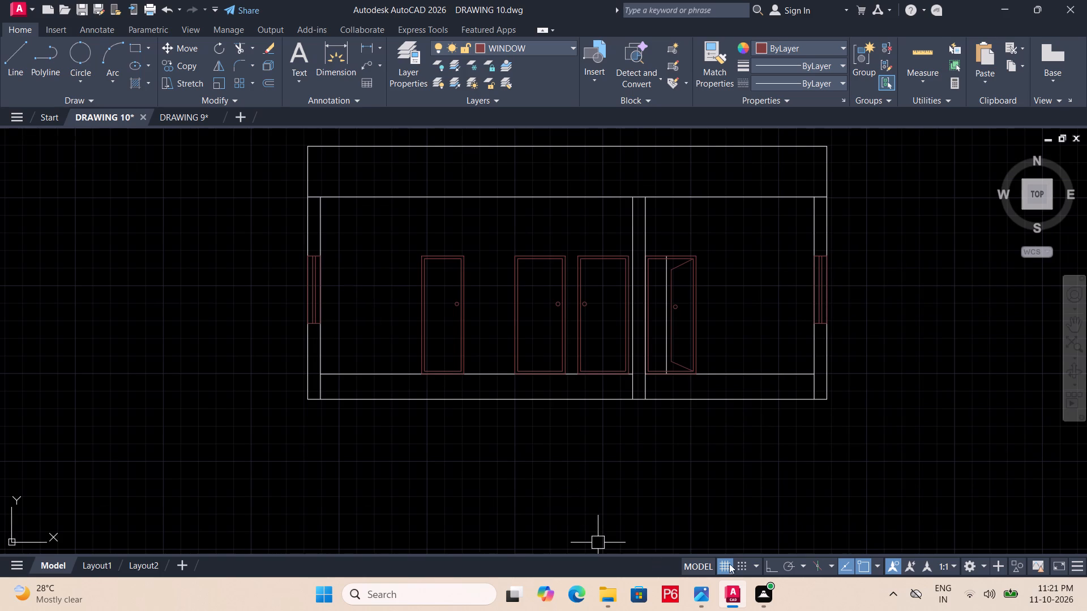
In DRAWING 9, copy the leftmost stepped footing of the X-Y SECTION, including its hatched base, to the clipboard.
{"action": "left_click", "coordinate": [185, 115]}
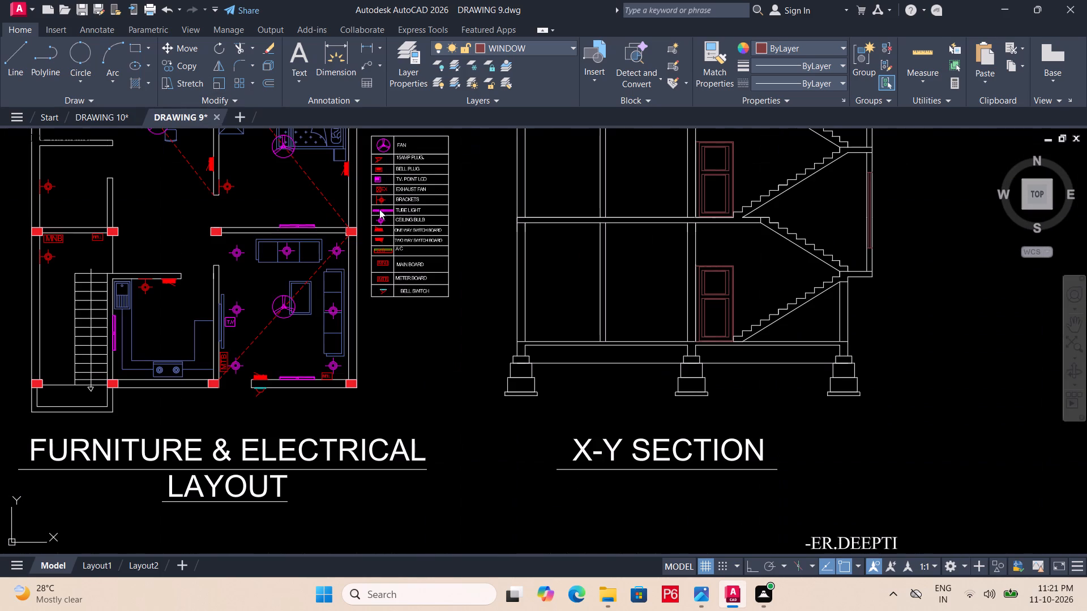
{"action": "middle_click_drag", "start_coordinate": [439, 250], "coordinate": [399, 178]}
{"action": "scroll", "coordinate": [507, 303], "scroll_direction": "up", "scroll_amount": 2}
{"action": "scroll", "coordinate": [453, 298], "scroll_direction": "up", "scroll_amount": 1}
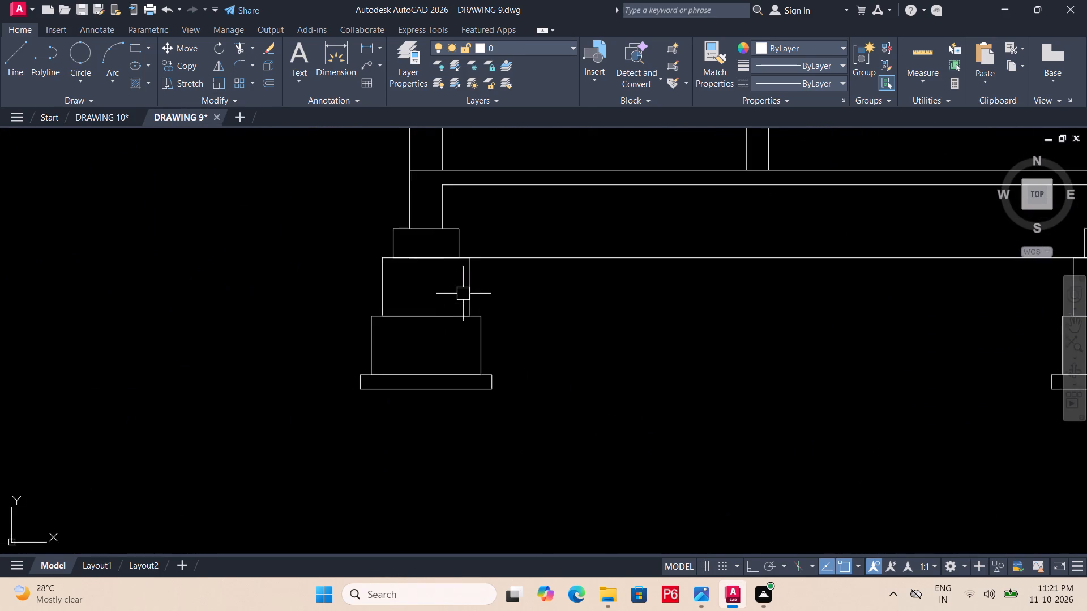
{"action": "middle_click_drag", "start_coordinate": [465, 294], "coordinate": [567, 243]}
{"action": "double_click", "coordinate": [638, 294]}
{"action": "left_click_drag", "start_coordinate": [398, 356], "coordinate": [407, 346]}
{"action": "left_click", "coordinate": [543, 265]}
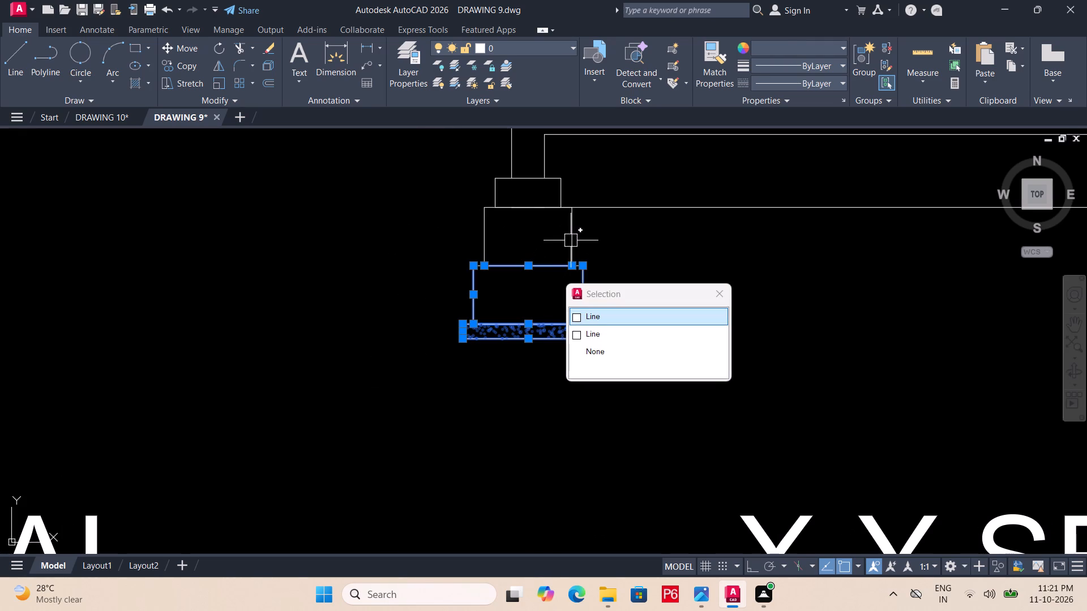
{"action": "left_click", "coordinate": [571, 240]}
{"action": "left_click", "coordinate": [485, 222]}
{"action": "left_click", "coordinate": [513, 209]}
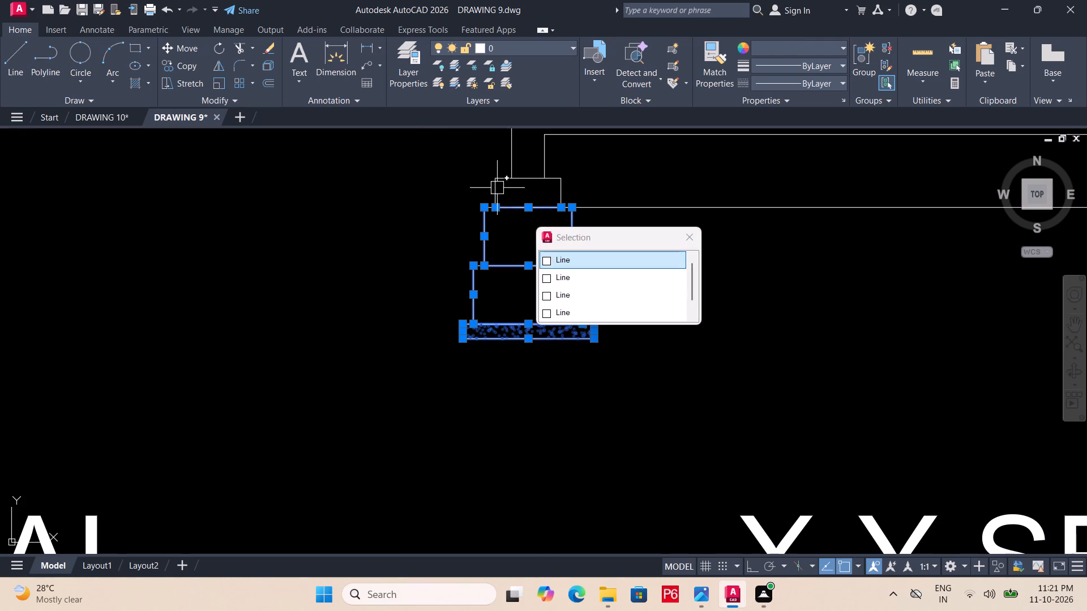
{"action": "left_click_drag", "start_coordinate": [497, 188], "coordinate": [503, 184]}
{"action": "left_click", "coordinate": [520, 179]}
{"action": "left_click", "coordinate": [558, 188]}
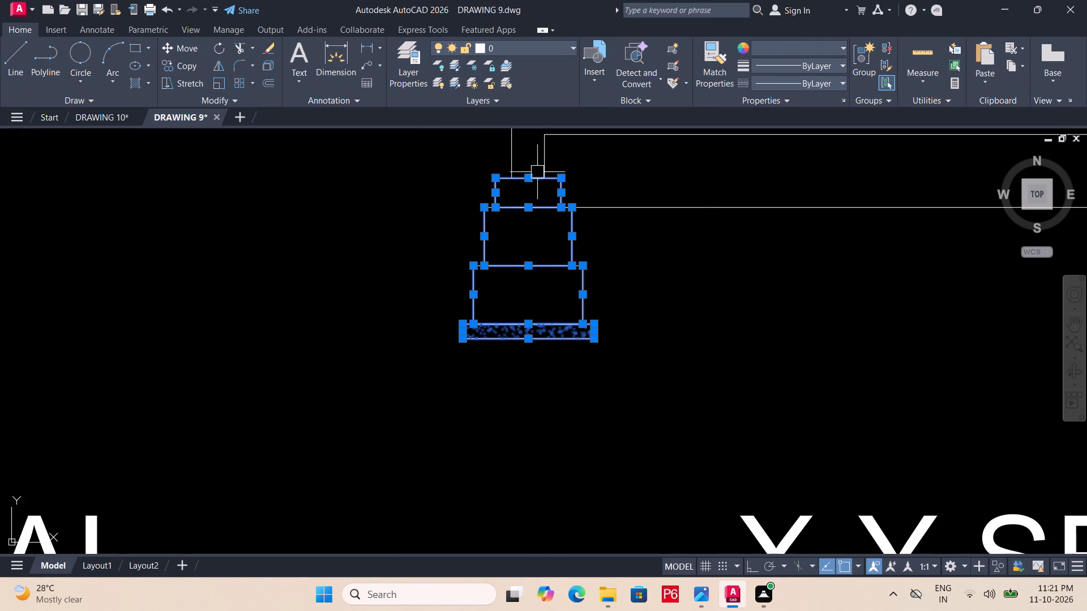
{"action": "middle_click_drag", "start_coordinate": [543, 160], "coordinate": [545, 305]}
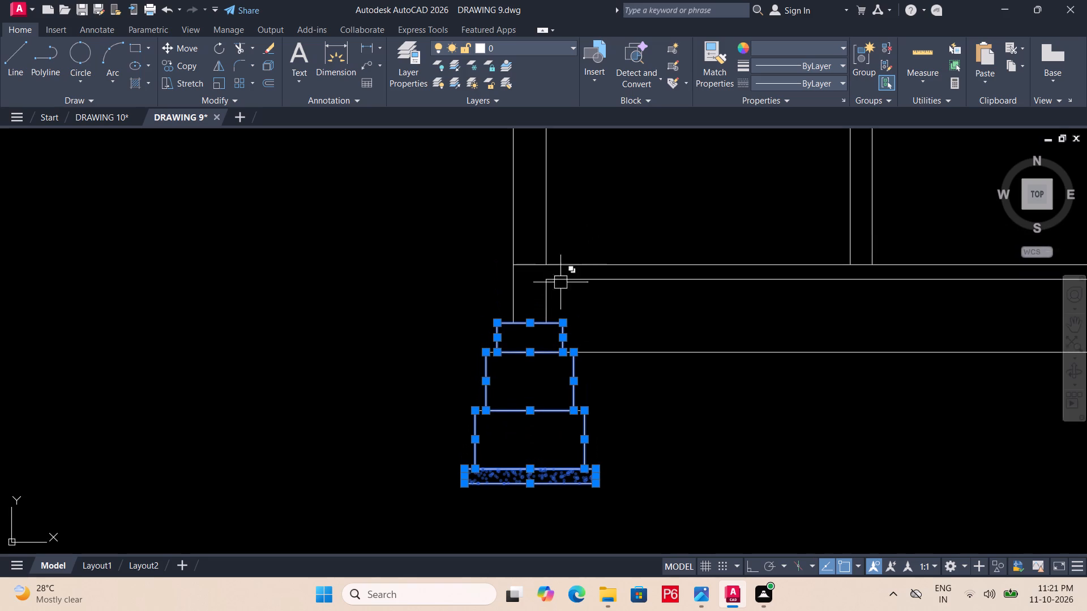
{"action": "key", "text": "c"}
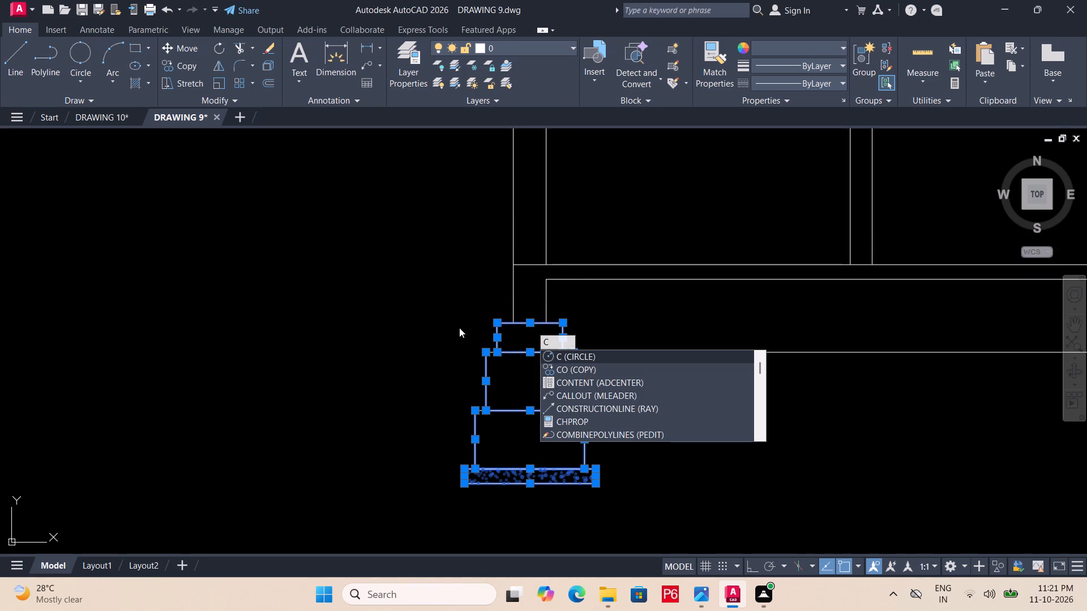
{"action": "key", "text": "BackSpace"}
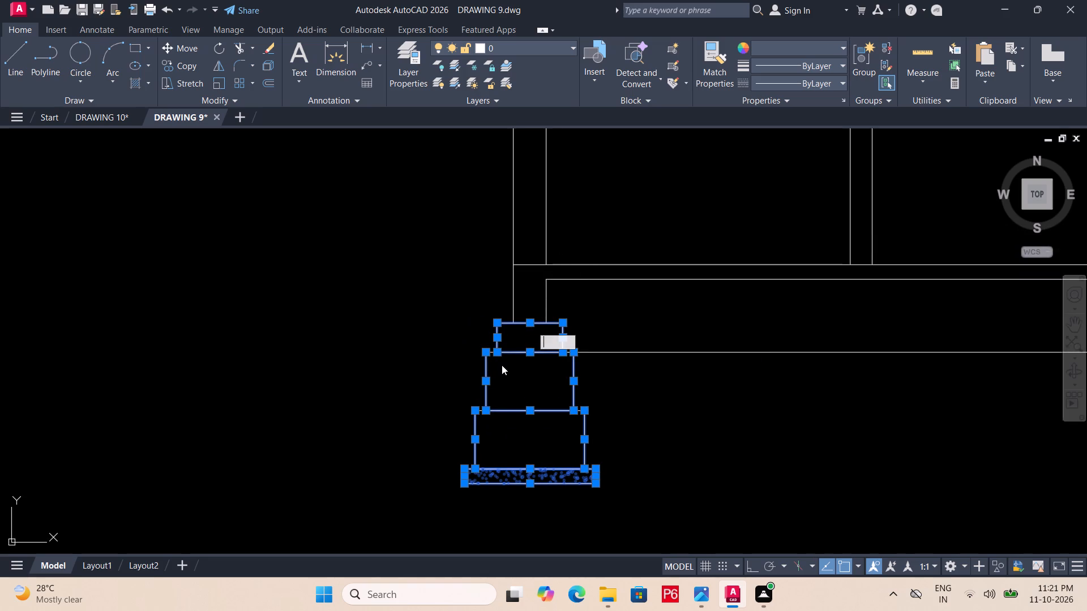
{"action": "double_click", "coordinate": [633, 386]}
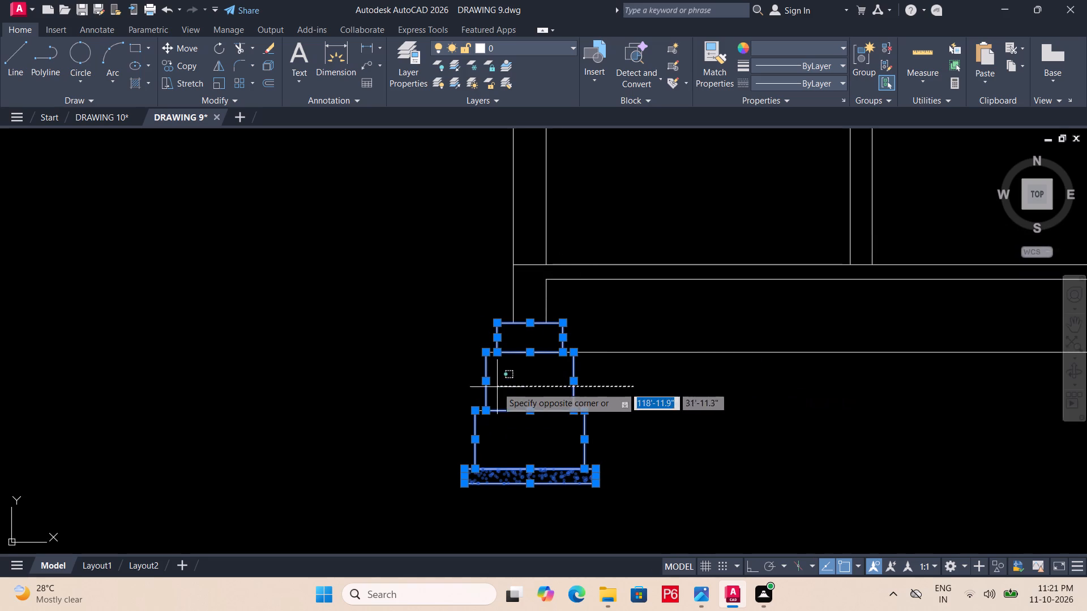
{"action": "left_click", "coordinate": [640, 399]}
{"action": "right_click", "coordinate": [524, 378]}
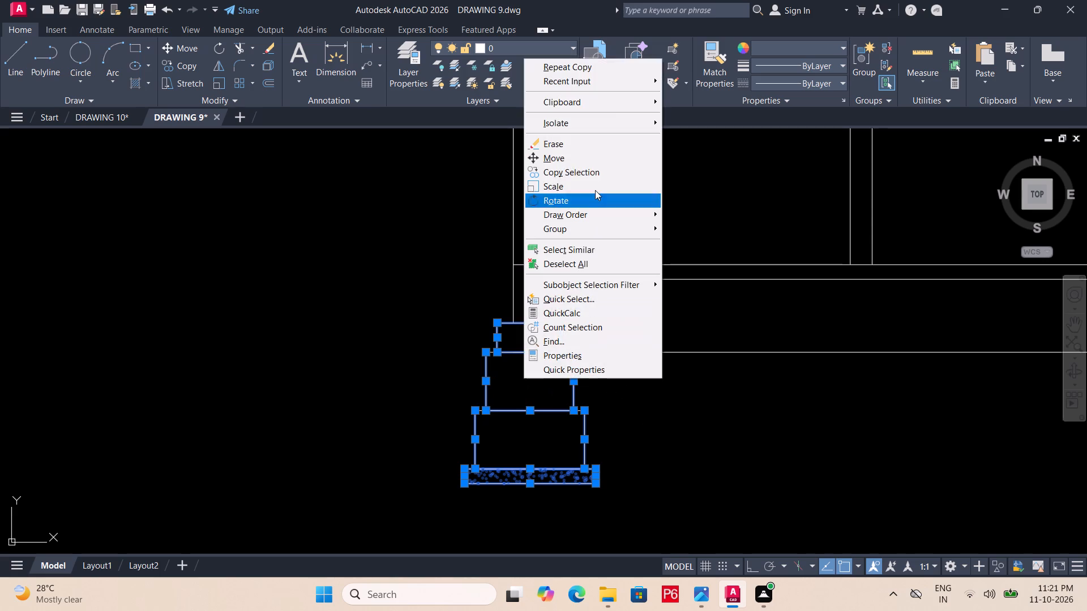
{"action": "left_click", "coordinate": [615, 108]}
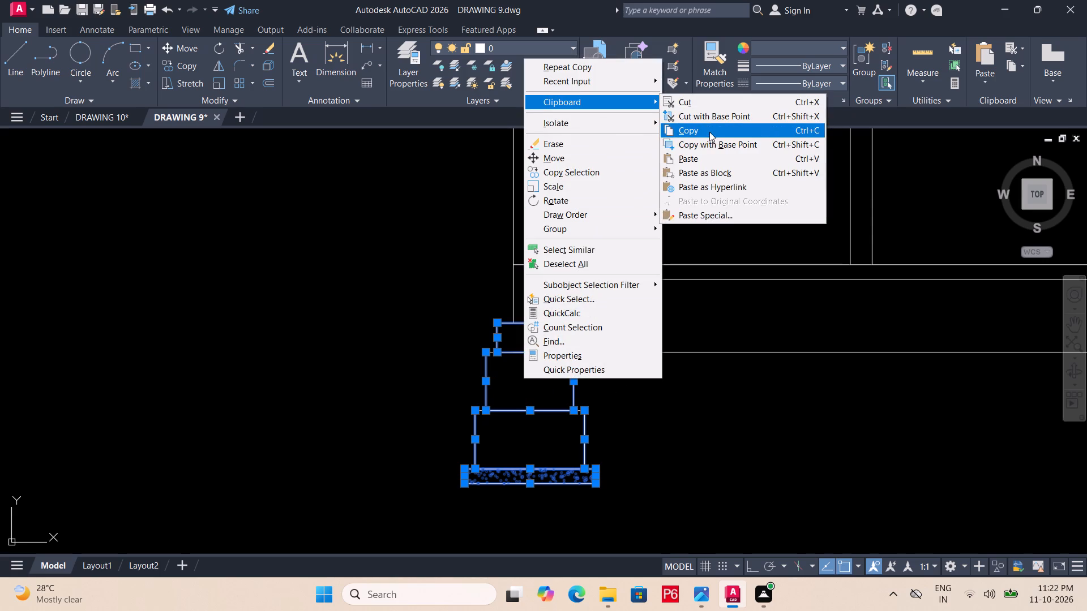
{"action": "left_click", "coordinate": [709, 132]}
Paste the footing into DRAWING 10, in the empty space beside the section's lower-left corner.
{"action": "left_click", "coordinate": [94, 113]}
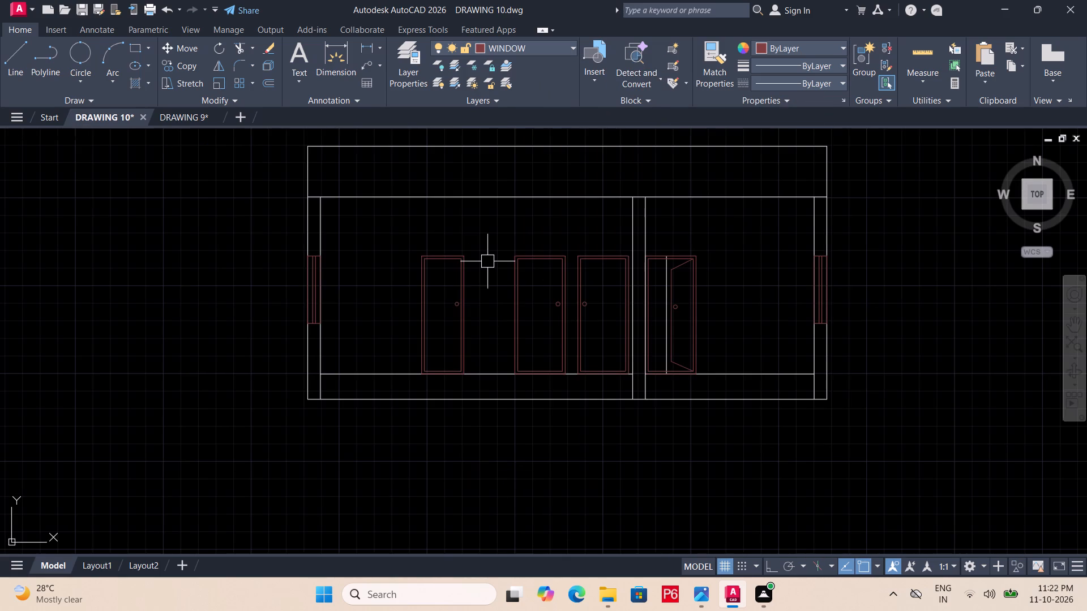
{"action": "right_click", "coordinate": [212, 397]}
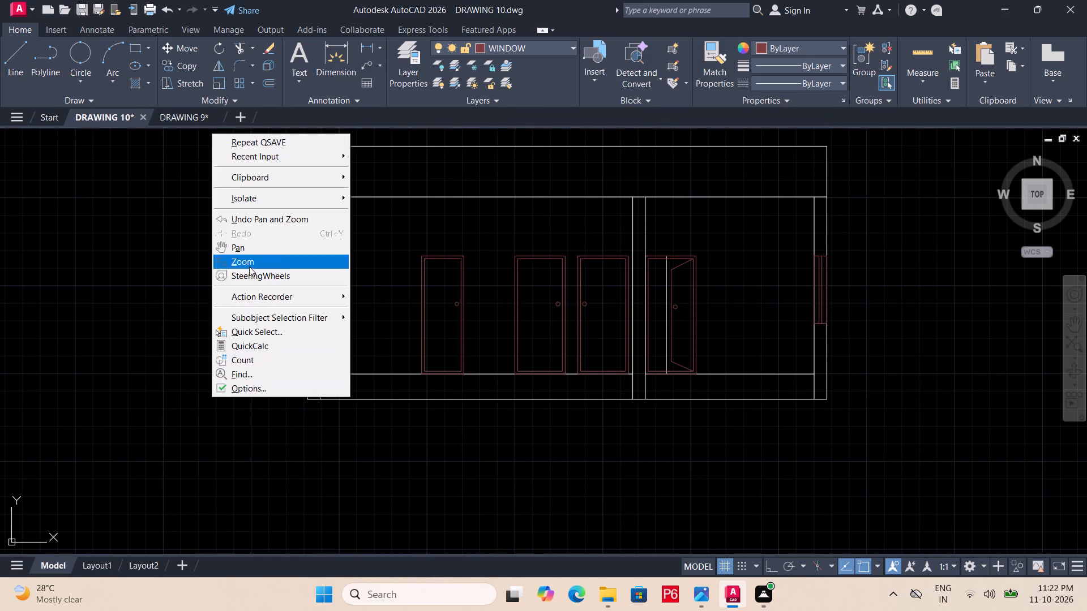
{"action": "left_click", "coordinate": [272, 179]}
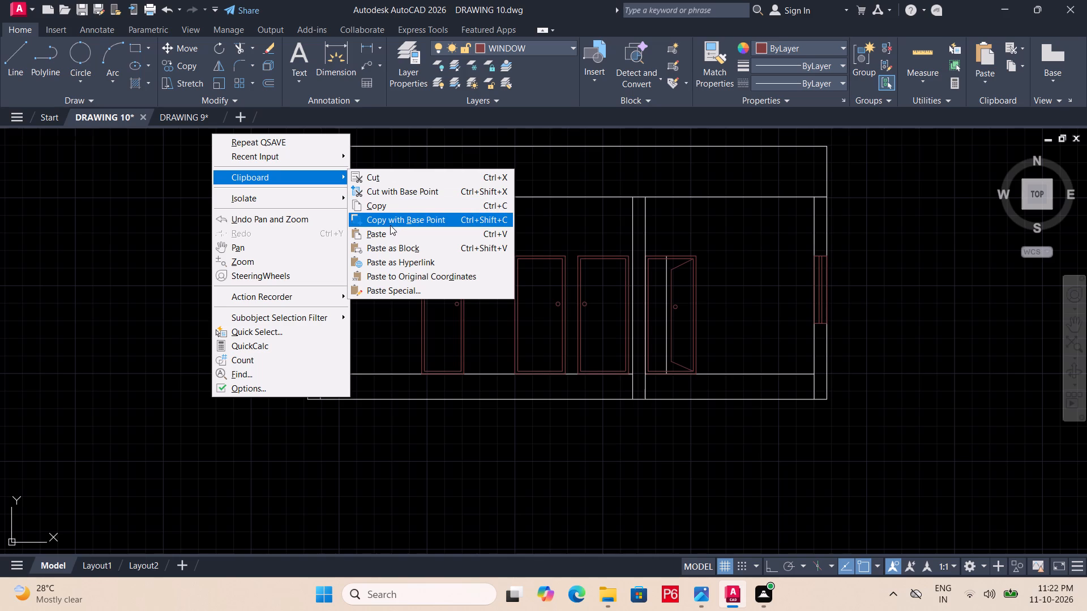
{"action": "left_click", "coordinate": [391, 233]}
{"action": "left_click", "coordinate": [191, 450]}
{"action": "key", "text": "Escape"}
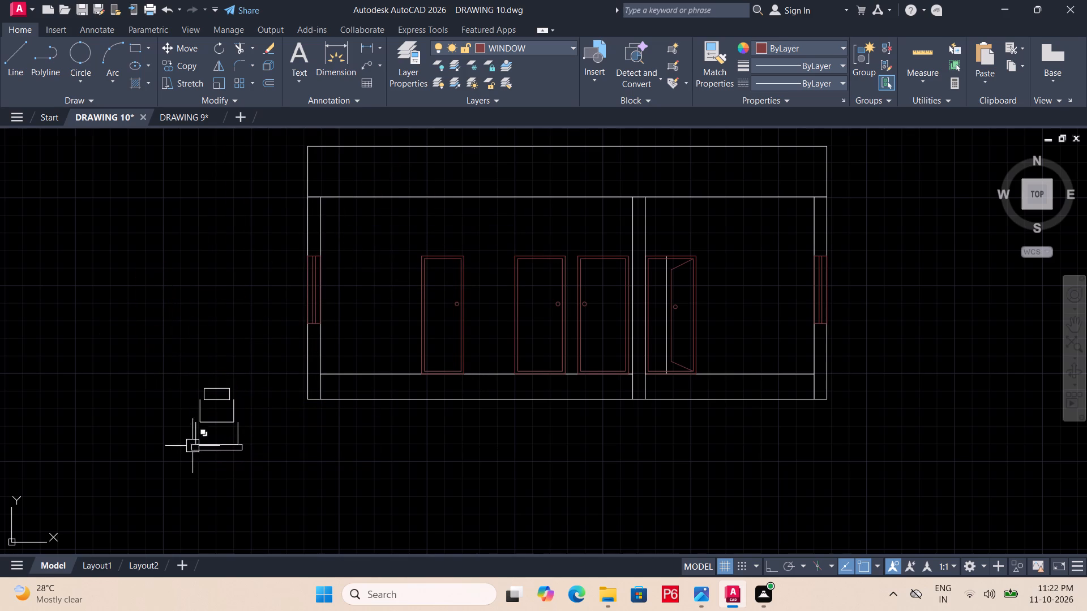
Close DRAWING 9 without saving its changes, keeping DRAWING 10 open.
{"action": "left_click", "coordinate": [187, 115]}
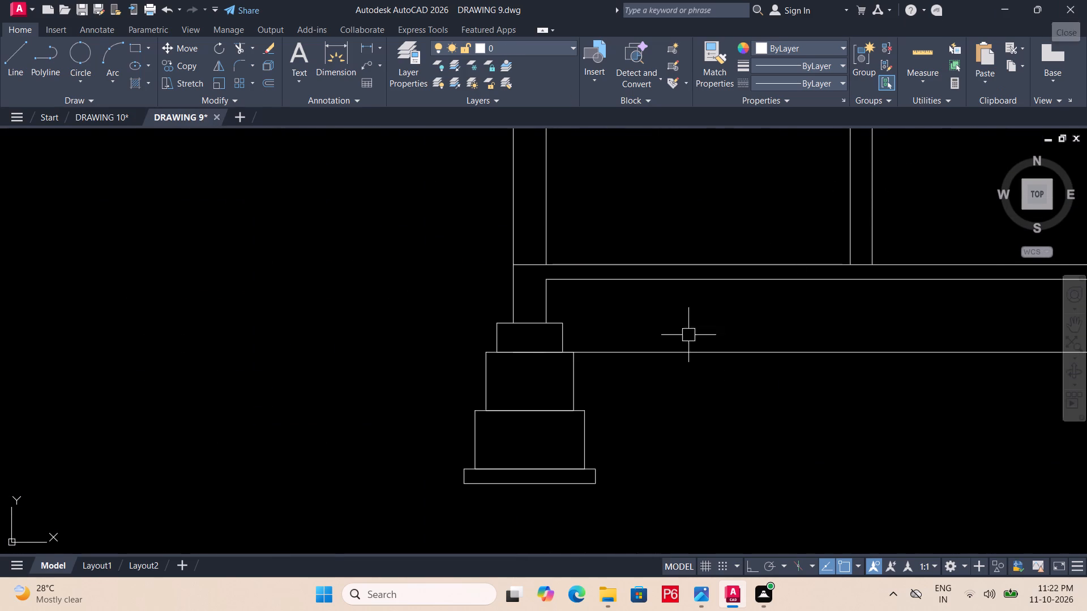
{"action": "scroll", "coordinate": [645, 353], "scroll_direction": "down", "scroll_amount": 3}
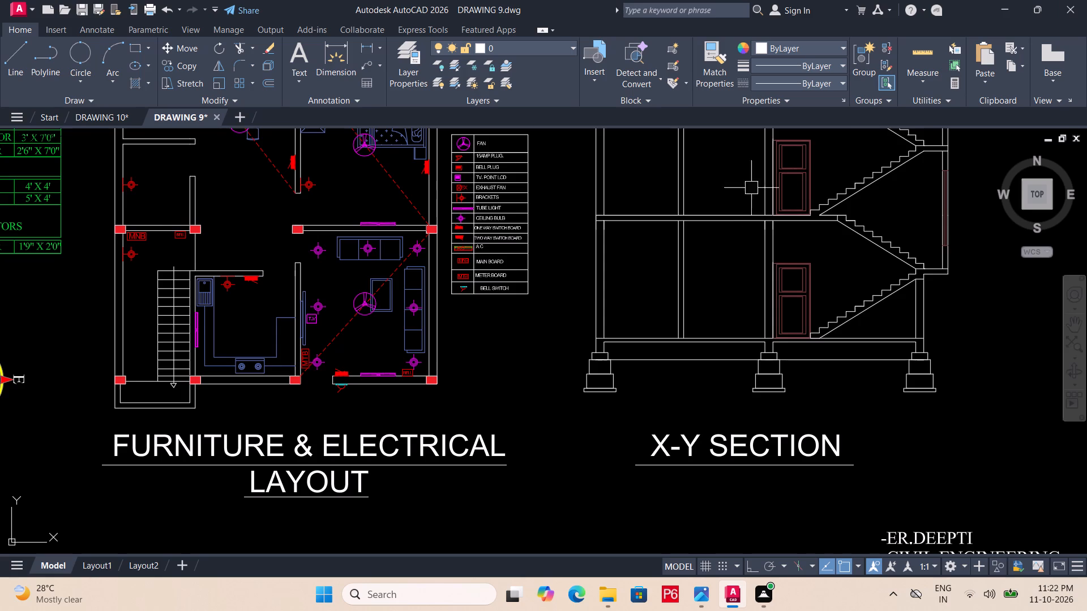
{"action": "scroll", "coordinate": [565, 339], "scroll_direction": "down", "scroll_amount": 1}
{"action": "middle_click_drag", "start_coordinate": [565, 339], "coordinate": [578, 554]}
{"action": "scroll", "coordinate": [580, 376], "scroll_direction": "down", "scroll_amount": 1}
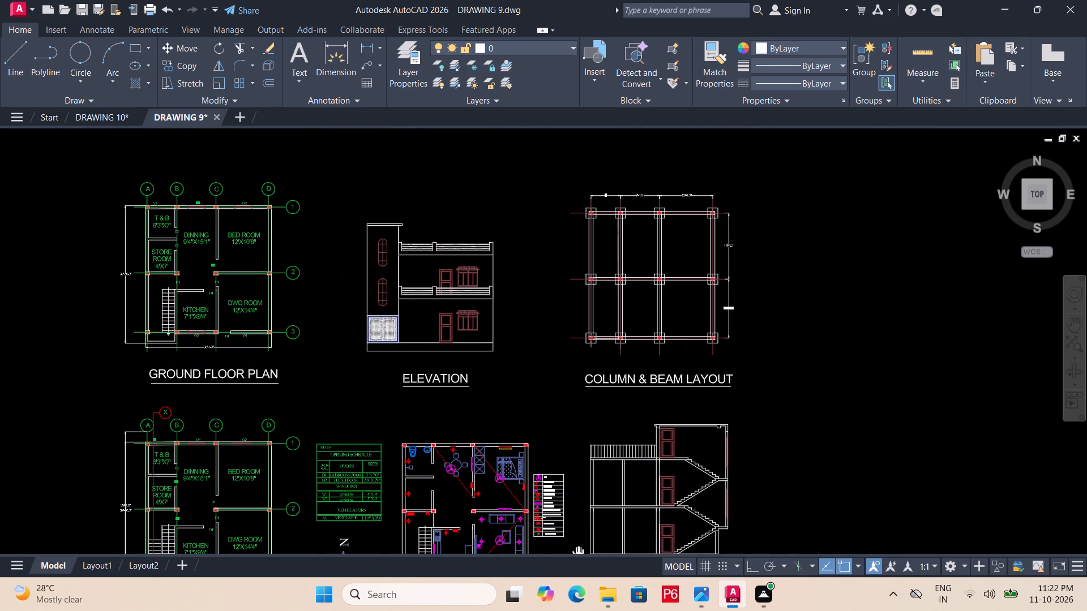
{"action": "middle_click_drag", "start_coordinate": [578, 554], "coordinate": [566, 480]}
{"action": "left_click", "coordinate": [1071, 13]}
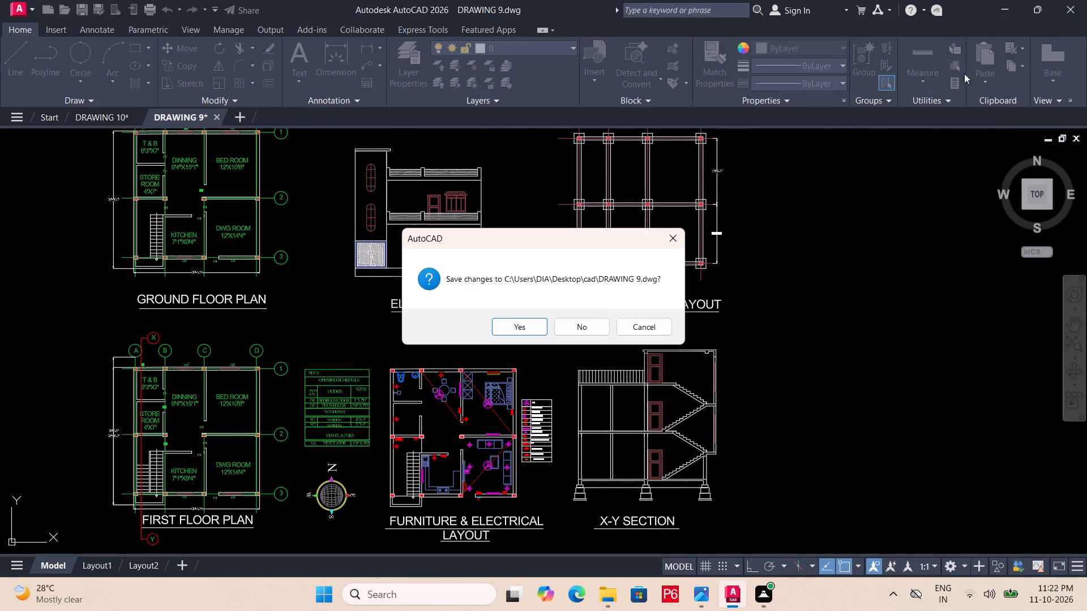
{"action": "left_click", "coordinate": [580, 326]}
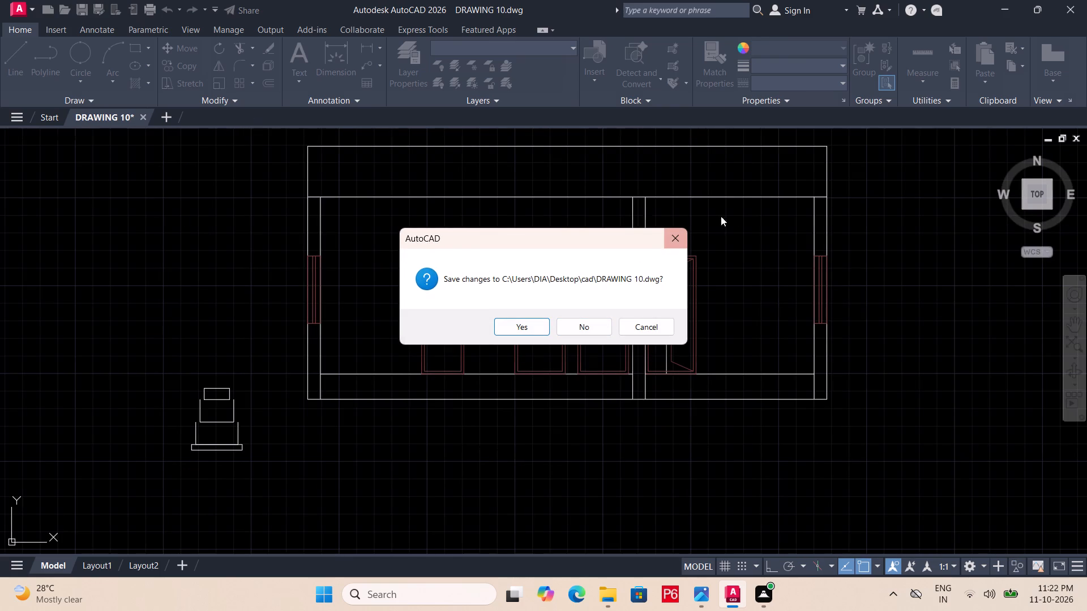
{"action": "left_click", "coordinate": [746, 217]}
{"action": "left_click", "coordinate": [685, 235]}
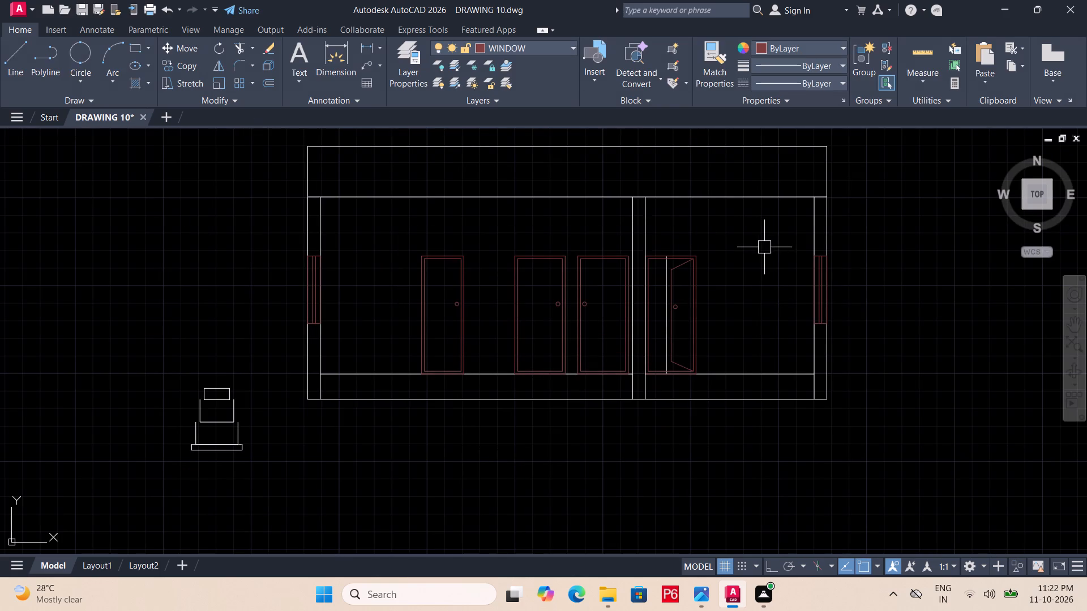
Save DRAWING 10.
{"action": "key", "text": "ctrl+s"}
{"action": "key", "text": "ctrl+s"}
{"action": "key", "text": "ctrl+s"}
{"action": "key", "text": "ctrl+s"}
{"action": "key", "text": "ctrl+s"}
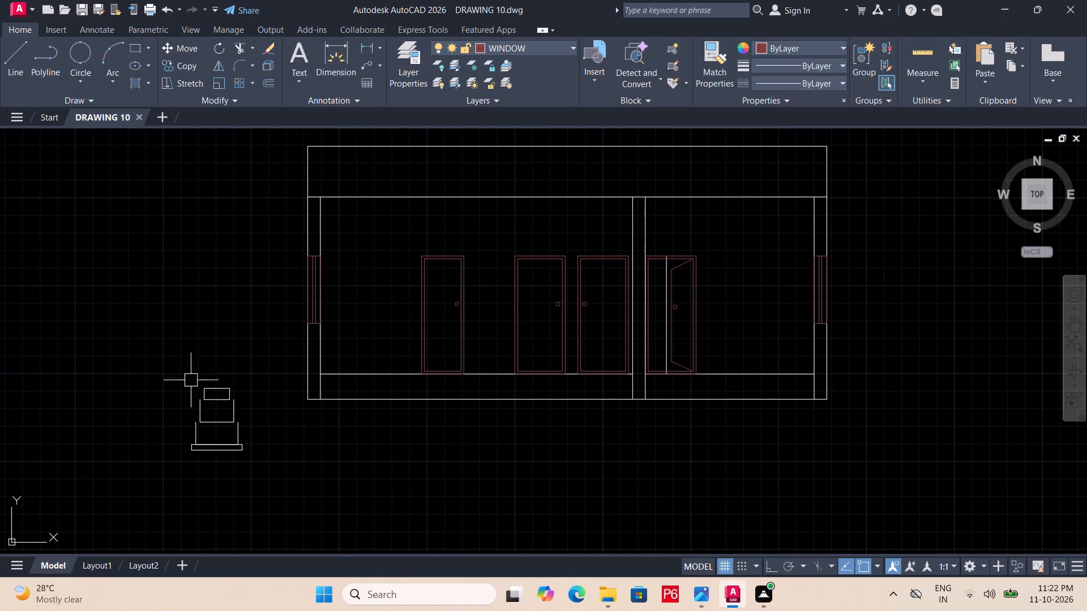
Fillet the four open upper corners of the pasted footing's two middle tiers to close their outlines.
{"action": "scroll", "coordinate": [203, 407], "scroll_direction": "up", "scroll_amount": 1}
{"action": "middle_click_drag", "start_coordinate": [204, 406], "coordinate": [245, 352]}
{"action": "scroll", "coordinate": [296, 341], "scroll_direction": "up", "scroll_amount": 1}
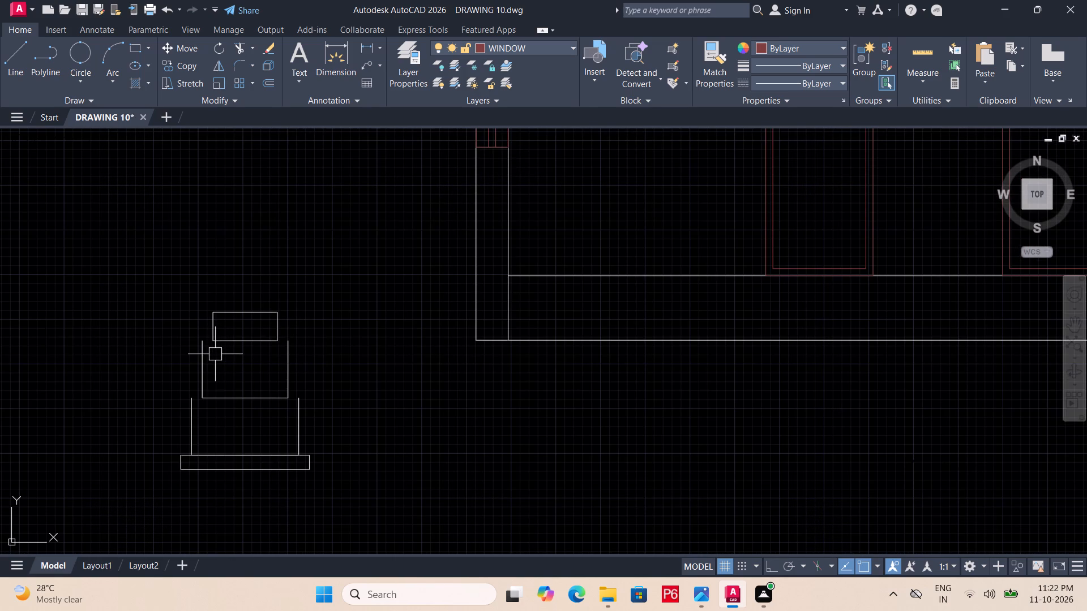
{"action": "type", "text": "F"}
{"action": "key", "text": "space"}
{"action": "left_click", "coordinate": [205, 363]}
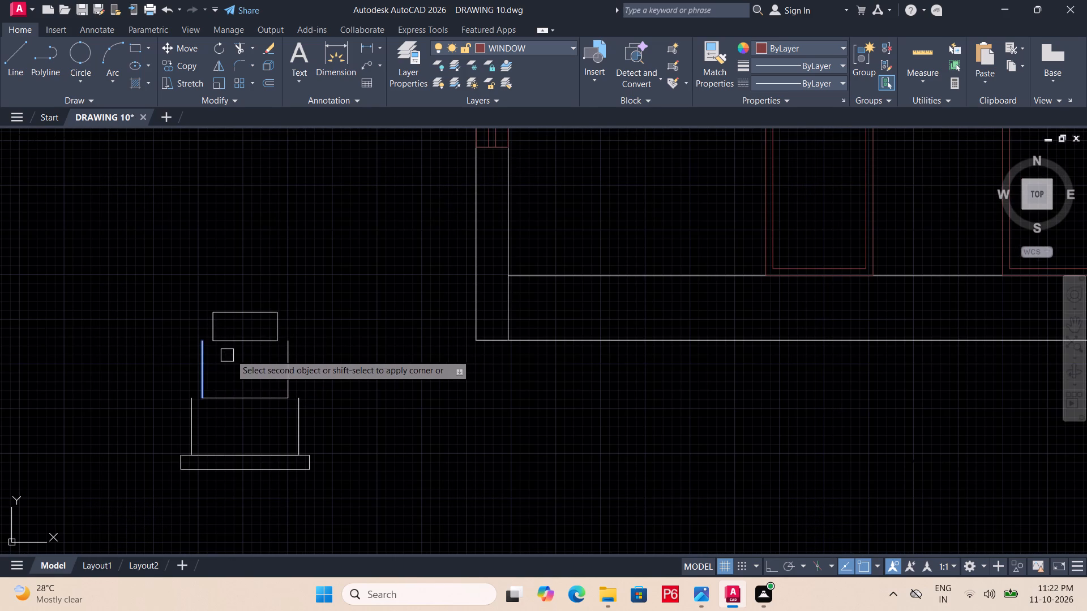
{"action": "left_click", "coordinate": [242, 344]}
{"action": "key", "text": "space"}
{"action": "left_click_drag", "start_coordinate": [263, 342], "coordinate": [272, 342]}
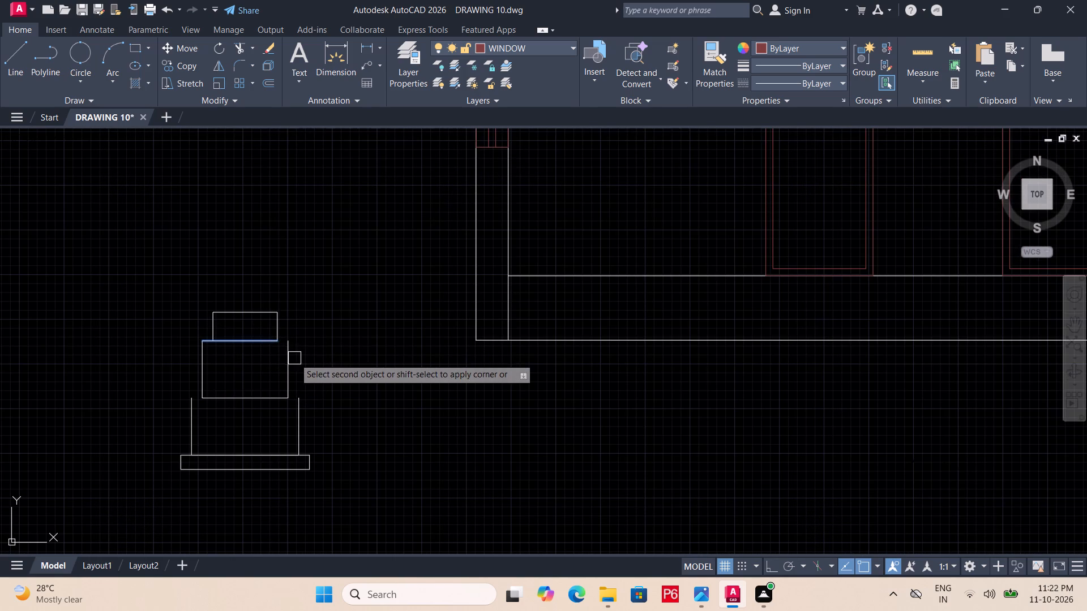
{"action": "left_click", "coordinate": [292, 360]}
{"action": "key", "text": "space"}
{"action": "left_click_drag", "start_coordinate": [194, 415], "coordinate": [206, 411]}
{"action": "left_click", "coordinate": [238, 397]}
{"action": "key", "text": "space"}
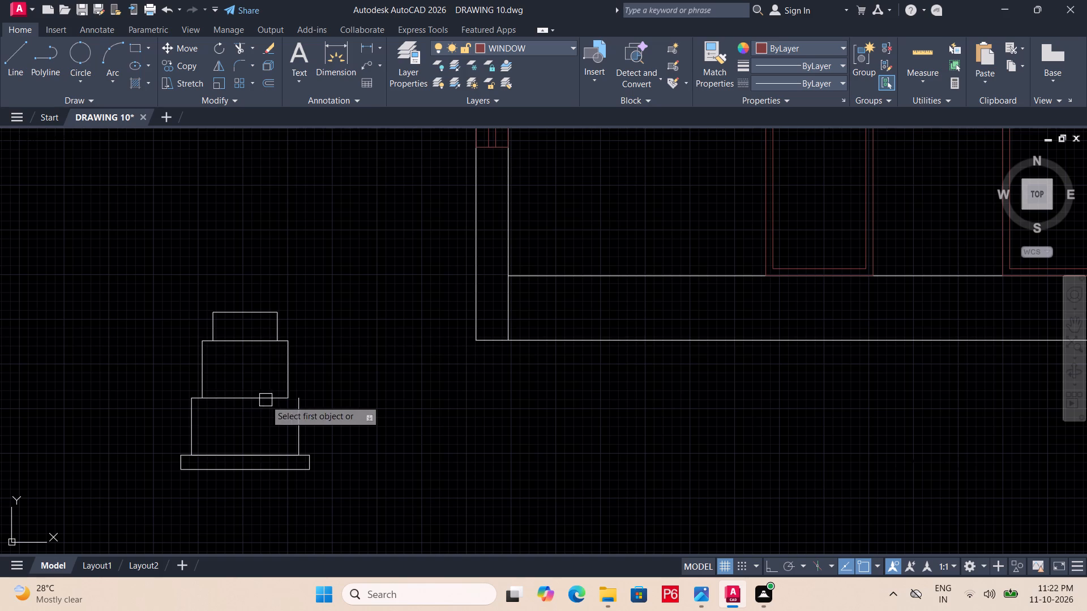
{"action": "left_click", "coordinate": [272, 400]}
{"action": "left_click", "coordinate": [298, 418]}
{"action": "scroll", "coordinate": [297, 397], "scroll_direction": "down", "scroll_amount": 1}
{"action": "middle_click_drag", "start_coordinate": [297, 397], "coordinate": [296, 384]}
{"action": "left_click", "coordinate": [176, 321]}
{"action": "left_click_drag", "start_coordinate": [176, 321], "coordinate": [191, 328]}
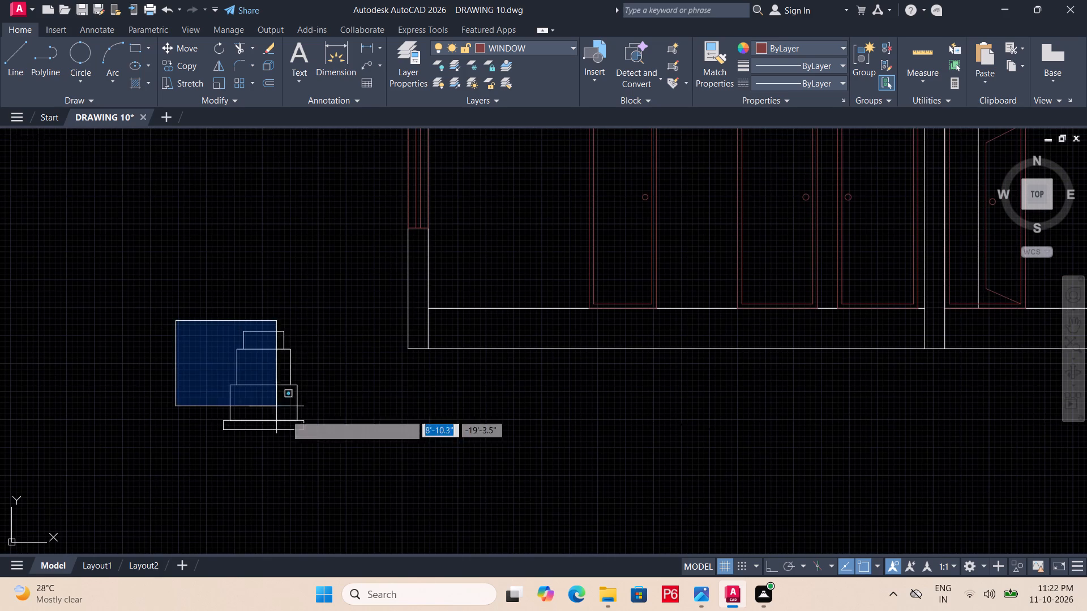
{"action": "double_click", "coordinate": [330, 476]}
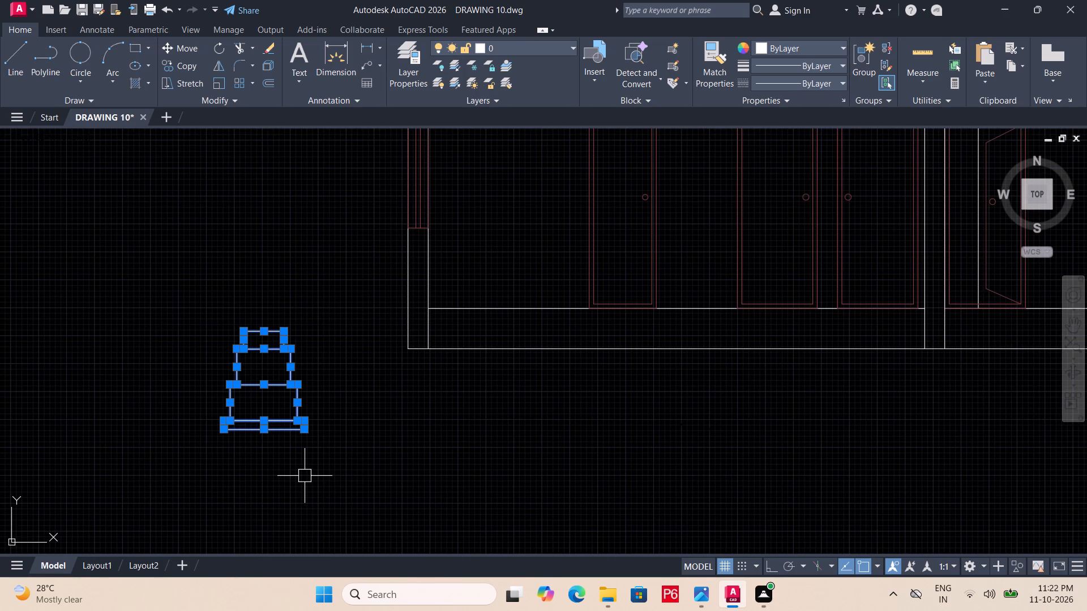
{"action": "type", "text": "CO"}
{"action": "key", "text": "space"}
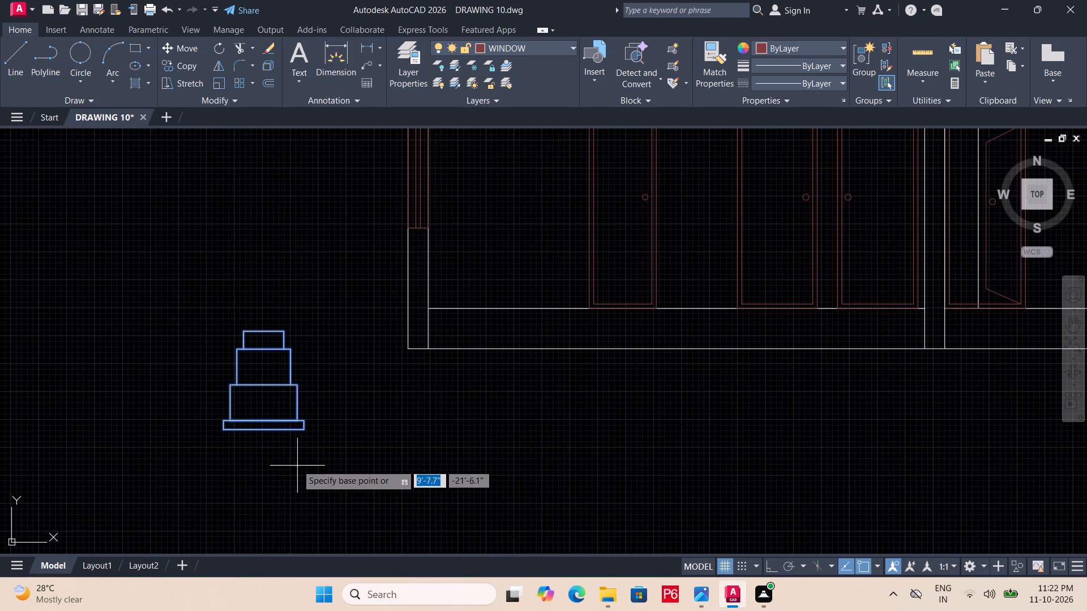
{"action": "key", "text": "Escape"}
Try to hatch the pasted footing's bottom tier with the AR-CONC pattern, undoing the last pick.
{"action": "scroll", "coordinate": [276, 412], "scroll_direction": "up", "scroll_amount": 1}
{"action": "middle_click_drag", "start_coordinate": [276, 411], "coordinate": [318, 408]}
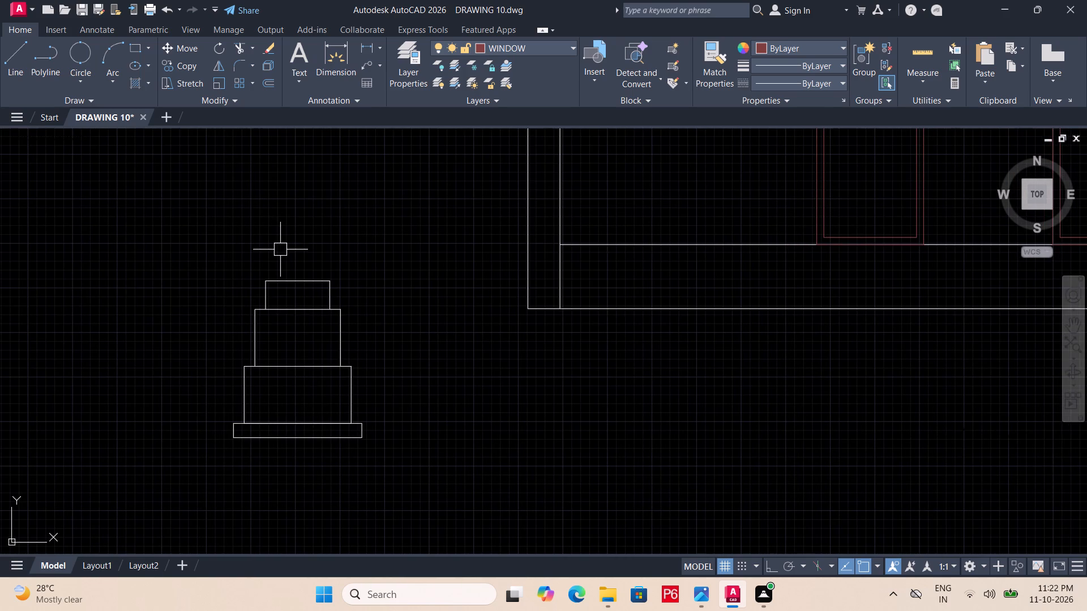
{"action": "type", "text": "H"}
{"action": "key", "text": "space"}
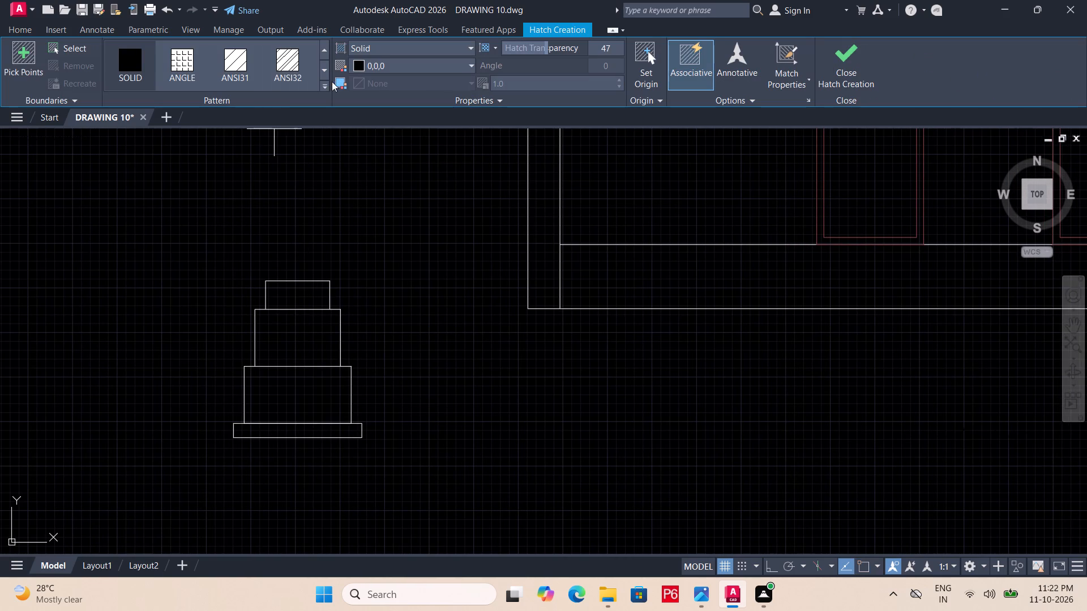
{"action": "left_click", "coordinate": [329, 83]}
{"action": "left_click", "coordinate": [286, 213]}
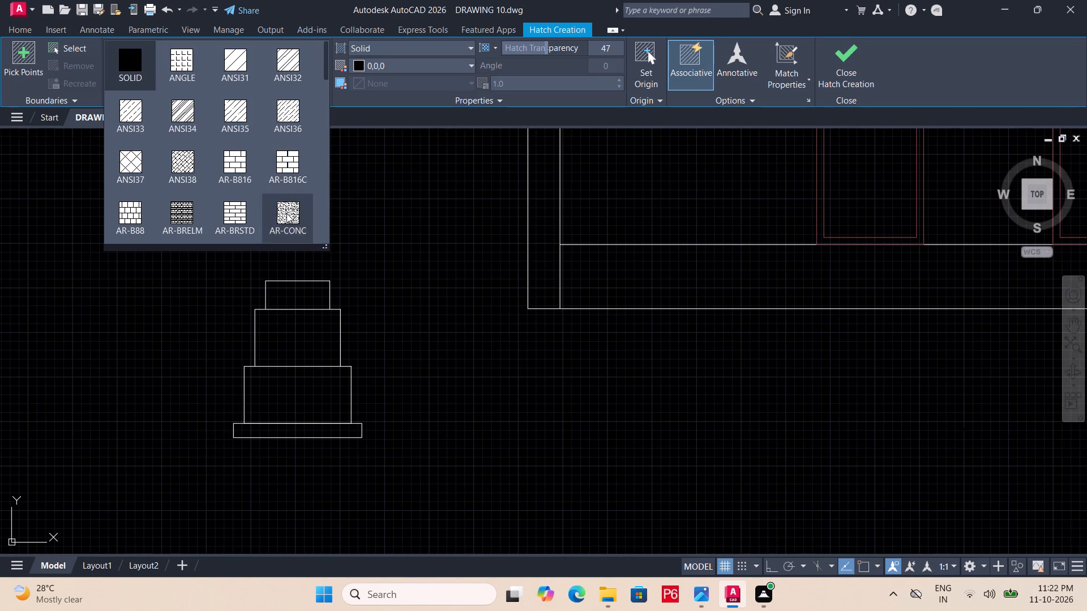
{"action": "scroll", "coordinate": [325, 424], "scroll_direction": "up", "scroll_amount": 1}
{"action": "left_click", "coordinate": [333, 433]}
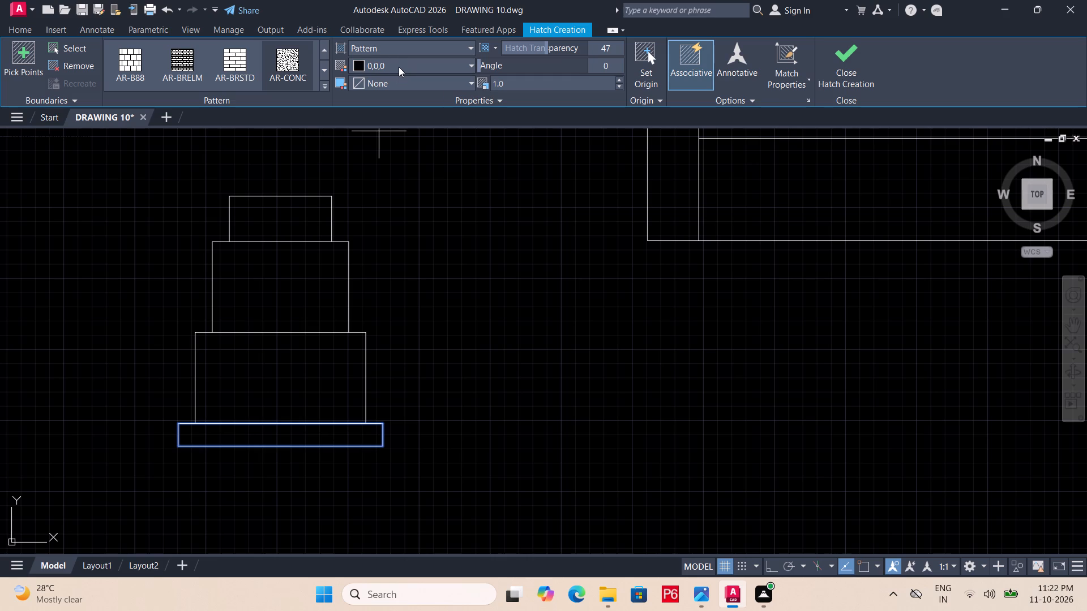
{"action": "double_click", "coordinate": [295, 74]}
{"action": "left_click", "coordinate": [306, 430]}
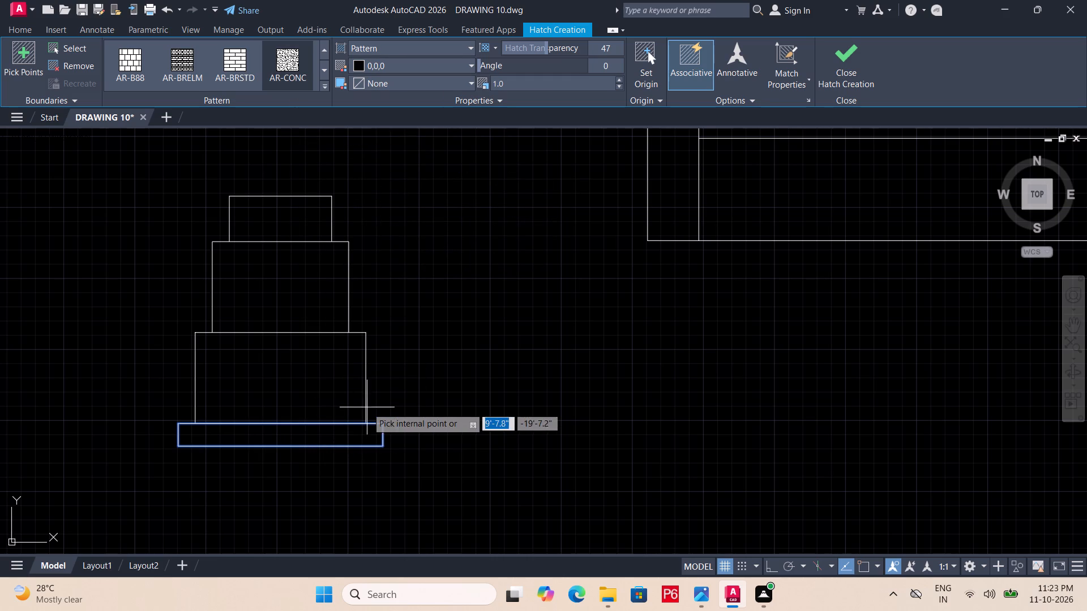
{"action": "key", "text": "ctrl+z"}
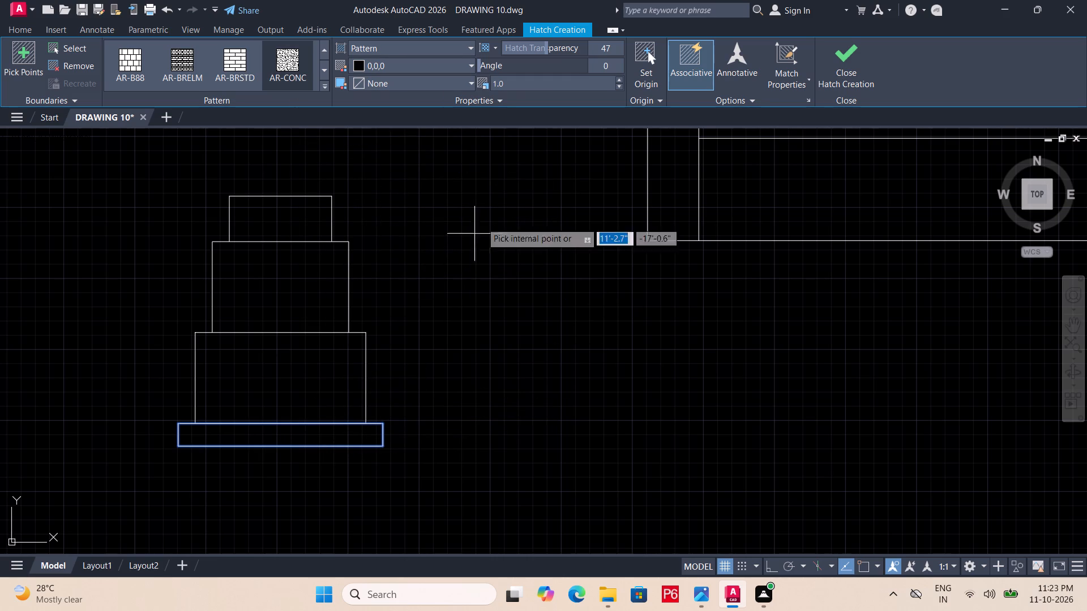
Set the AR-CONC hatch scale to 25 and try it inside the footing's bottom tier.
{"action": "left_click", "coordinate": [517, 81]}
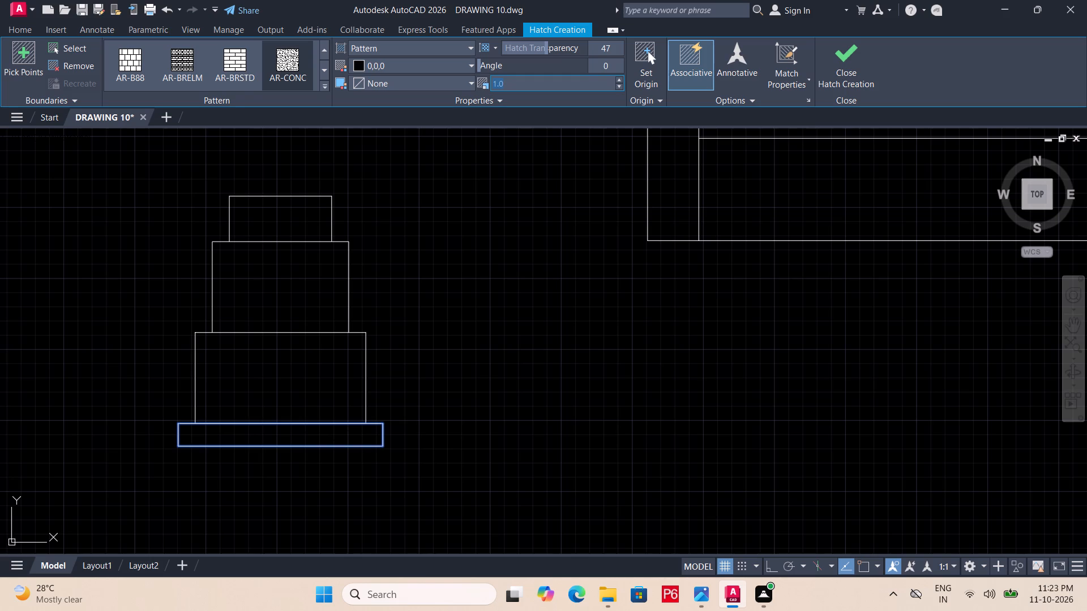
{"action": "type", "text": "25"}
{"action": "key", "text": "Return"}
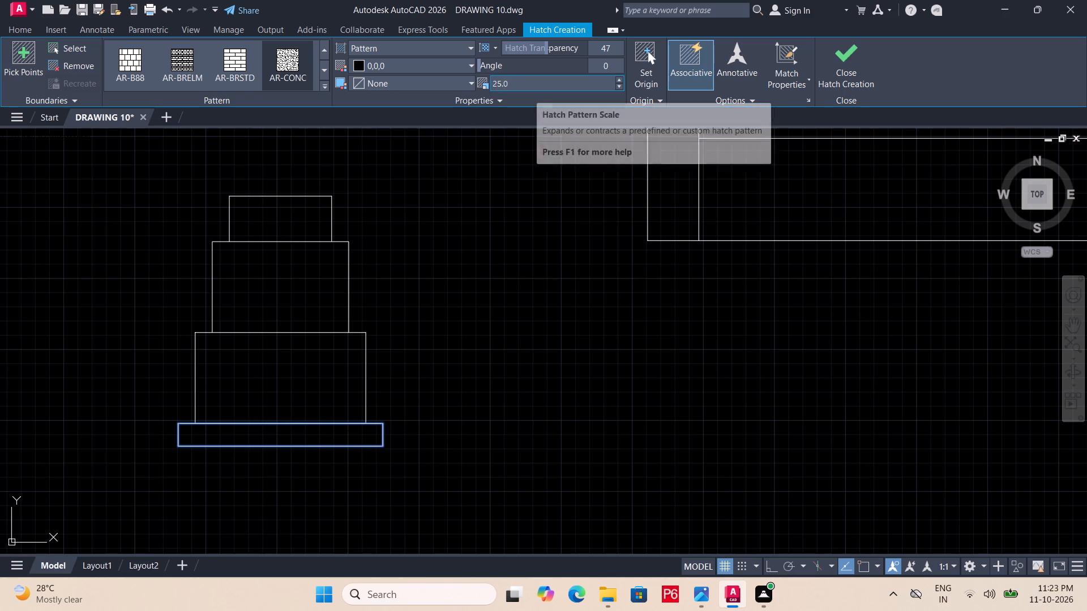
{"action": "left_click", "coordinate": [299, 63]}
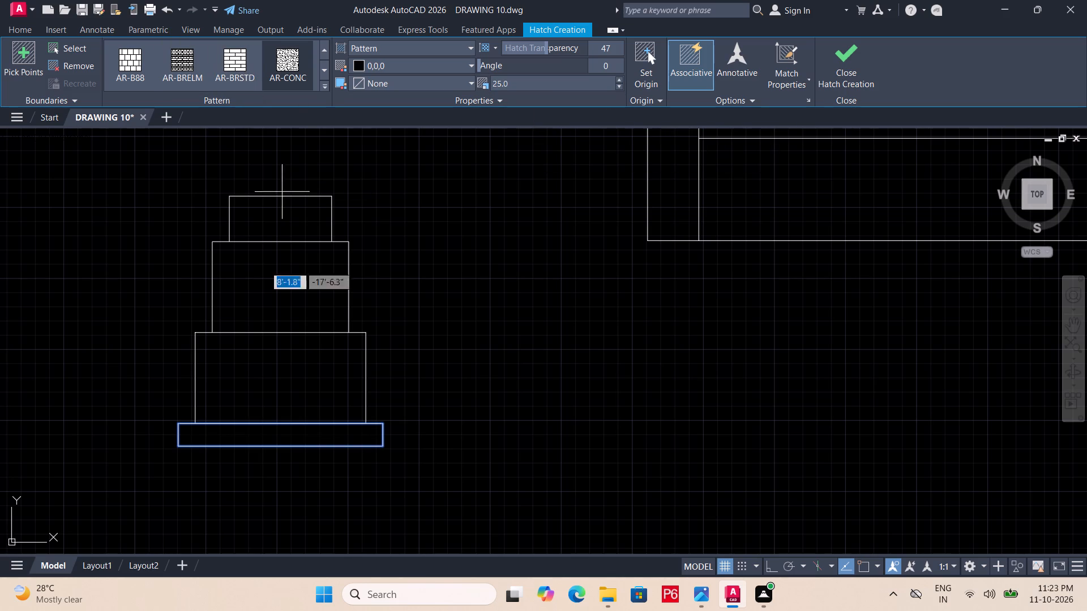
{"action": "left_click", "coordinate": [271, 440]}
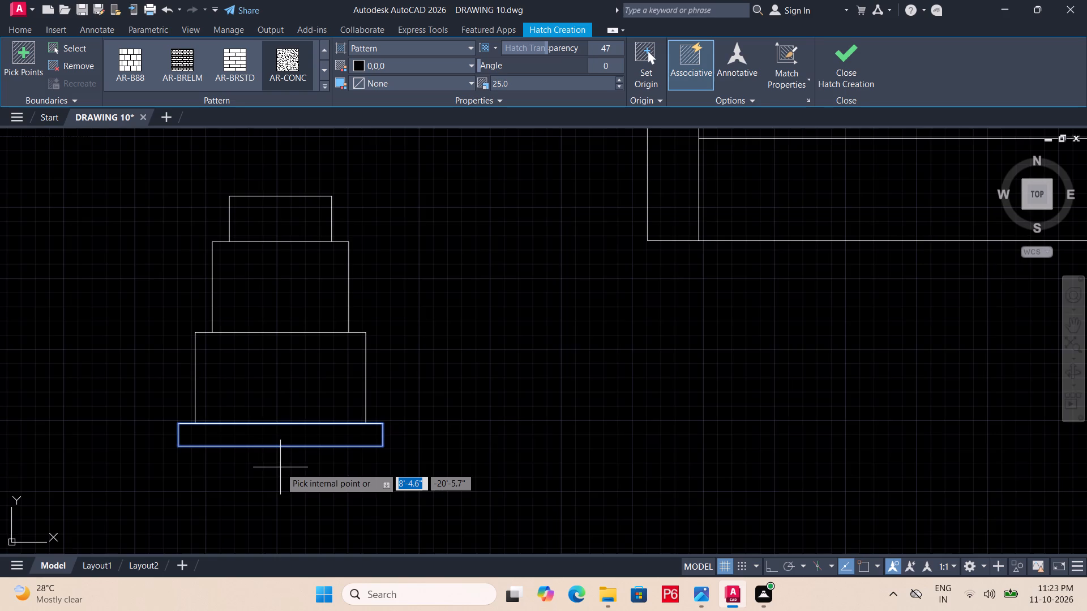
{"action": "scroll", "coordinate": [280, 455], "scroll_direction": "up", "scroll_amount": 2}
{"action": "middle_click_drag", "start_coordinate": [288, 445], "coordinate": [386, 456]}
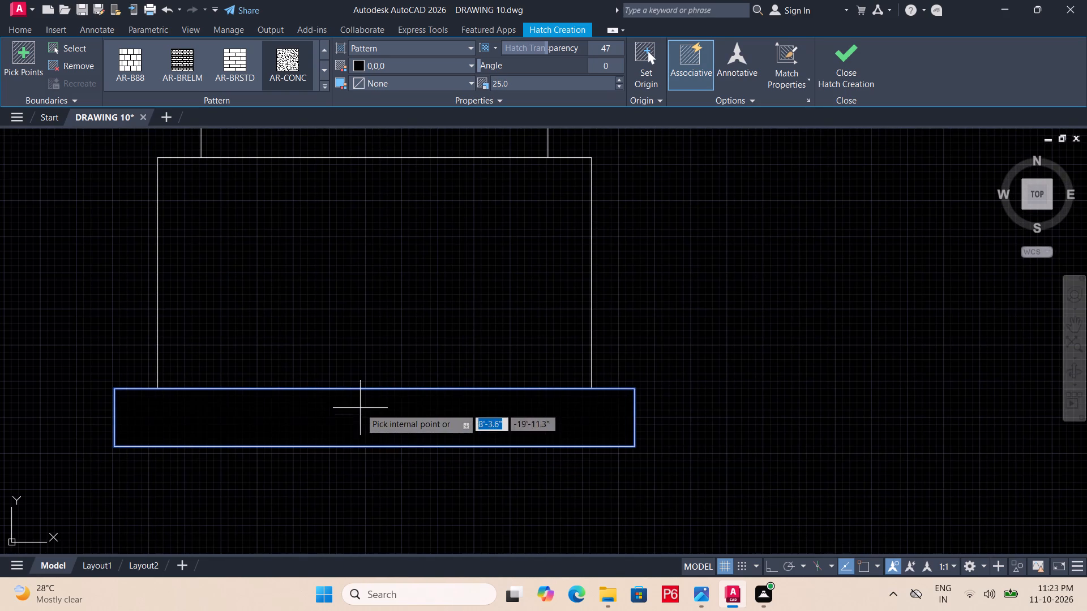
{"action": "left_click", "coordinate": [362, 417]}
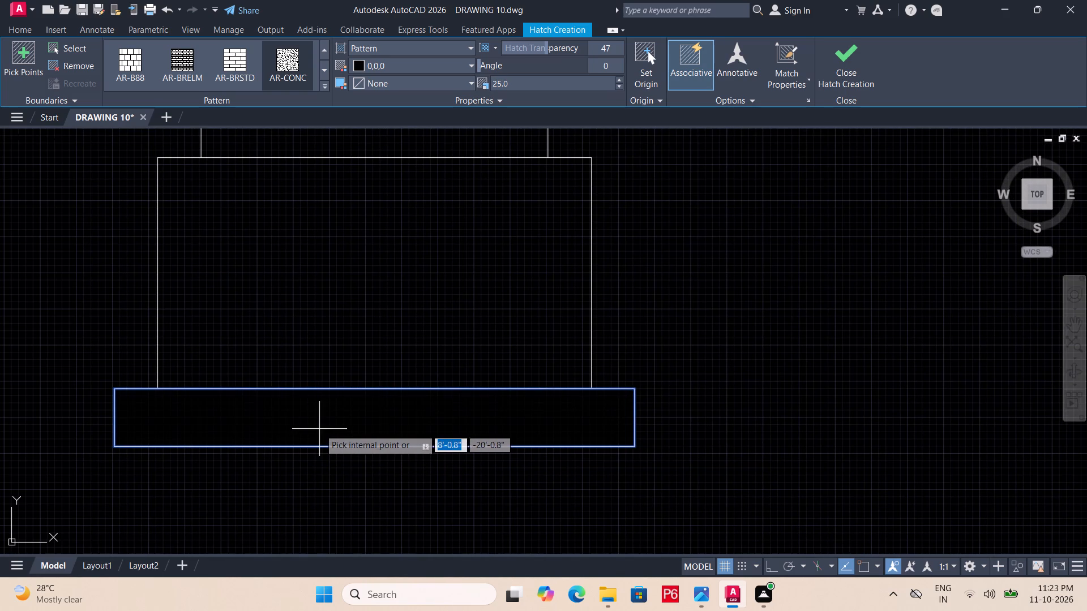
Set the hatch scale to 50 and the hatch transparency to 61.
{"action": "left_click", "coordinate": [517, 82]}
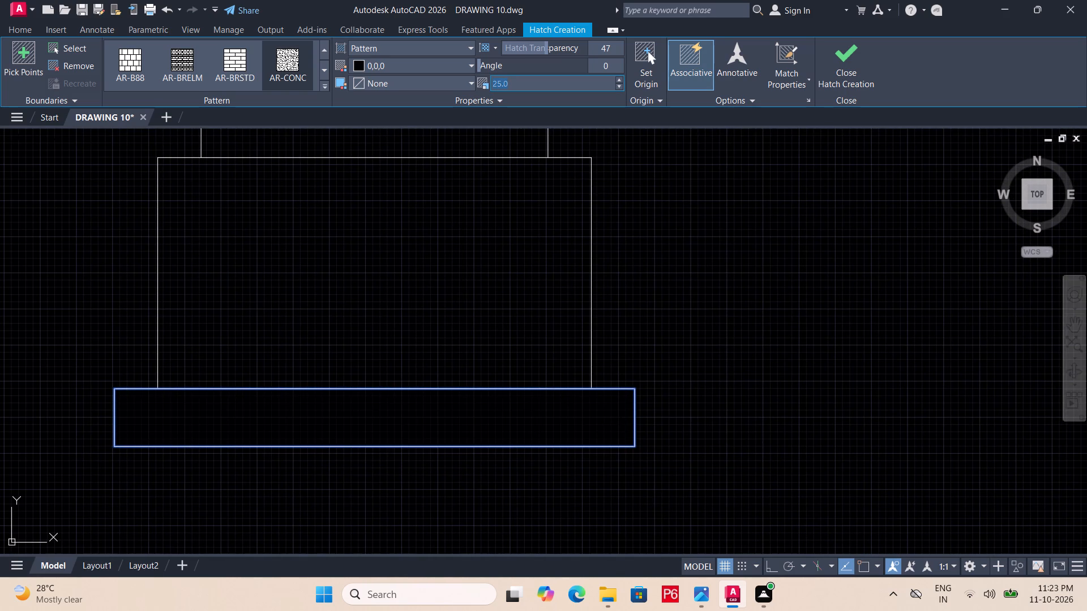
{"action": "type", "text": "50"}
{"action": "key", "text": "Return"}
{"action": "left_click_drag", "start_coordinate": [547, 42], "coordinate": [558, 39]}
{"action": "left_click", "coordinate": [558, 39]}
{"action": "left_click_drag", "start_coordinate": [549, 41], "coordinate": [566, 40]}
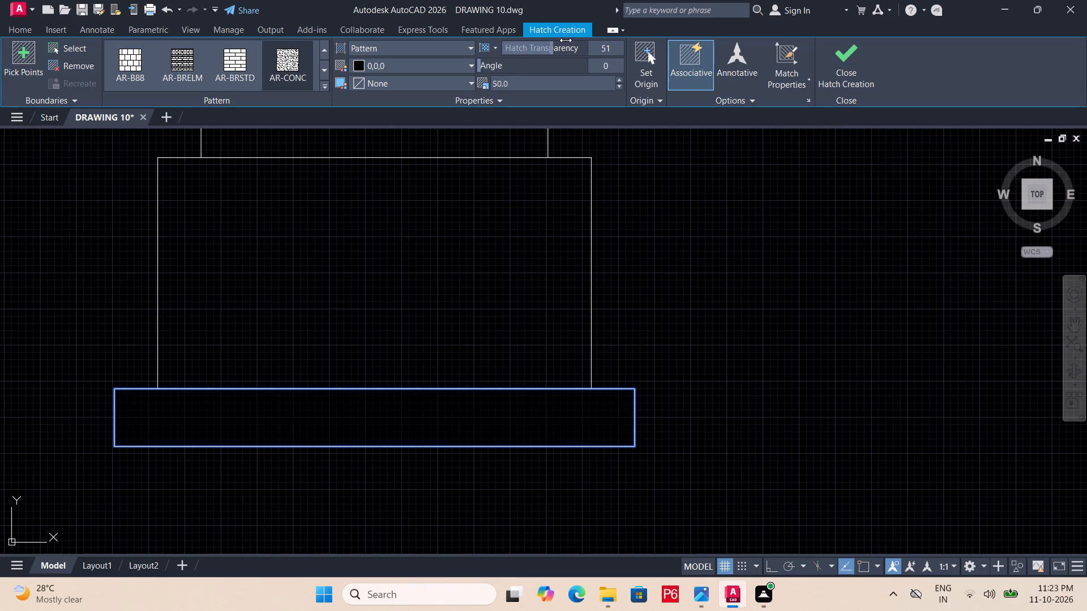
{"action": "left_click_drag", "start_coordinate": [566, 40], "coordinate": [569, 40]}
{"action": "scroll", "coordinate": [575, 286], "scroll_direction": "down", "scroll_amount": 1}
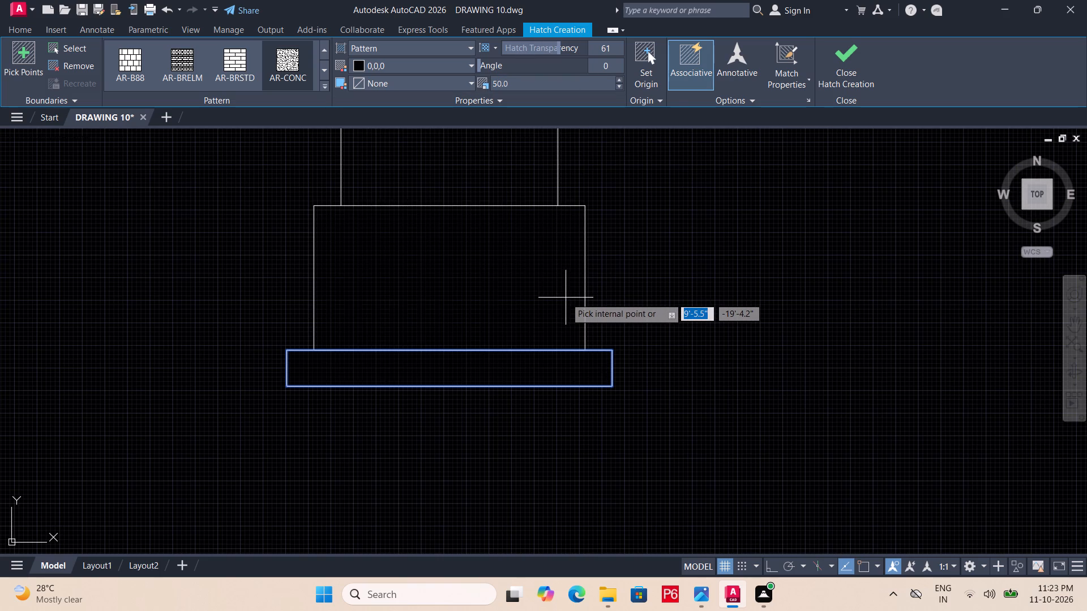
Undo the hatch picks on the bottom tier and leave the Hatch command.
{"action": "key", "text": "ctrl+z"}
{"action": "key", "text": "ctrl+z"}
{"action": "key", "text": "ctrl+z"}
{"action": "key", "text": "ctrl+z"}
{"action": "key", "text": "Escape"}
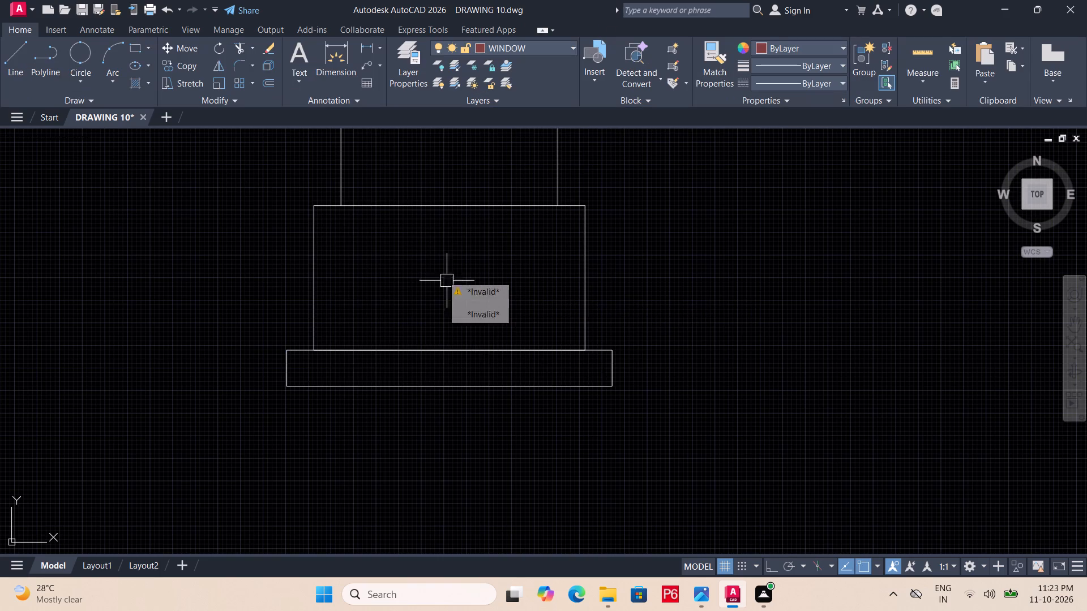
Hatch the footing's bottom tier with the AR-CONC pattern in white (255,255,255).
{"action": "key", "text": "h"}
{"action": "key", "text": "space"}
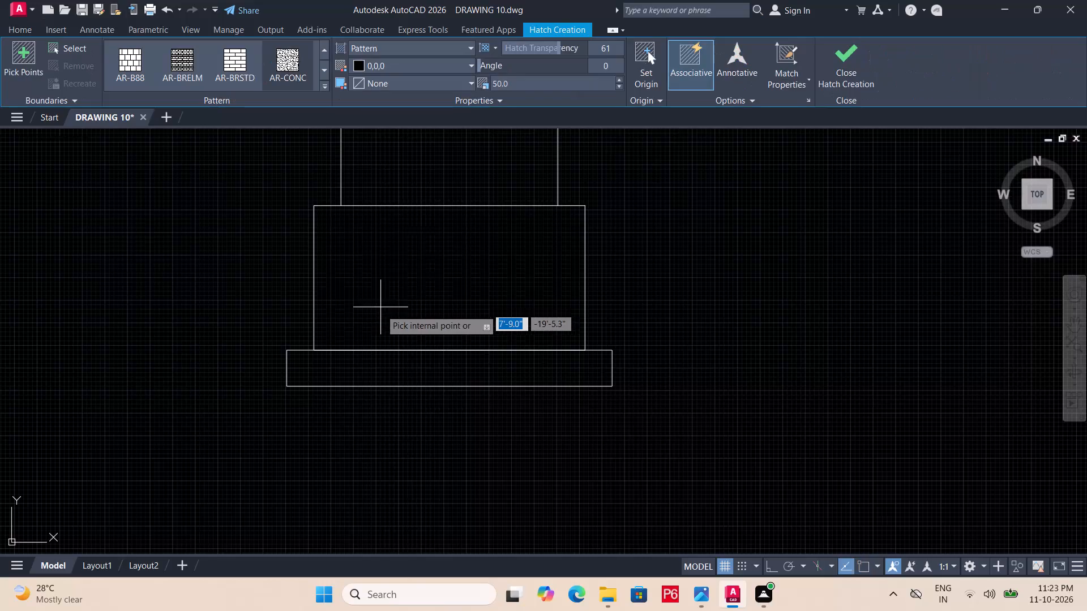
{"action": "left_click", "coordinate": [280, 66]}
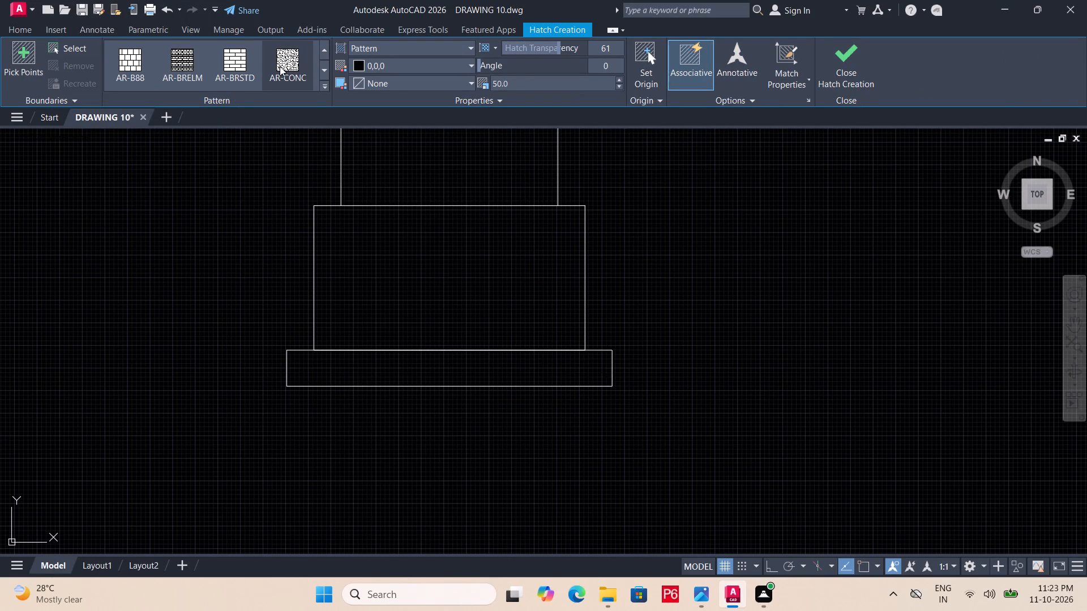
{"action": "left_click", "coordinate": [288, 72]}
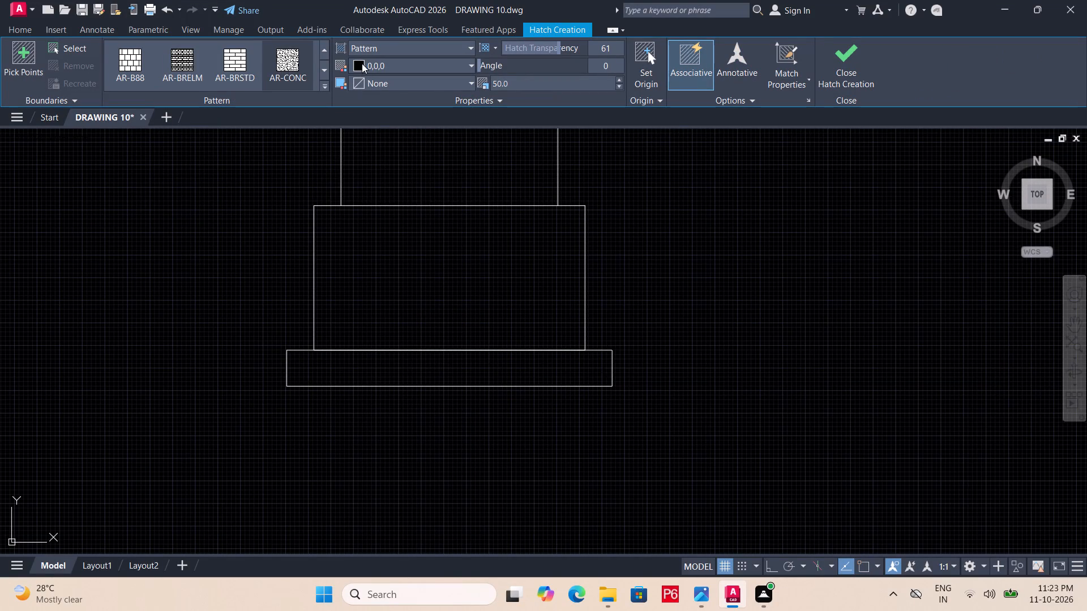
{"action": "left_click", "coordinate": [362, 63]}
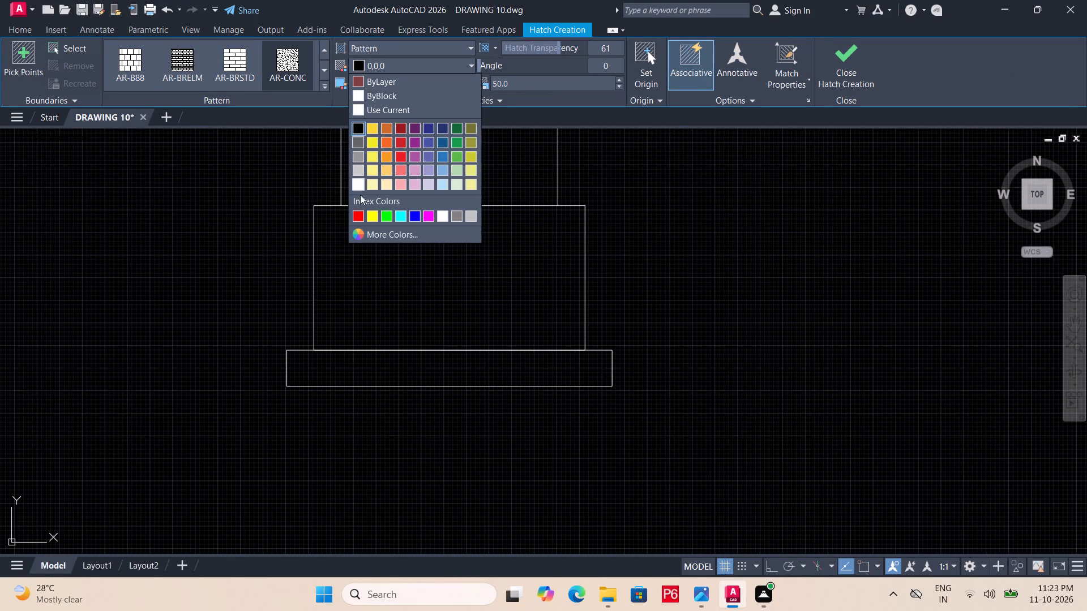
{"action": "double_click", "coordinate": [357, 183]}
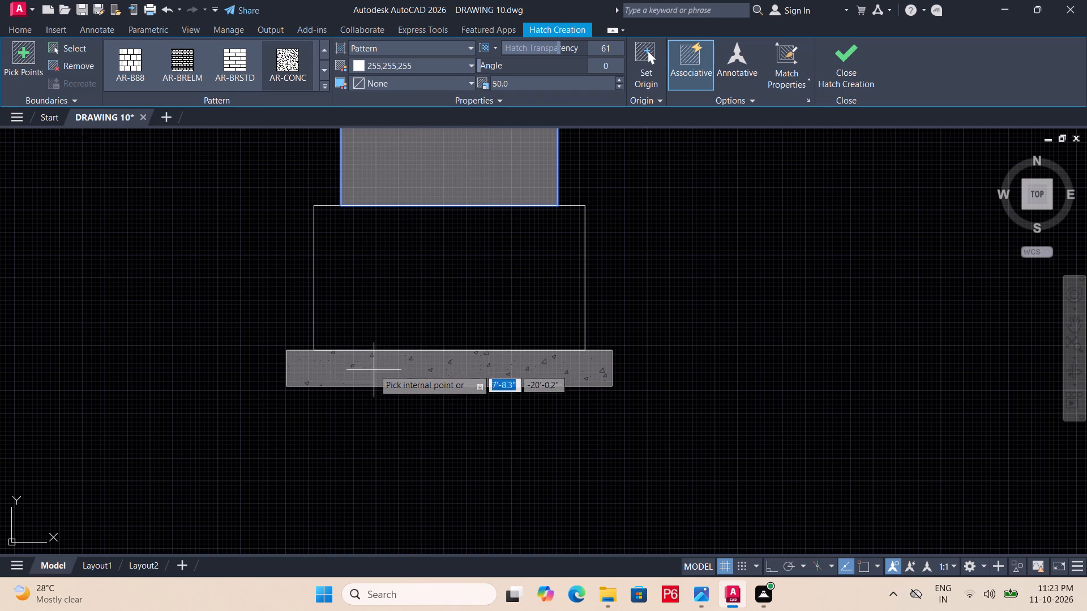
{"action": "left_click", "coordinate": [399, 363]}
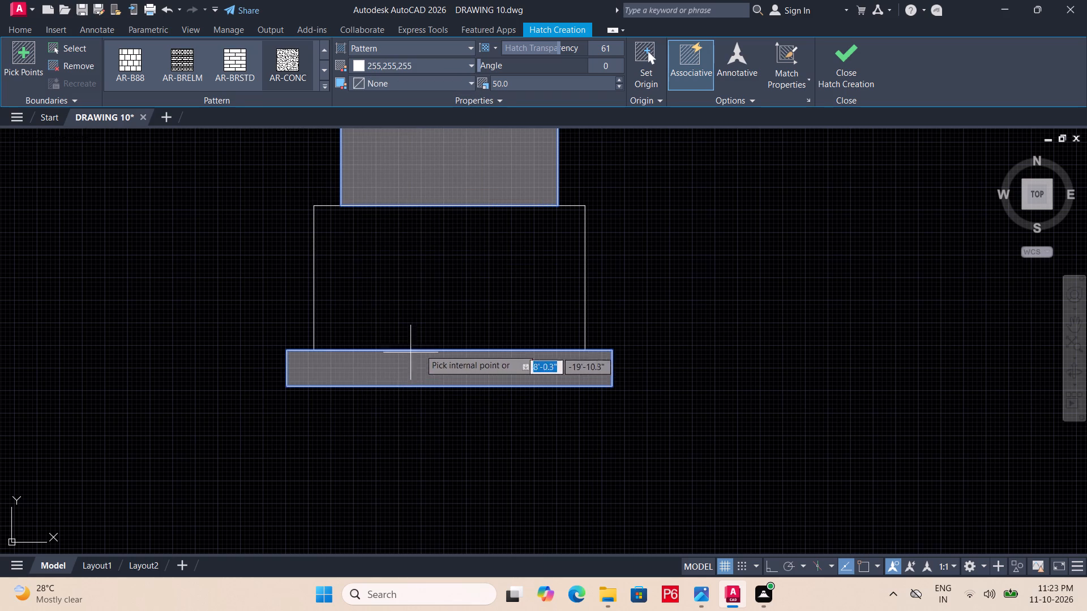
{"action": "scroll", "coordinate": [512, 230], "scroll_direction": "down", "scroll_amount": 1}
{"action": "middle_click_drag", "start_coordinate": [512, 230], "coordinate": [497, 345]}
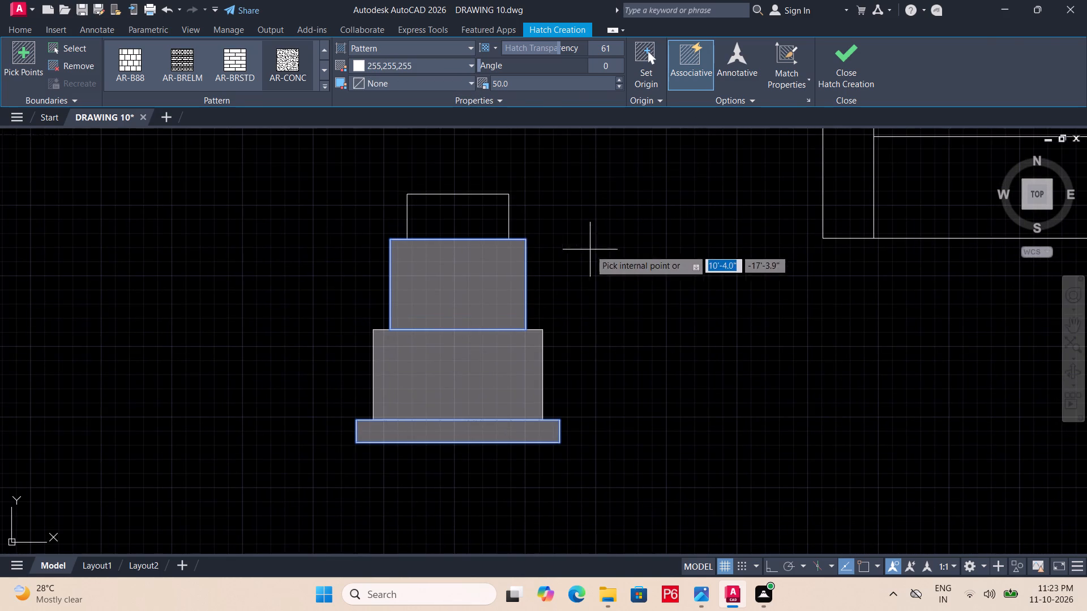
{"action": "key", "text": "Escape"}
{"action": "key", "text": "Escape"}
Delete the white hatch from the footing's bottom and upper middle tiers.
{"action": "left_click", "coordinate": [483, 295]}
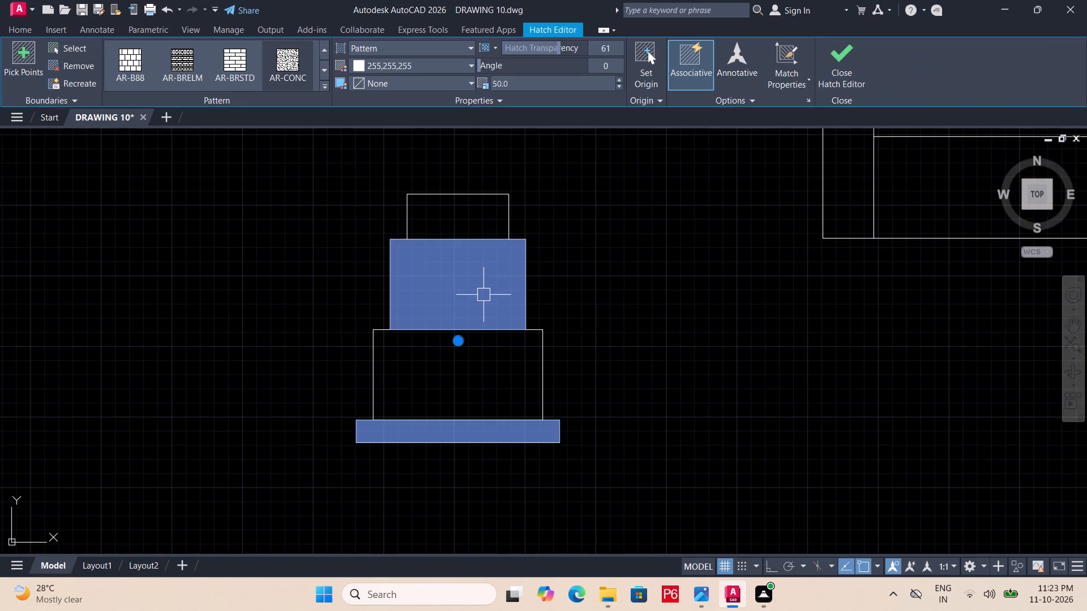
{"action": "key", "text": "Delete"}
Hatch the footing's bottom tier with the AR-CONC pattern at a scale of 1.
{"action": "key", "text": "h"}
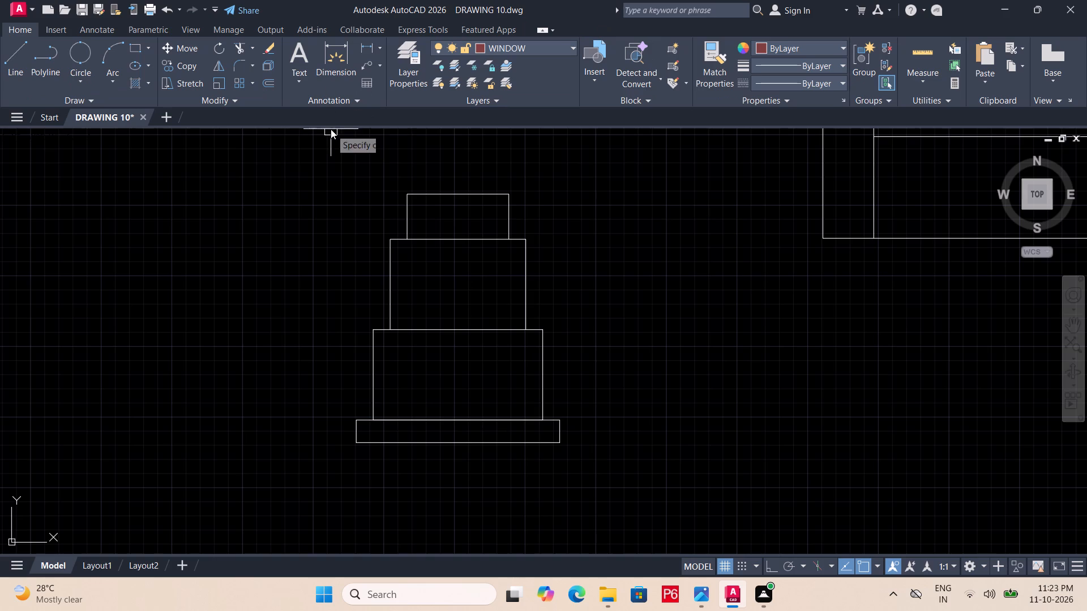
{"action": "key", "text": "space"}
{"action": "left_click", "coordinate": [289, 63]}
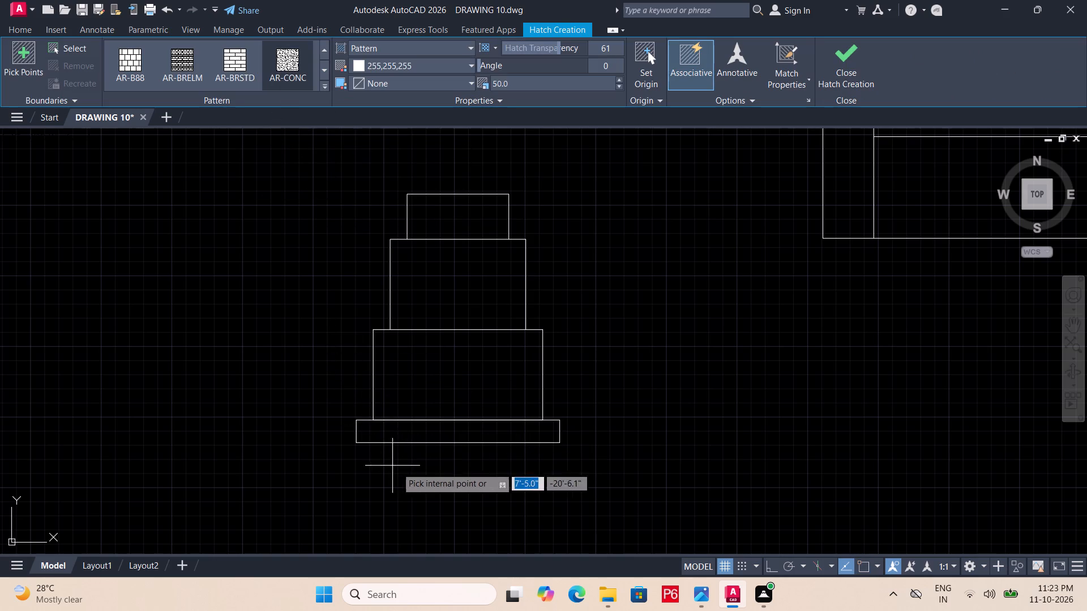
{"action": "left_click", "coordinate": [422, 435]}
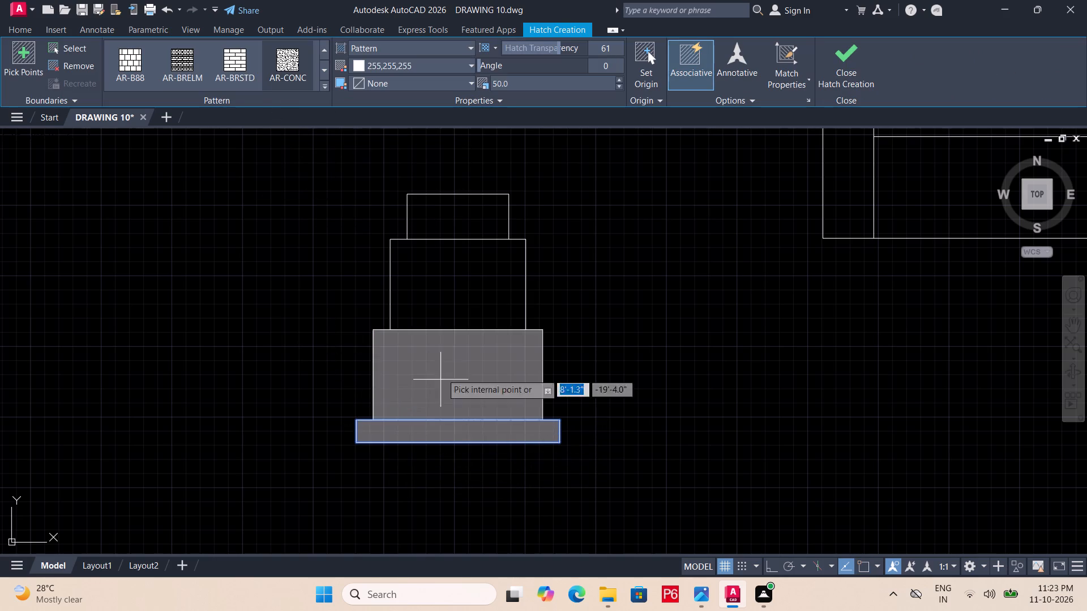
{"action": "left_click", "coordinate": [521, 84]}
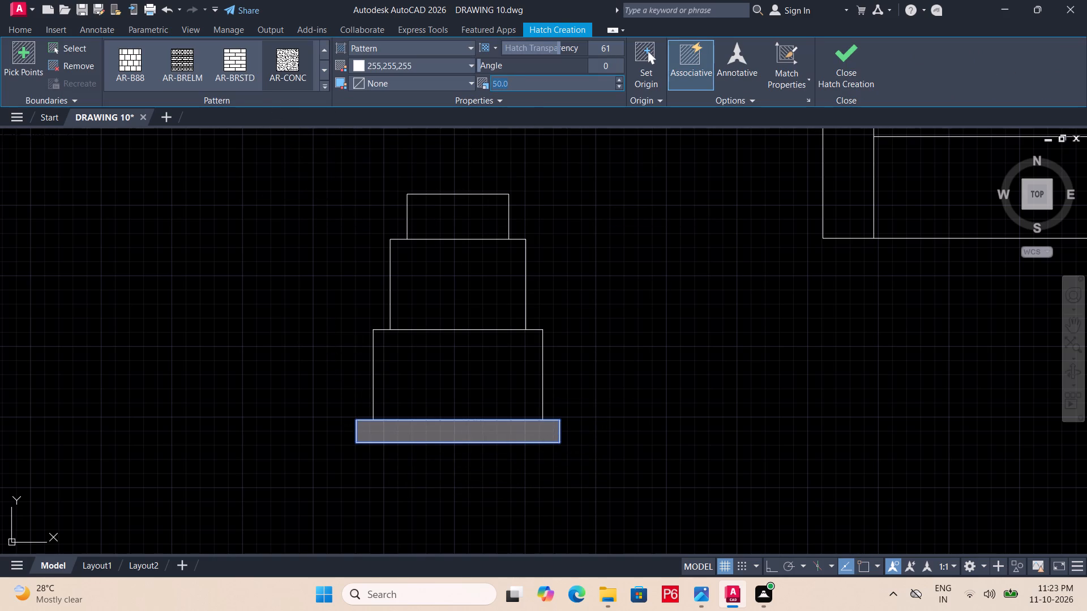
{"action": "key", "text": "1"}
{"action": "key", "text": "Return"}
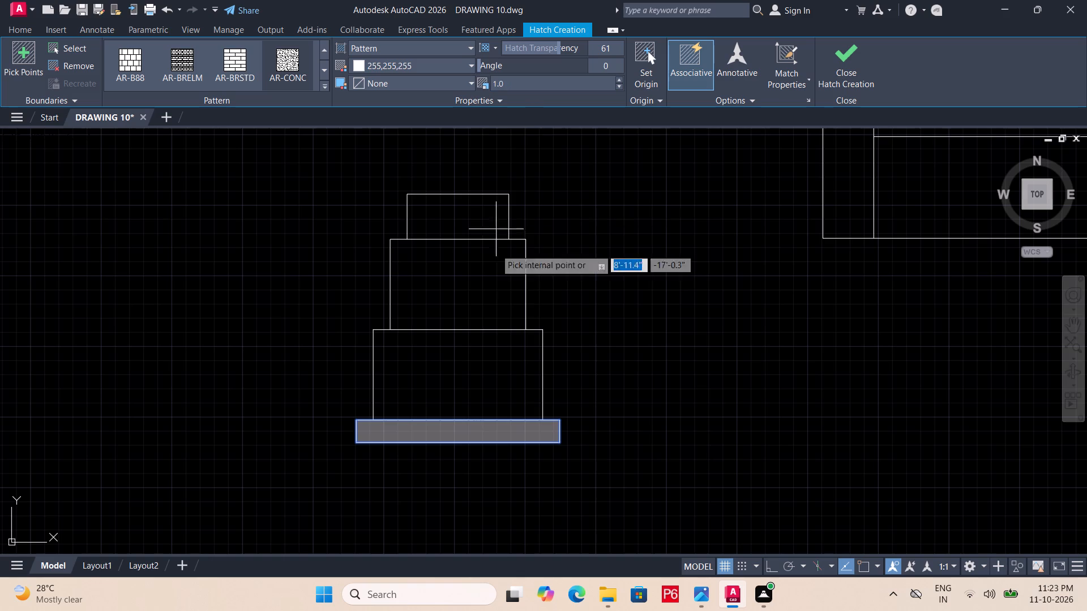
{"action": "scroll", "coordinate": [411, 463], "scroll_direction": "up", "scroll_amount": 3}
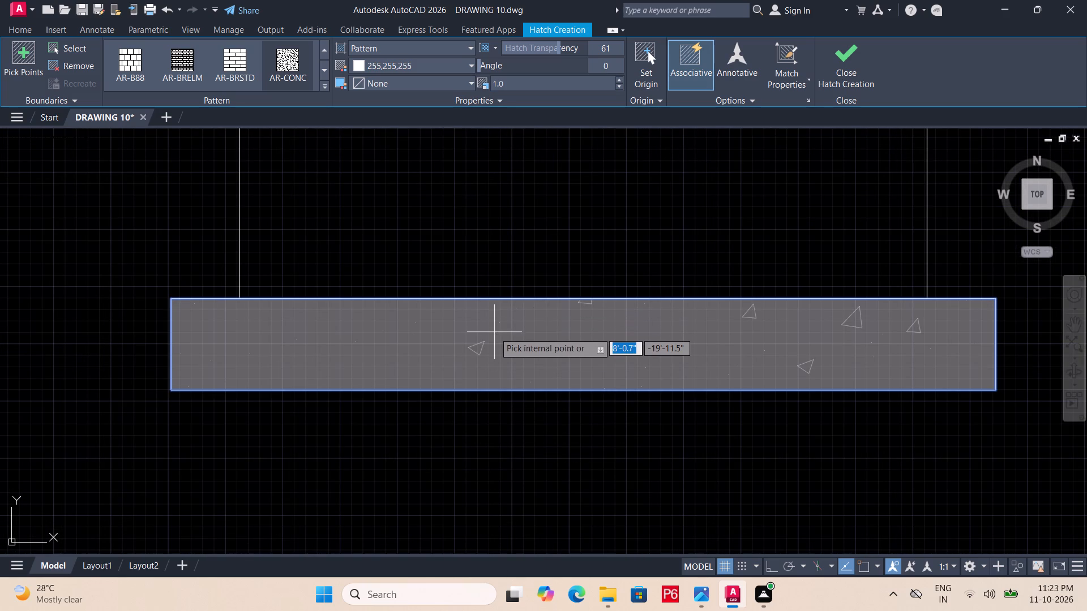
{"action": "left_click", "coordinate": [494, 332]}
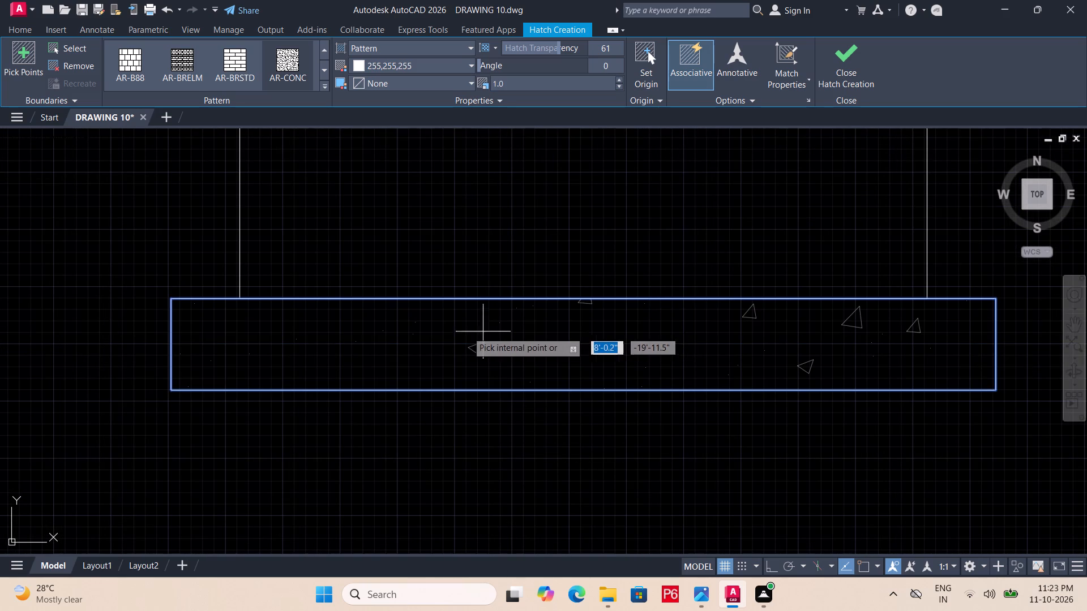
Set the bottom tier's hatch colour to white (255,255,255), finish the hatch and save the drawing.
{"action": "left_click", "coordinate": [357, 64]}
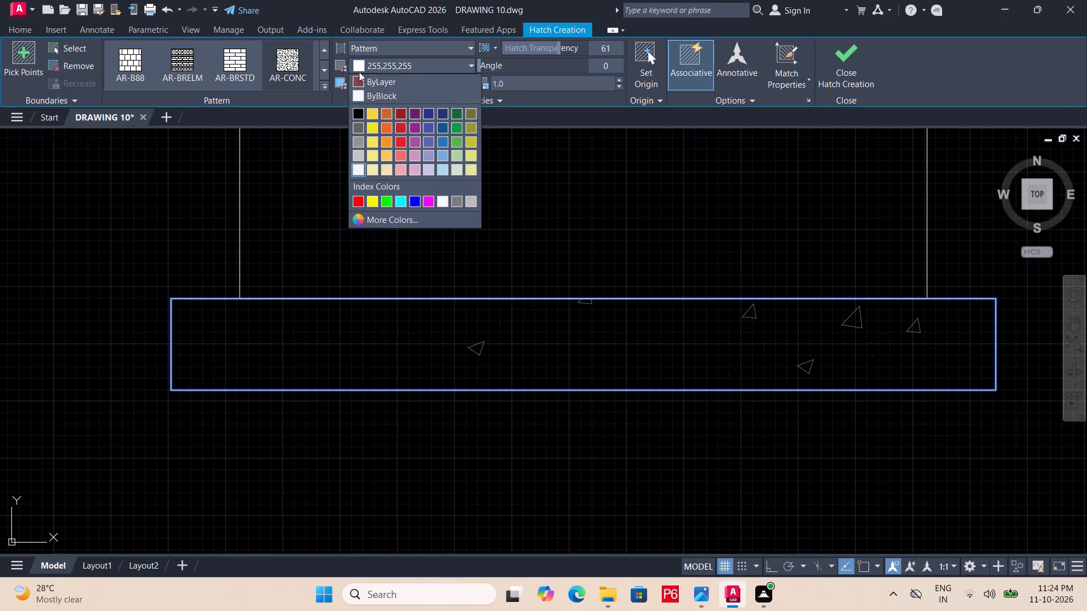
{"action": "left_click", "coordinate": [352, 113]}
{"action": "left_click", "coordinate": [357, 67]}
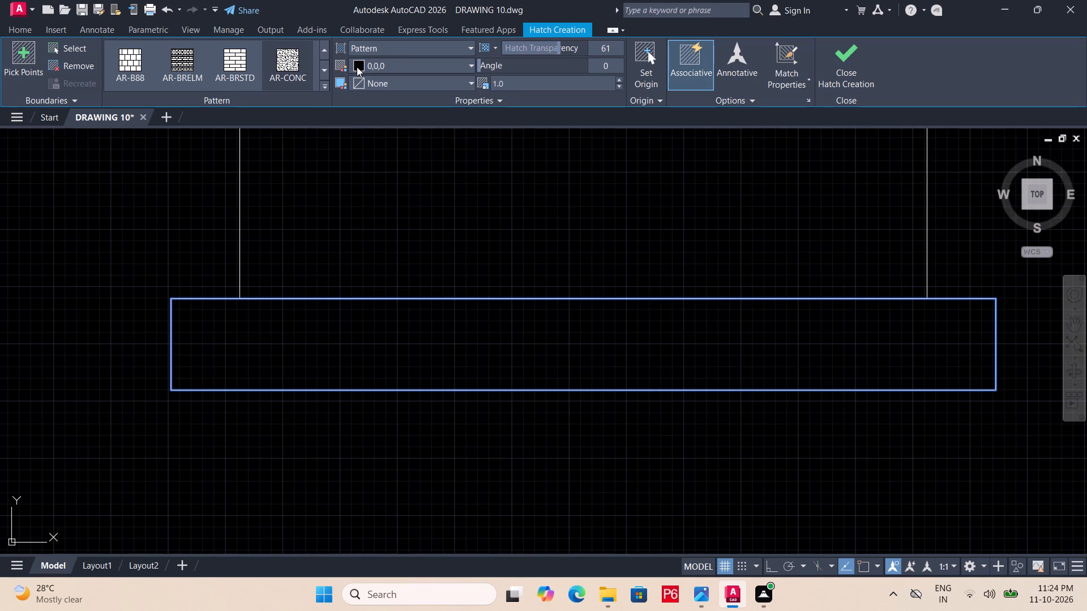
{"action": "left_click", "coordinate": [356, 165]}
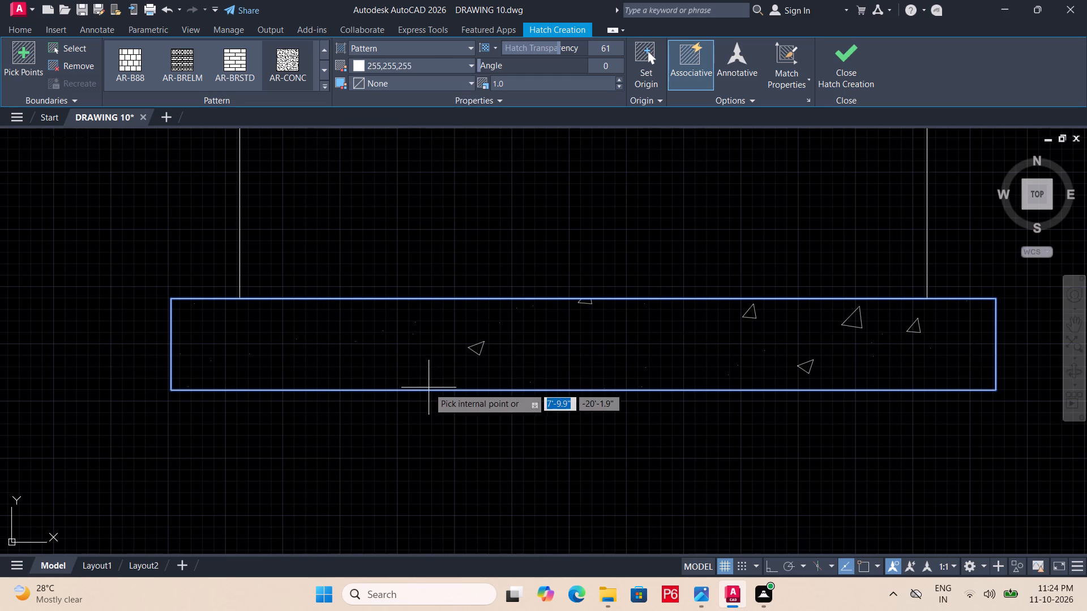
{"action": "scroll", "coordinate": [361, 453], "scroll_direction": "down", "scroll_amount": 2}
{"action": "key", "text": "ctrl+s"}
{"action": "key", "text": "ctrl+s"}
{"action": "key", "text": "ctrl+s"}
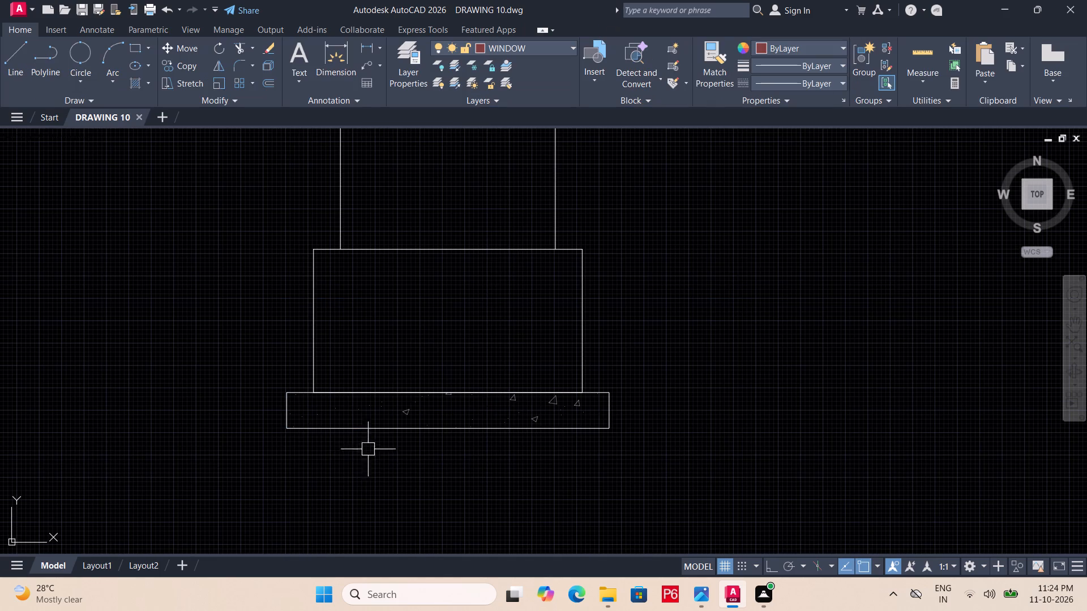
Hatch the footing's two middle tiers with the ANSI33 pattern and save the drawing.
{"action": "scroll", "coordinate": [426, 431], "scroll_direction": "down", "scroll_amount": 1}
{"action": "middle_click_drag", "start_coordinate": [426, 431], "coordinate": [264, 453]}
{"action": "scroll", "coordinate": [469, 371], "scroll_direction": "down", "scroll_amount": 1}
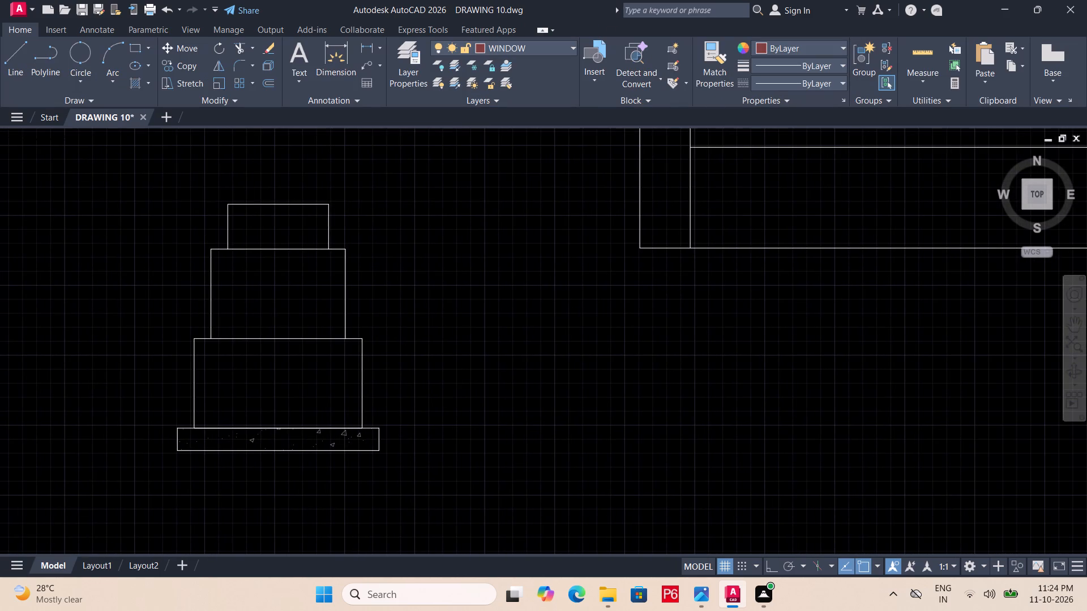
{"action": "middle_click_drag", "start_coordinate": [469, 371], "coordinate": [525, 372]}
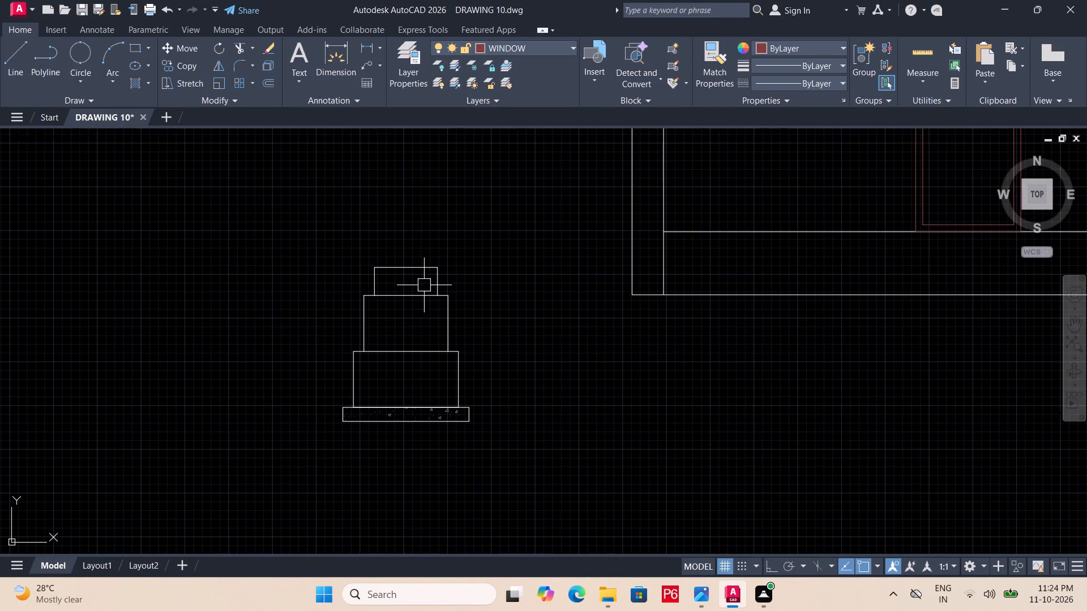
{"action": "scroll", "coordinate": [424, 285], "scroll_direction": "up", "scroll_amount": 2}
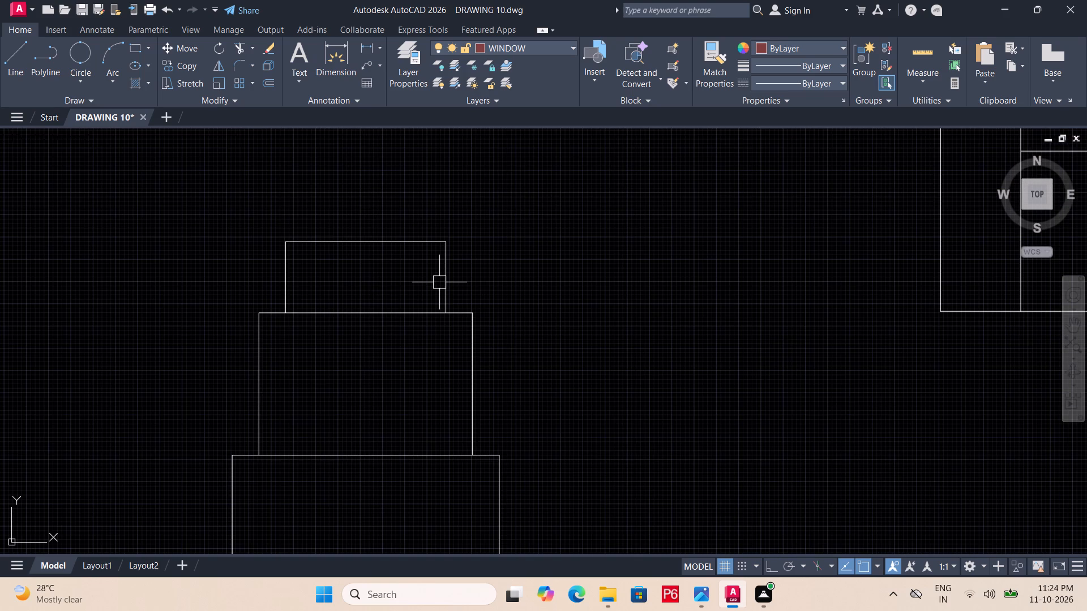
{"action": "middle_click_drag", "start_coordinate": [453, 284], "coordinate": [486, 234]}
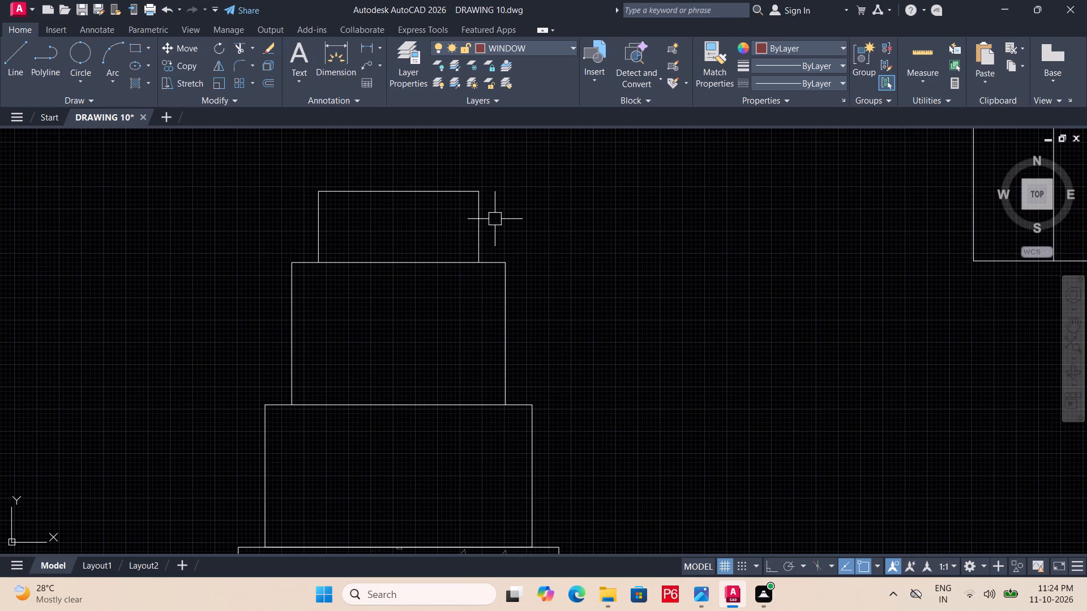
{"action": "type", "text": "H"}
{"action": "key", "text": "space"}
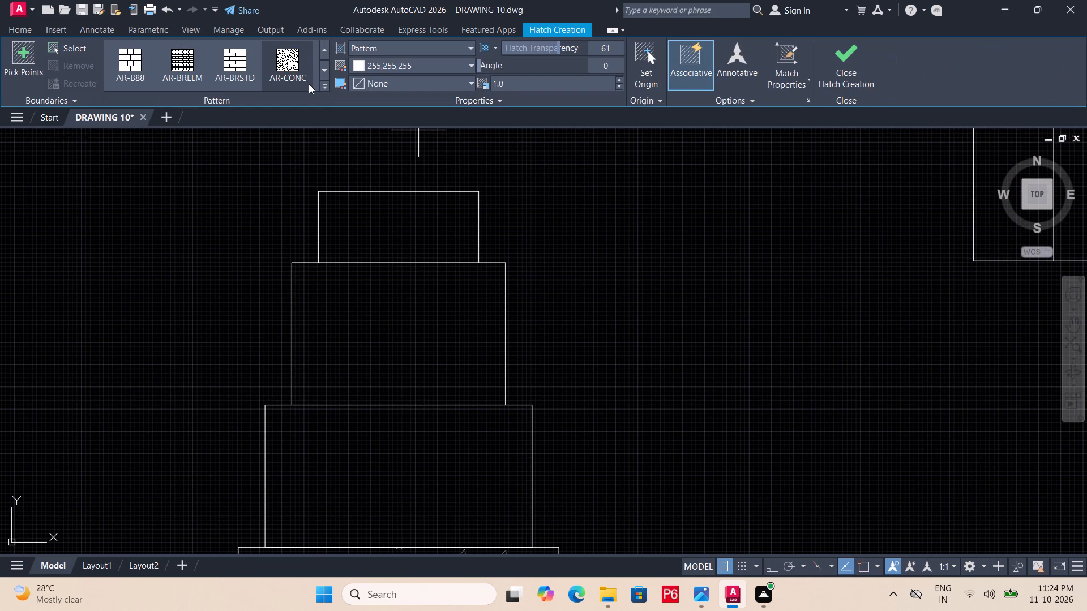
{"action": "left_click", "coordinate": [323, 88]}
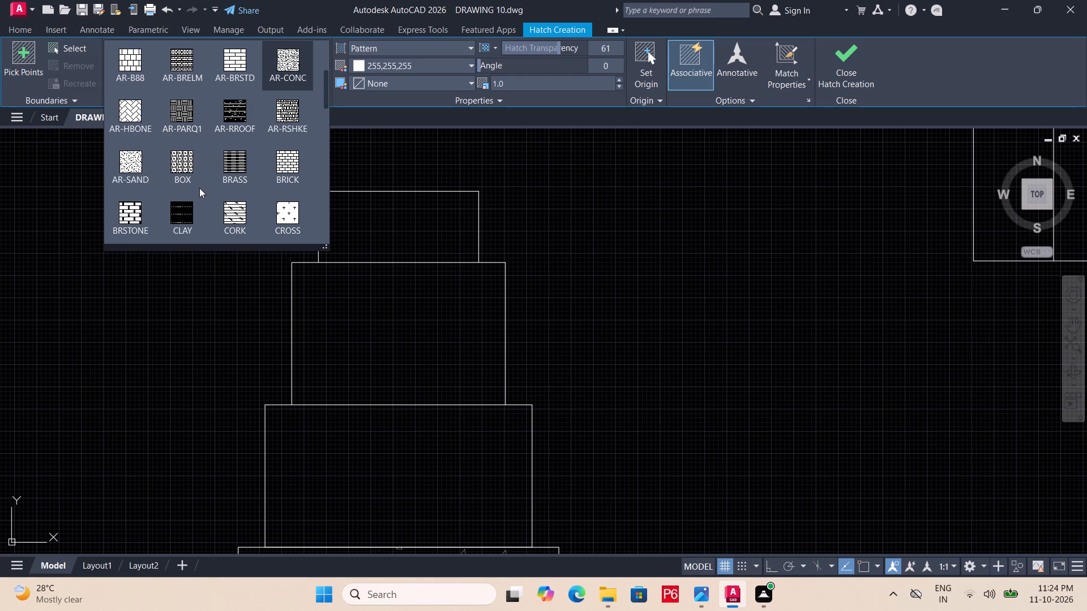
{"action": "scroll", "coordinate": [199, 192], "scroll_direction": "up", "scroll_amount": 2}
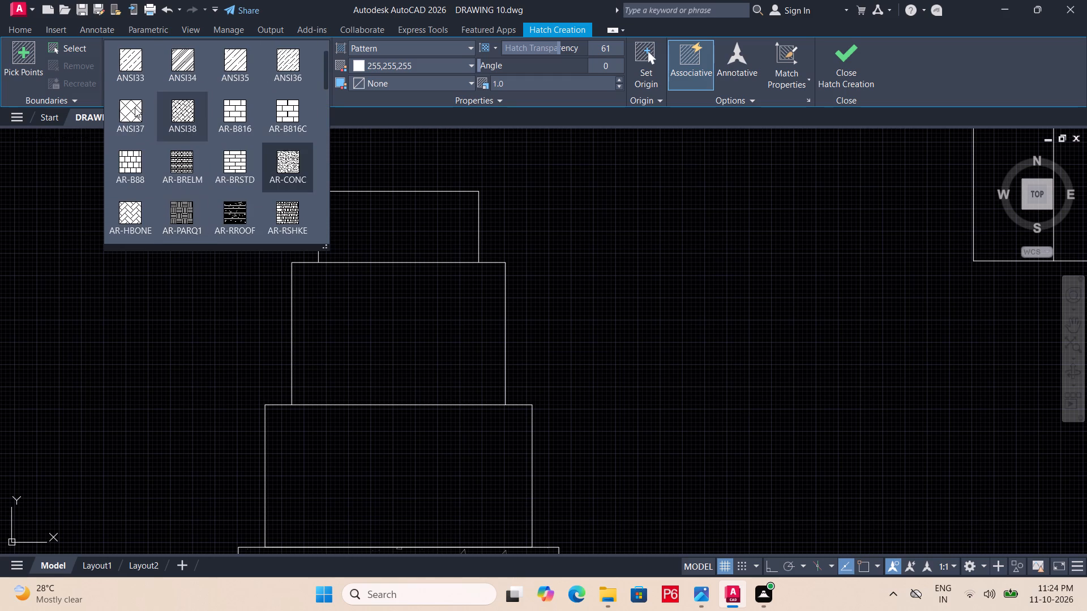
{"action": "left_click", "coordinate": [135, 62]}
{"action": "left_click", "coordinate": [367, 337]}
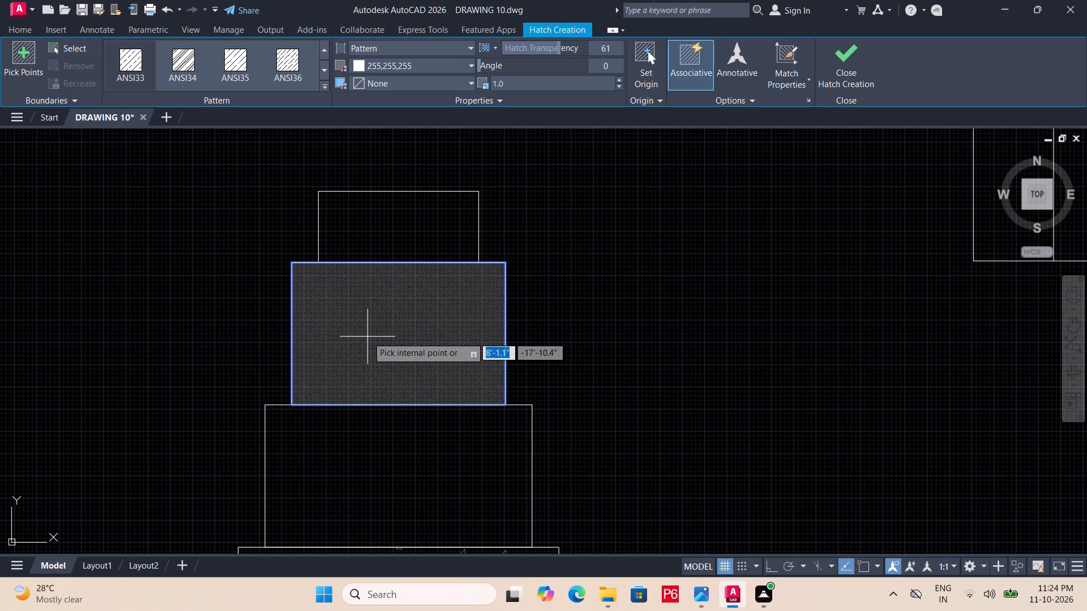
{"action": "left_click_drag", "start_coordinate": [366, 464], "coordinate": [366, 459]}
{"action": "middle_click_drag", "start_coordinate": [359, 405], "coordinate": [371, 302]}
{"action": "scroll", "coordinate": [359, 405], "scroll_direction": "down", "scroll_amount": 1}
{"action": "key", "text": "ctrl+s"}
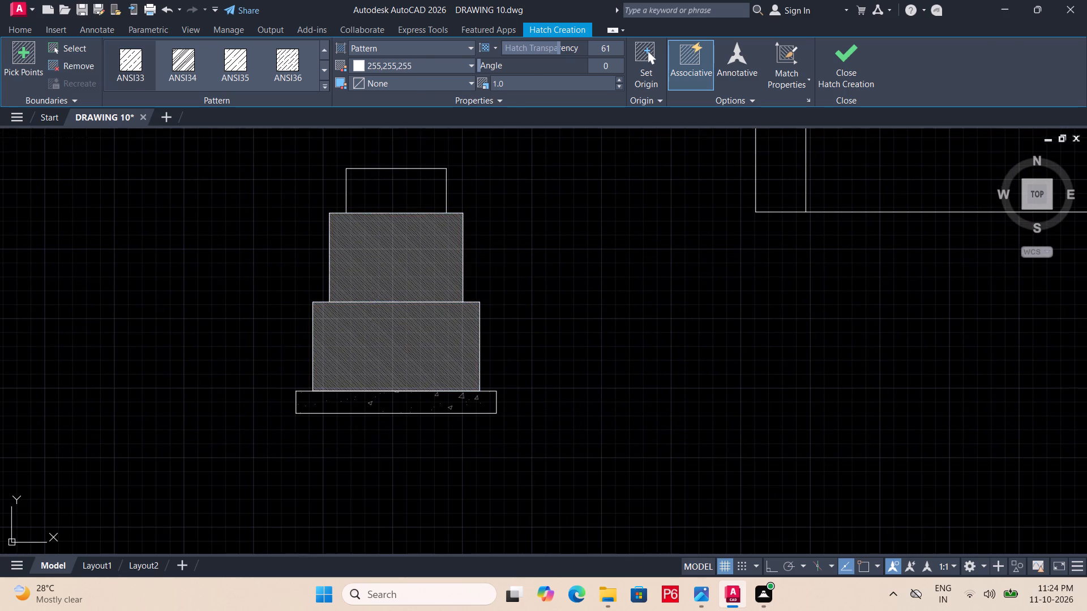
{"action": "key", "text": "ctrl+s"}
Try a scale of 25 on the middle tiers' hatch, settle on 10, and save the drawing.
{"action": "left_click", "coordinate": [383, 270]}
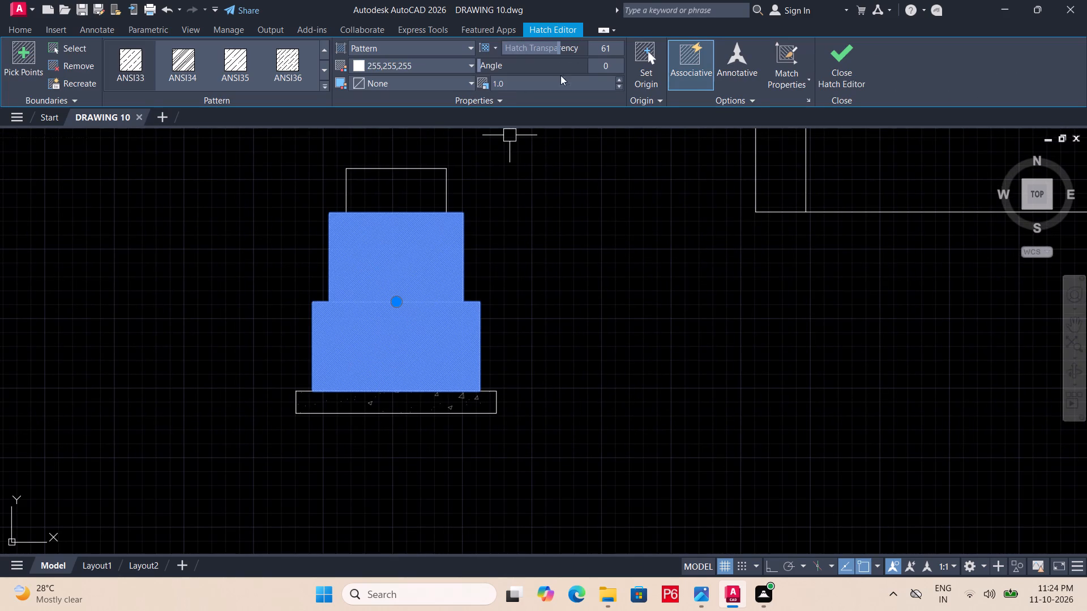
{"action": "left_click", "coordinate": [543, 84]}
{"action": "type", "text": "25"}
{"action": "key", "text": "Return"}
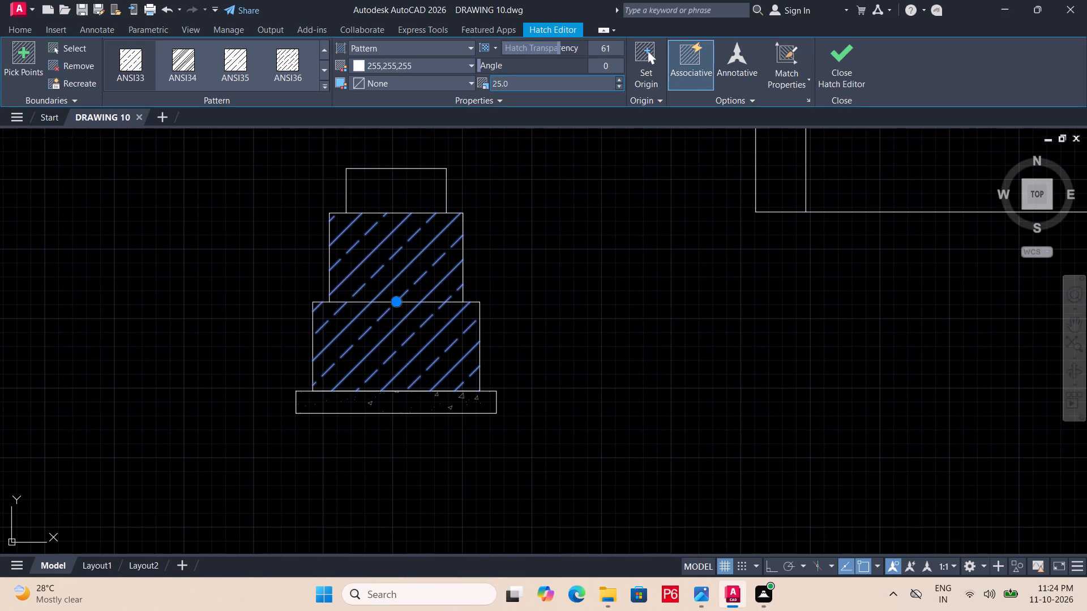
{"action": "left_click", "coordinate": [515, 79]}
{"action": "type", "text": "10"}
{"action": "key", "text": "Return"}
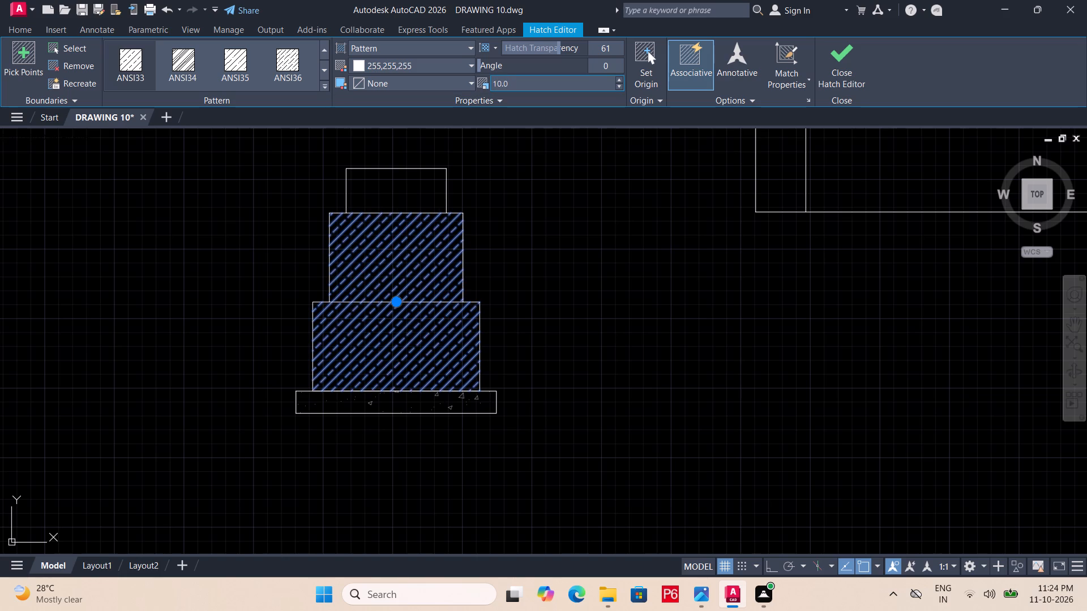
{"action": "key", "text": "Escape"}
{"action": "double_click", "coordinate": [525, 282]}
{"action": "key", "text": "ctrl+s"}
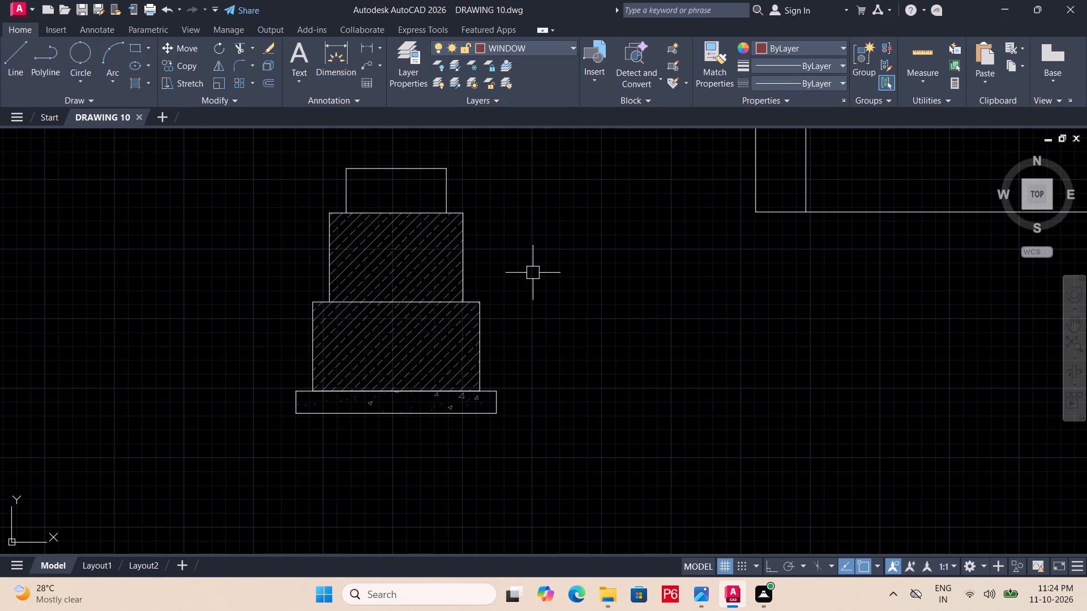
{"action": "key", "text": "ctrl+s"}
{"action": "key", "text": "ctrl+s"}
Hatch the section's left outer wall above and below its window with the AR-B816 pattern.
{"action": "middle_click_drag", "start_coordinate": [435, 191], "coordinate": [528, 315]}
{"action": "scroll", "coordinate": [512, 313], "scroll_direction": "up", "scroll_amount": 1}
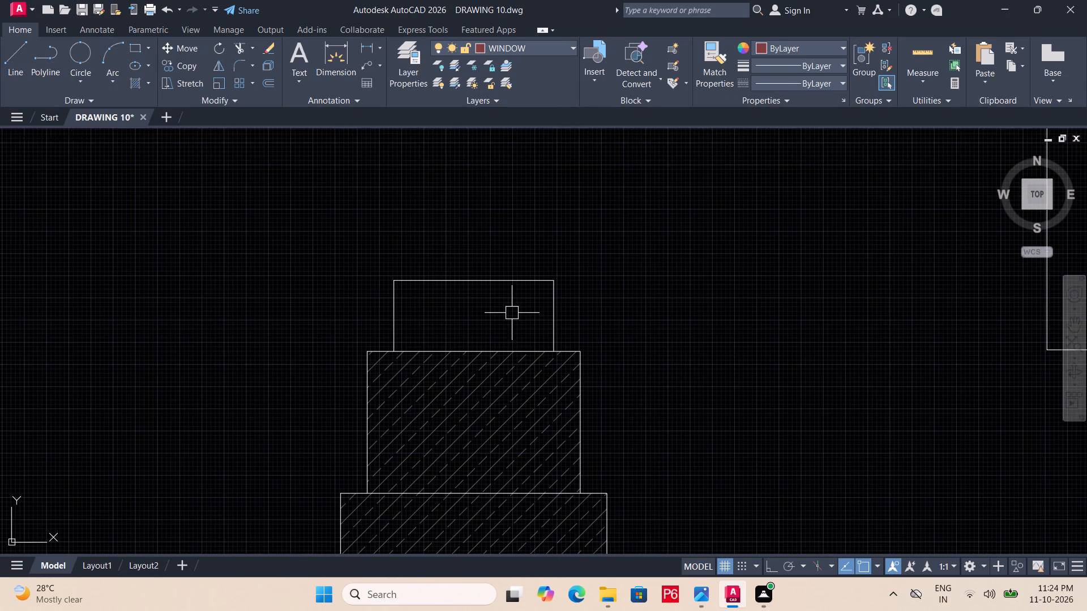
{"action": "key", "text": "h"}
{"action": "key", "text": "Return"}
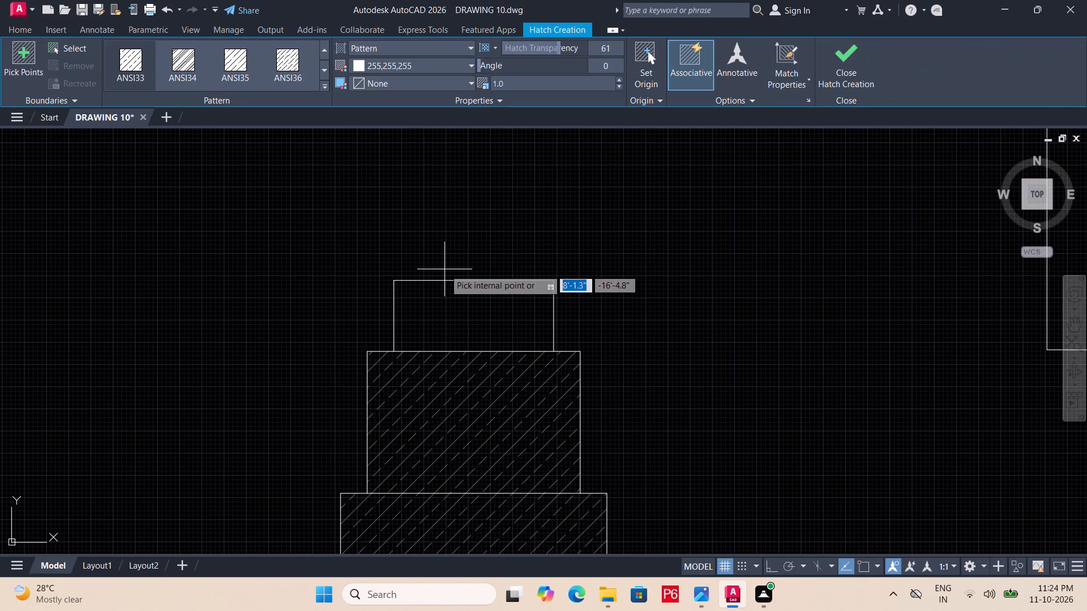
{"action": "left_click", "coordinate": [324, 85]}
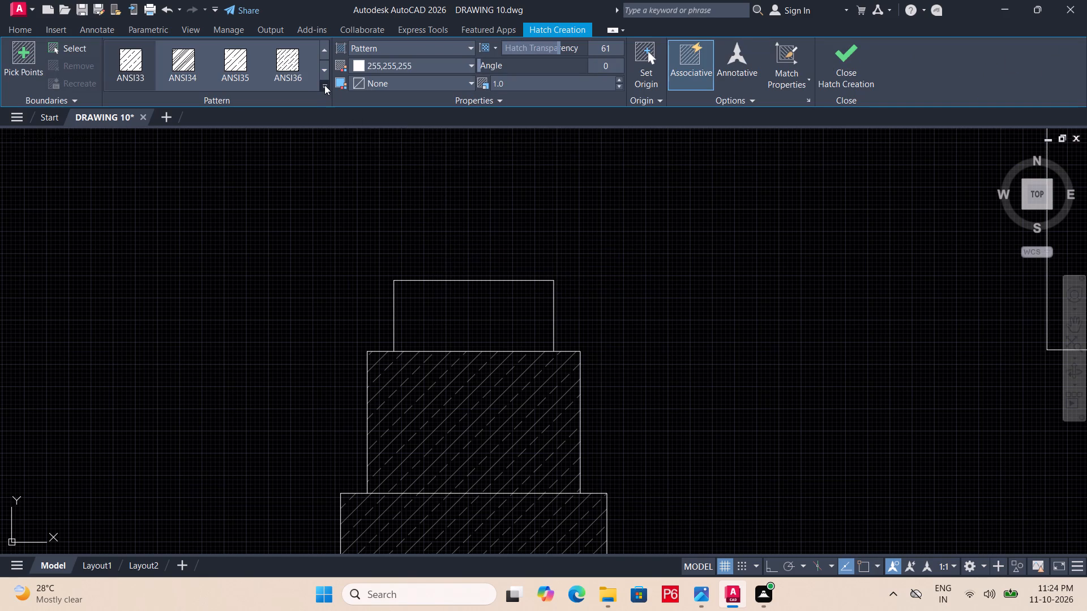
{"action": "scroll", "coordinate": [262, 173], "scroll_direction": "down", "scroll_amount": 1}
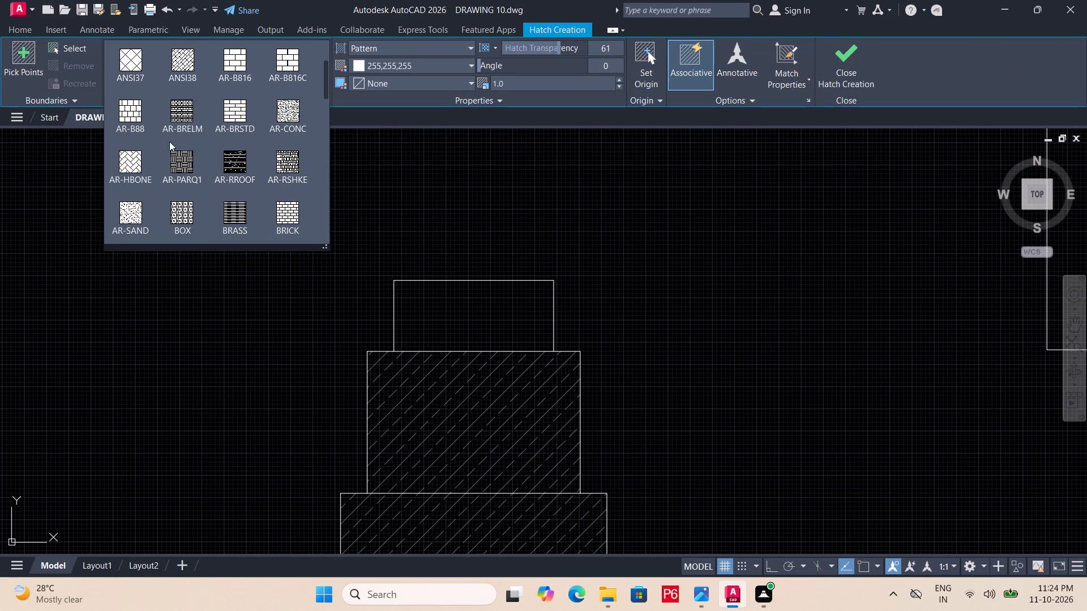
{"action": "middle_click_drag", "start_coordinate": [190, 118], "coordinate": [199, 180]}
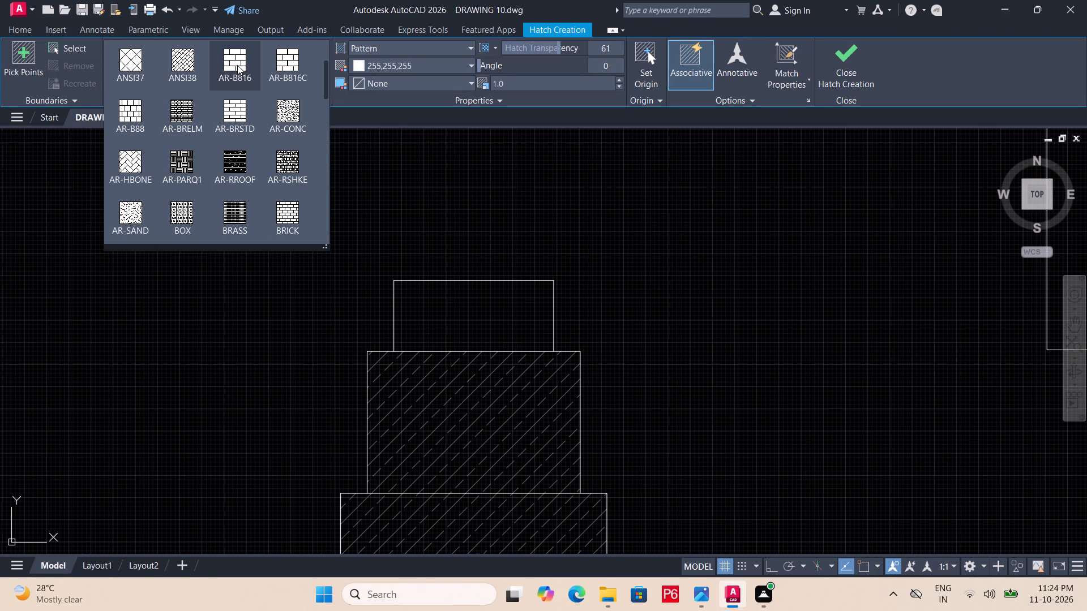
{"action": "left_click", "coordinate": [238, 63]}
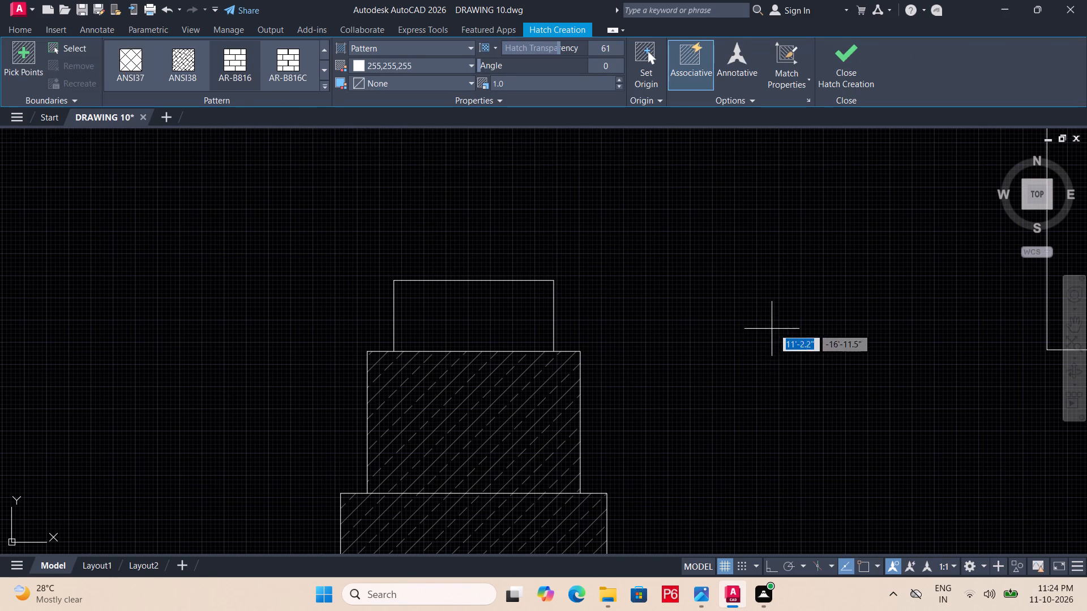
{"action": "middle_click_drag", "start_coordinate": [734, 306], "coordinate": [444, 391]}
{"action": "scroll", "coordinate": [727, 309], "scroll_direction": "down", "scroll_amount": 1}
{"action": "left_click", "coordinate": [668, 341]}
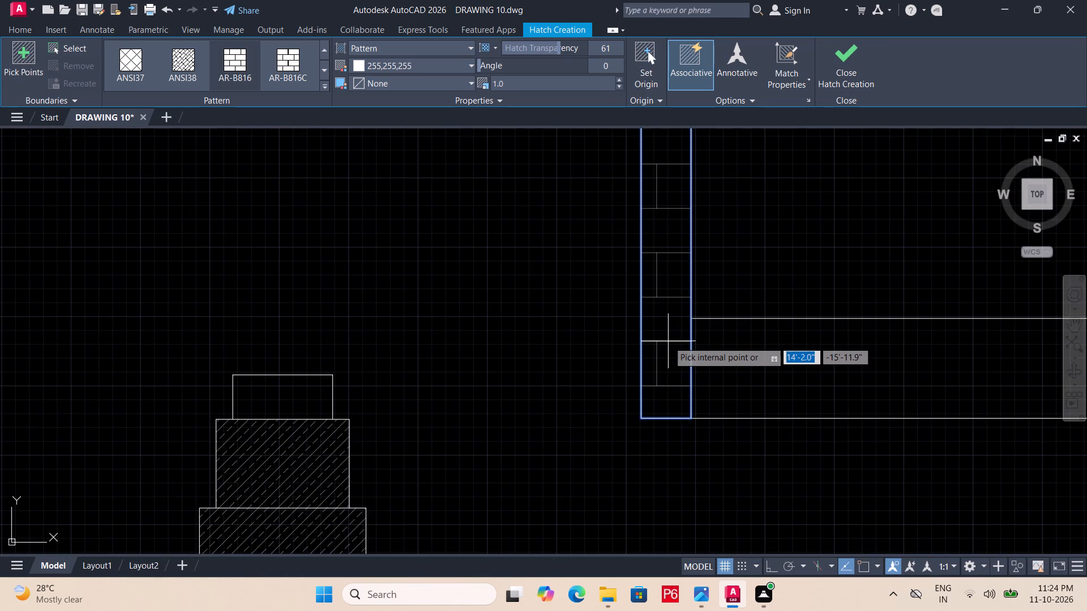
{"action": "scroll", "coordinate": [674, 352], "scroll_direction": "down", "scroll_amount": 2}
{"action": "middle_click_drag", "start_coordinate": [604, 378], "coordinate": [505, 505]}
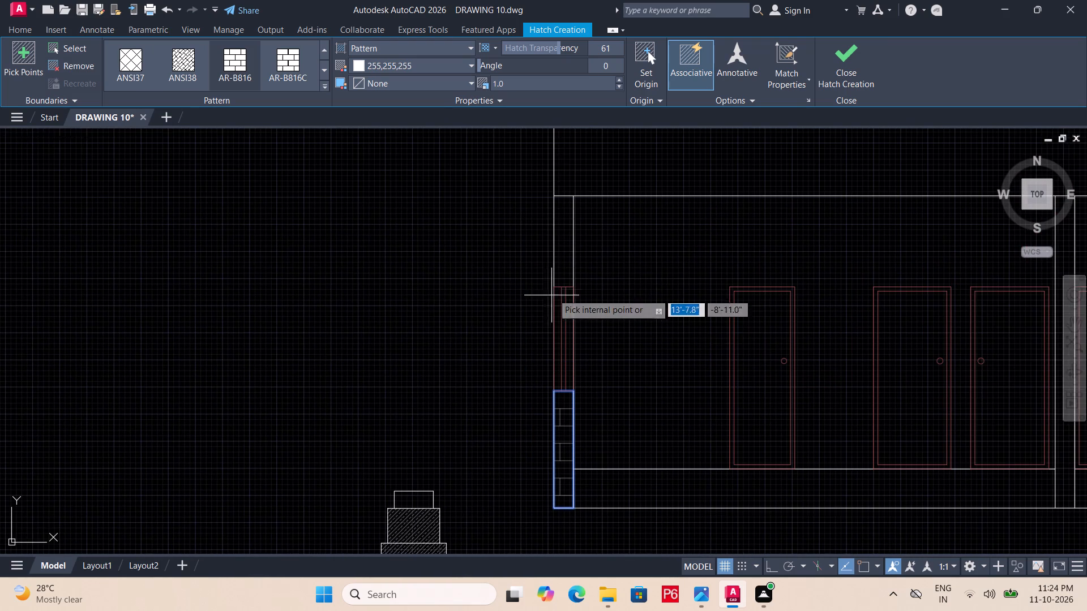
{"action": "left_click", "coordinate": [563, 268]}
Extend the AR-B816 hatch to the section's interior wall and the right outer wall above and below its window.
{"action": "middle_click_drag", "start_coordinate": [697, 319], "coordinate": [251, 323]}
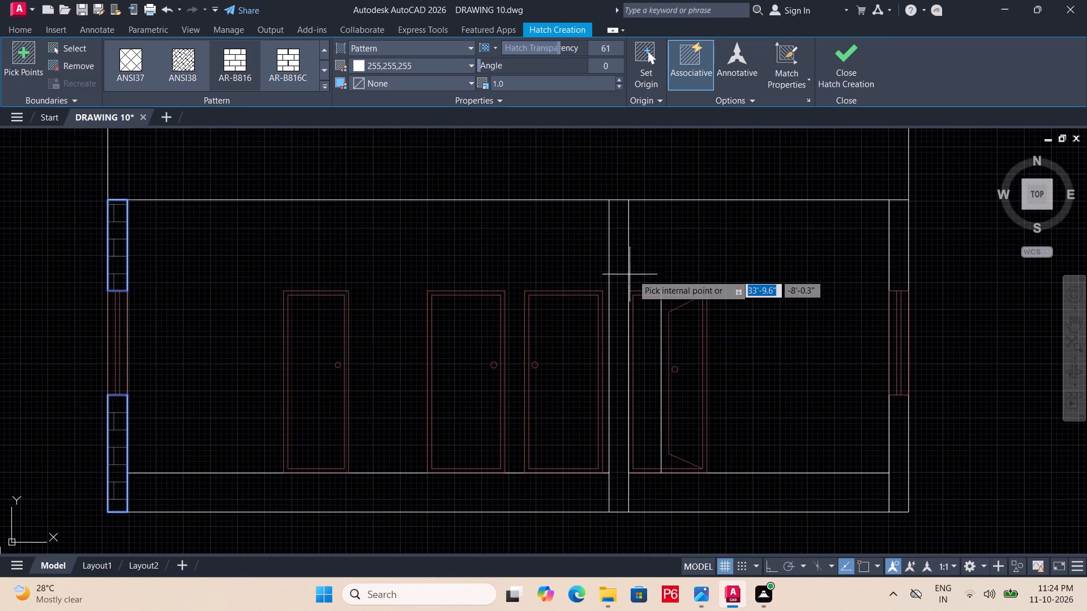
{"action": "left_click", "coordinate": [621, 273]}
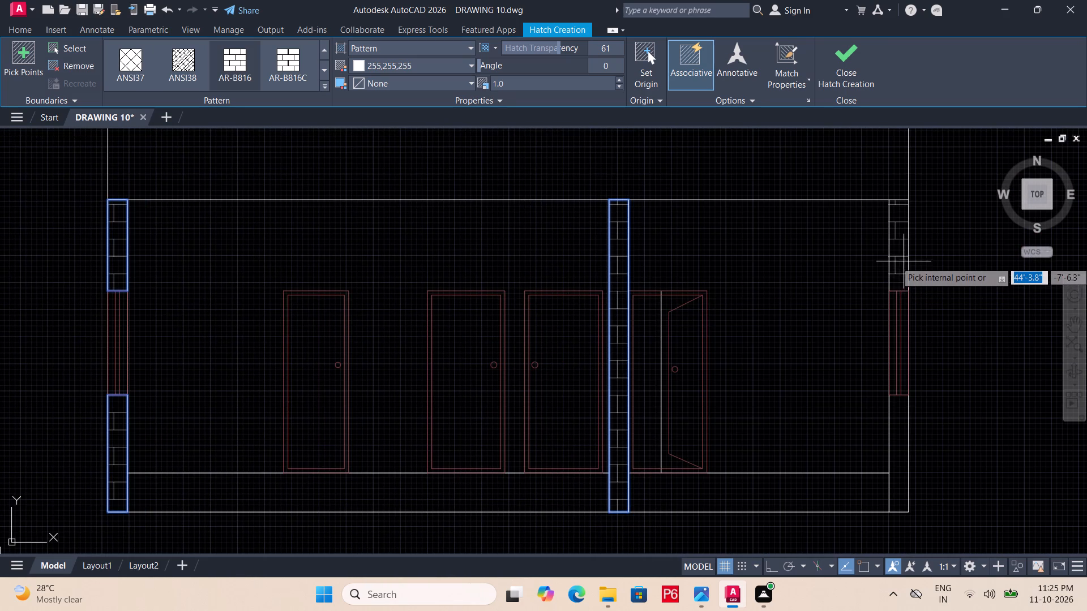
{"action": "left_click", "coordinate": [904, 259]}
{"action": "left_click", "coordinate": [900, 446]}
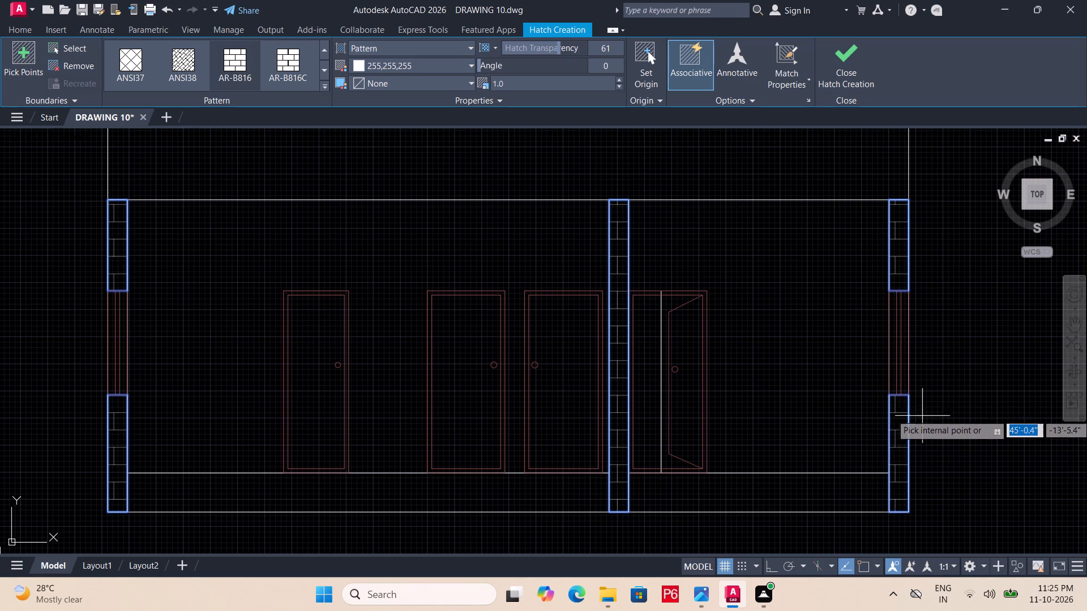
Try scales of 2 and 0.1 on the AR-B816 wall hatch, set it to 0.9, and finish the hatch.
{"action": "double_click", "coordinate": [517, 83]}
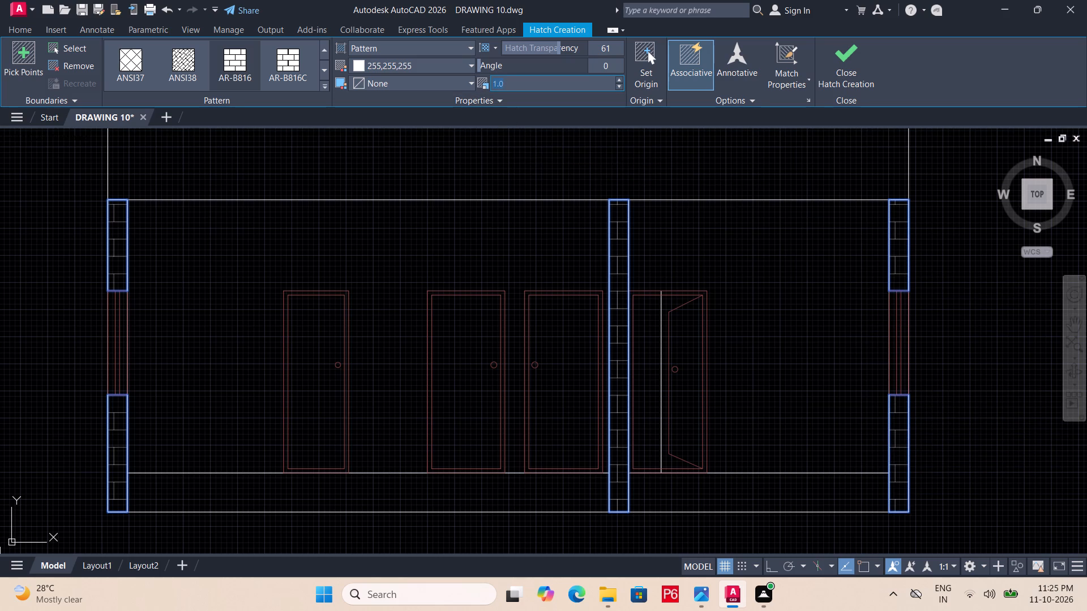
{"action": "key", "text": "2"}
{"action": "key", "text": "Return"}
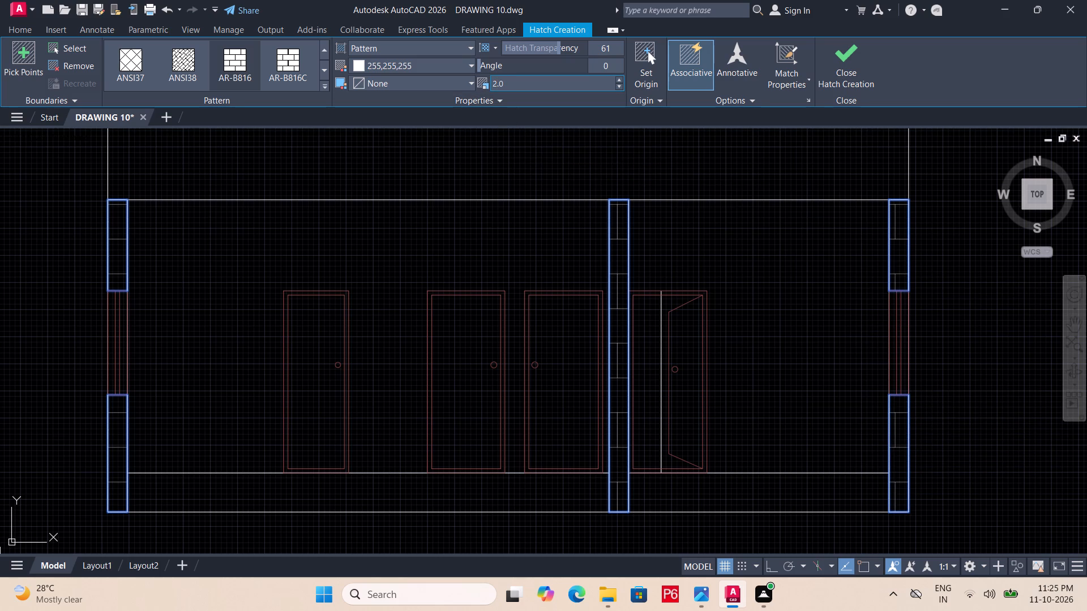
{"action": "type", "text": "0.1"}
{"action": "key", "text": "Return"}
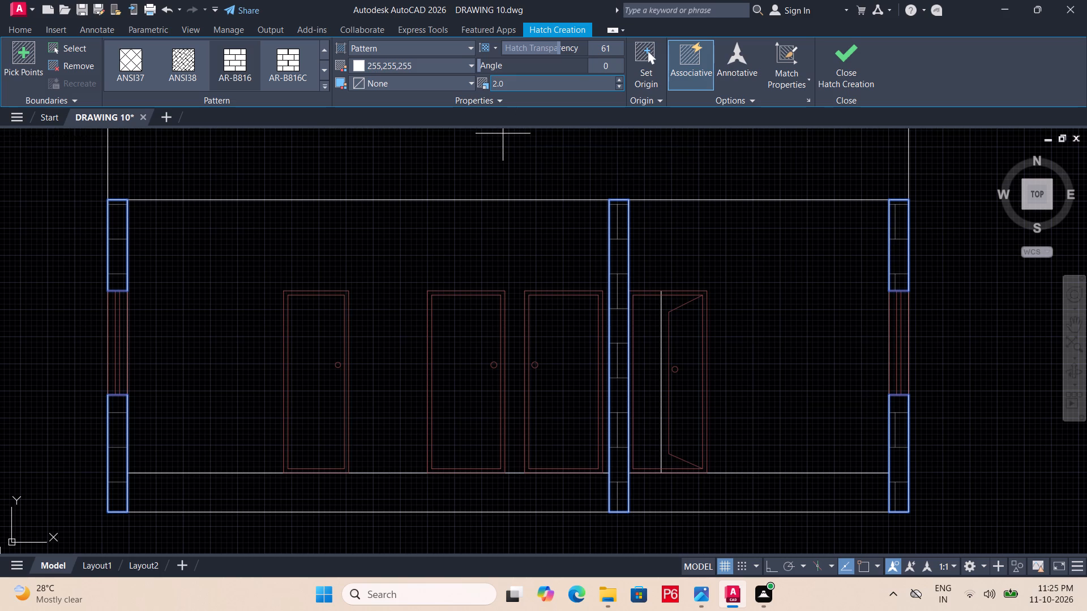
{"action": "left_click", "coordinate": [515, 83]}
{"action": "type", "text": "0.9"}
{"action": "key", "text": "Return"}
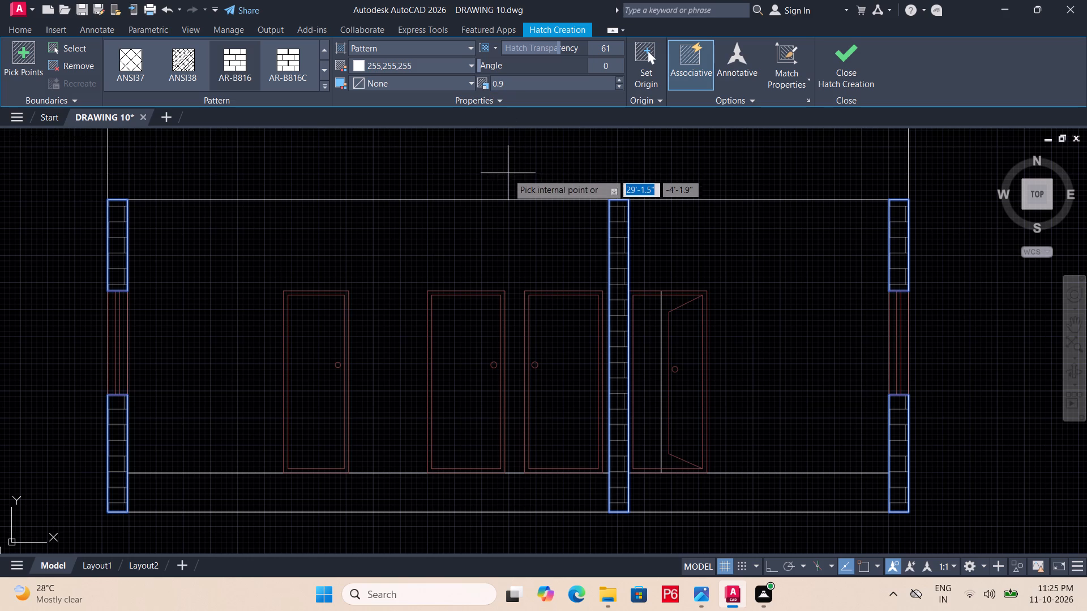
{"action": "key", "text": "Delete"}
{"action": "key", "text": "Delete"}
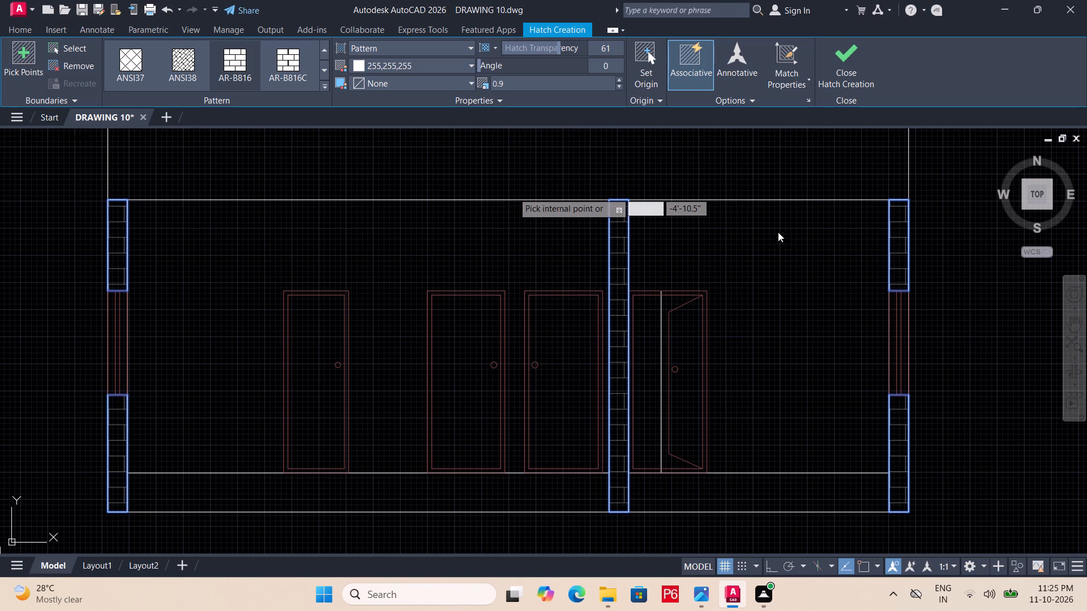
{"action": "left_click", "coordinate": [848, 80]}
{"action": "left_click", "coordinate": [848, 52]}
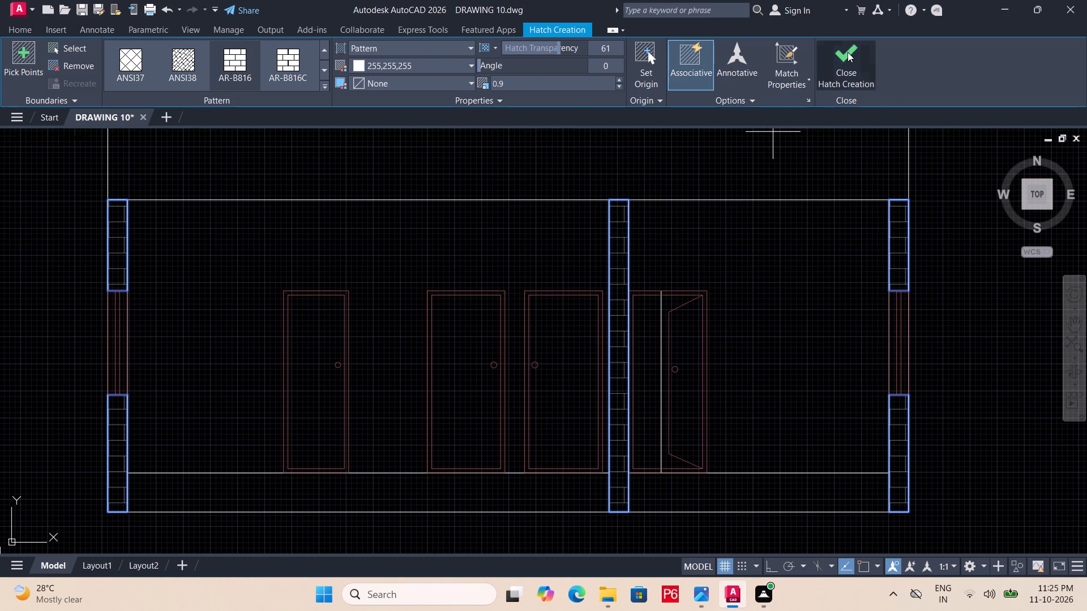
Delete the AR-B816 hatch from all the cut walls and save the drawing.
{"action": "key", "text": "Delete"}
{"action": "left_click", "coordinate": [618, 240]}
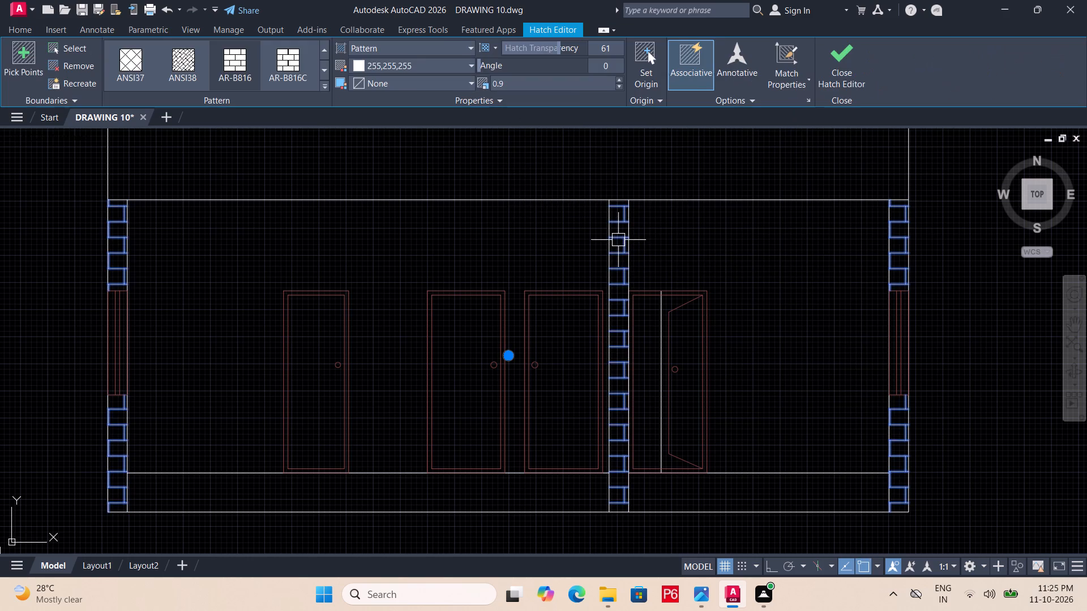
{"action": "key", "text": "Delete"}
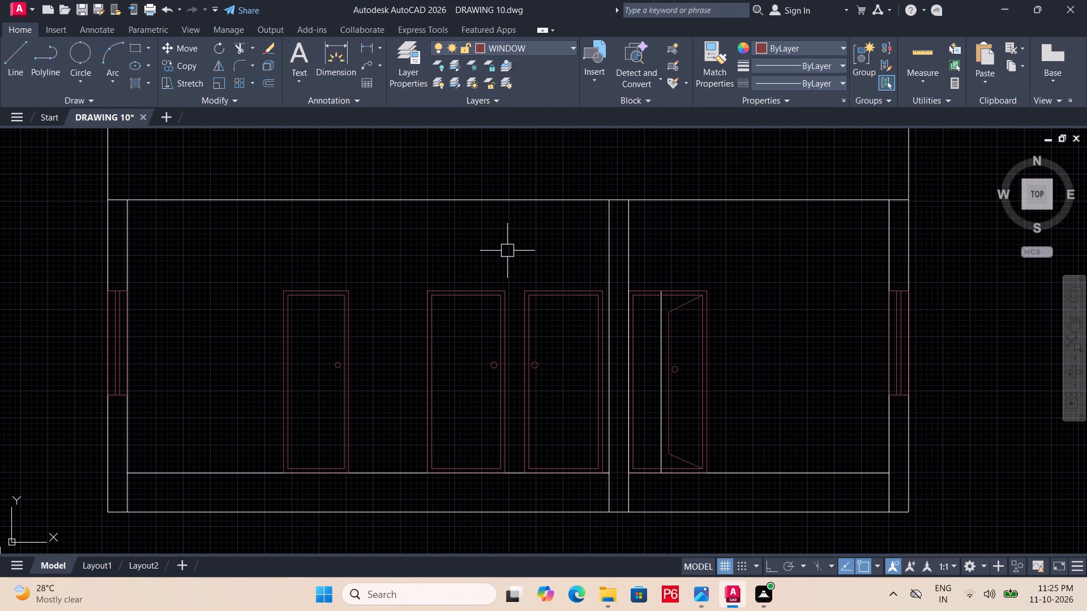
{"action": "key", "text": "ctrl+s"}
{"action": "key", "text": "ctrl+s"}
{"action": "key", "text": "ctrl+s"}
Hatch the interior wall and both outer walls above and below their windows with AR-BRSTD at scale 0.9, and save the drawing.
{"action": "type", "text": "H"}
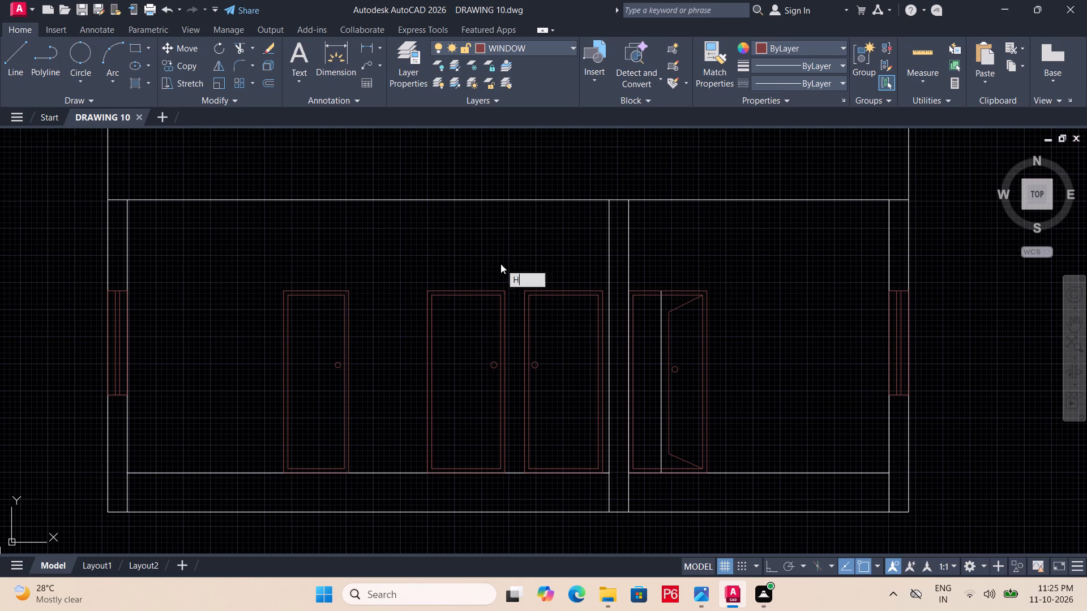
{"action": "key", "text": "space"}
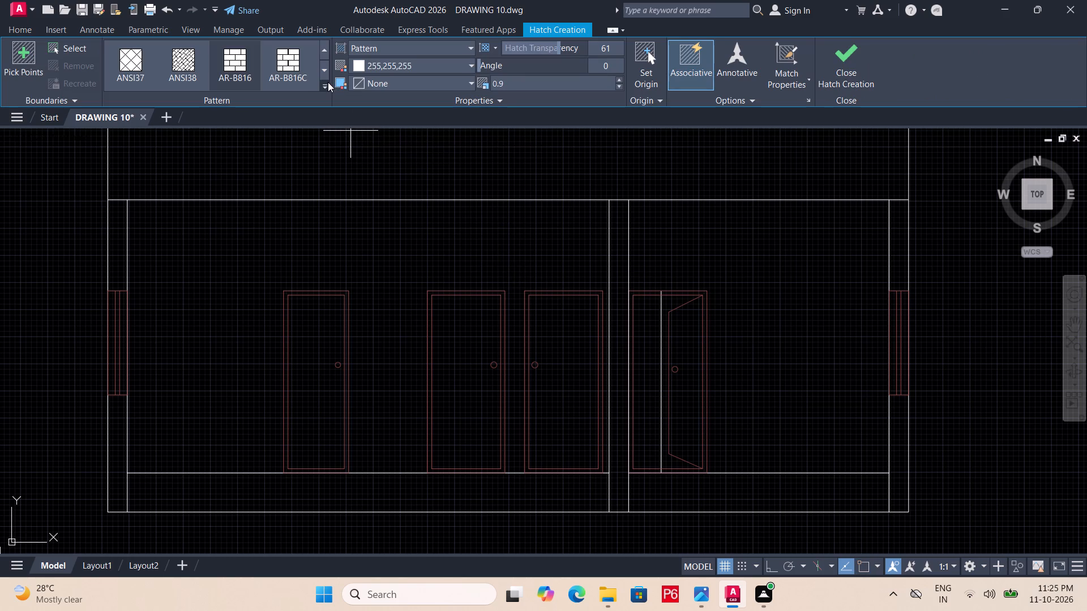
{"action": "left_click", "coordinate": [325, 84]}
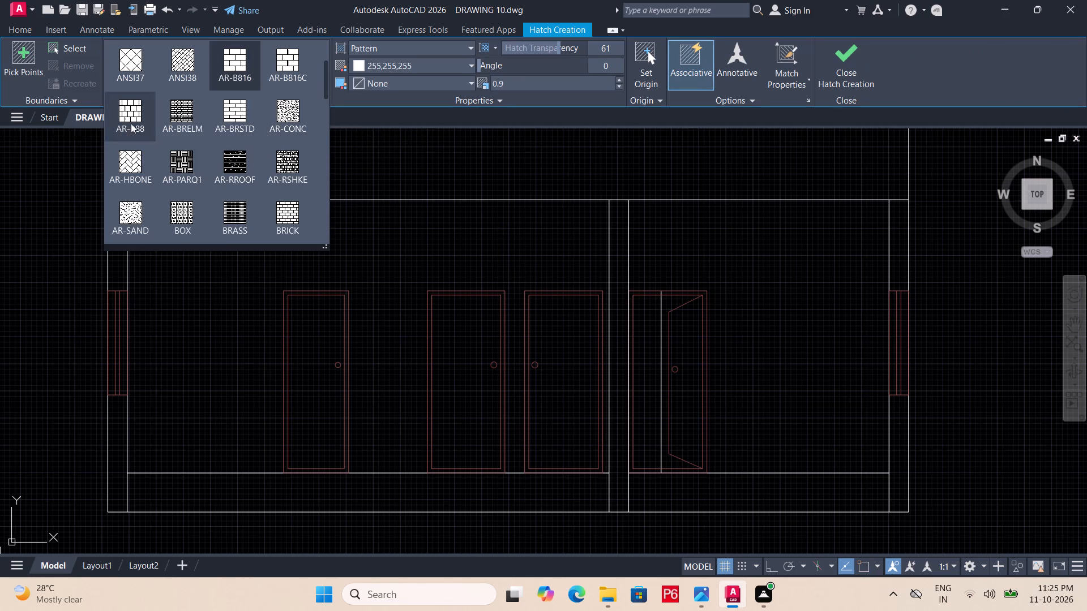
{"action": "left_click", "coordinate": [232, 109]}
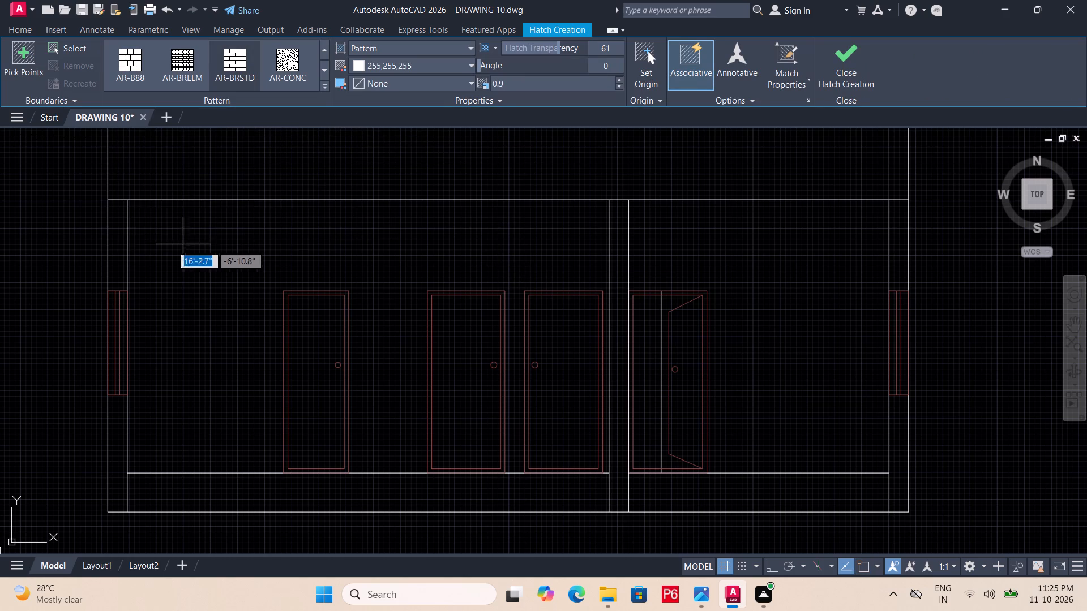
{"action": "left_click", "coordinate": [114, 248]}
{"action": "left_click", "coordinate": [119, 435]}
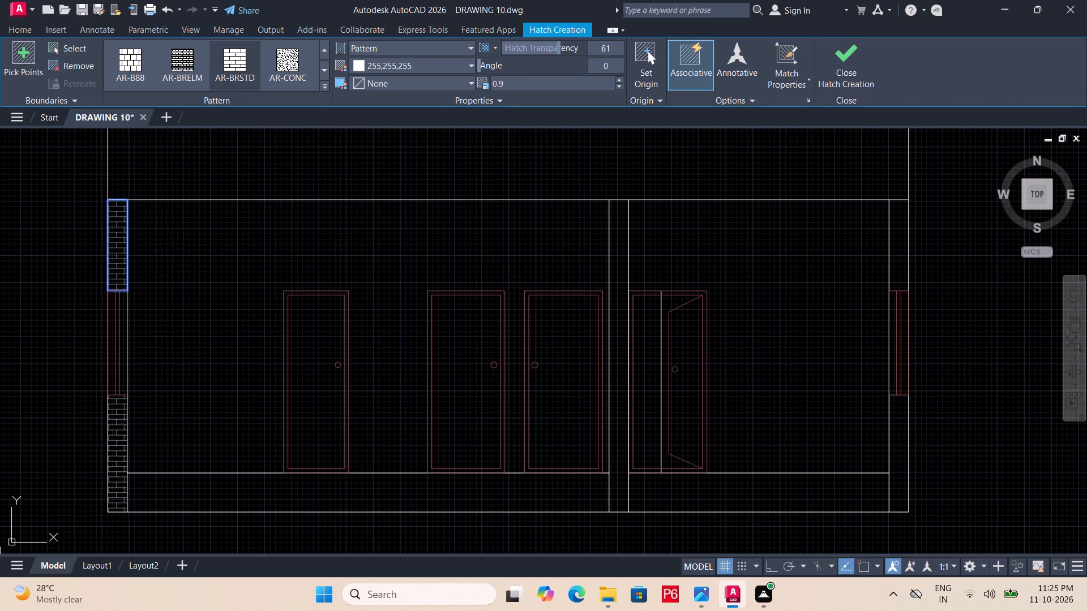
{"action": "left_click", "coordinate": [617, 244]}
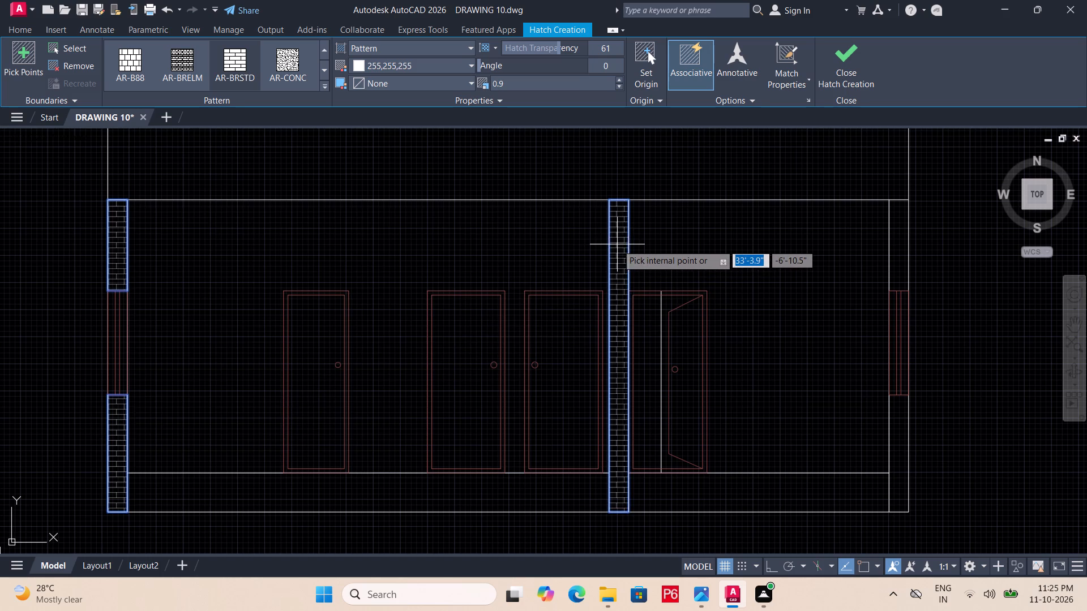
{"action": "left_click", "coordinate": [898, 236]}
{"action": "left_click", "coordinate": [894, 425]}
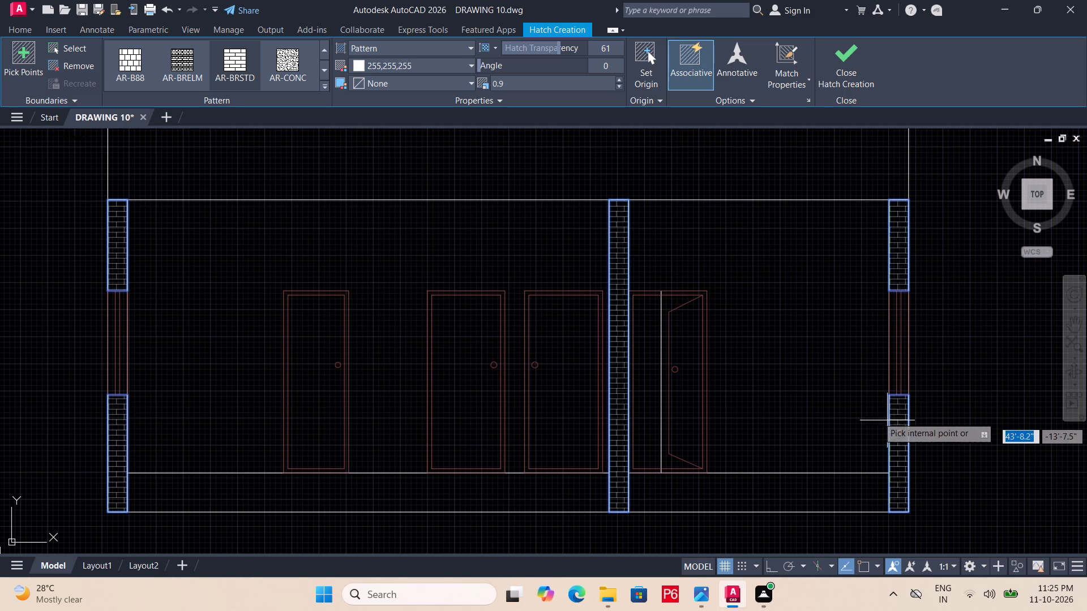
{"action": "scroll", "coordinate": [875, 401], "scroll_direction": "down", "scroll_amount": 1}
{"action": "key", "text": "ctrl+s"}
{"action": "key", "text": "ctrl+s"}
{"action": "key", "text": "ctrl+s"}
{"action": "key", "text": "ctrl+s"}
Hatch the stepped footing's top tier with the AR-CONC pattern at scale 0.9 and save the drawing.
{"action": "middle_click_drag", "start_coordinate": [805, 375], "coordinate": [805, 374], "text": "ctrl"}
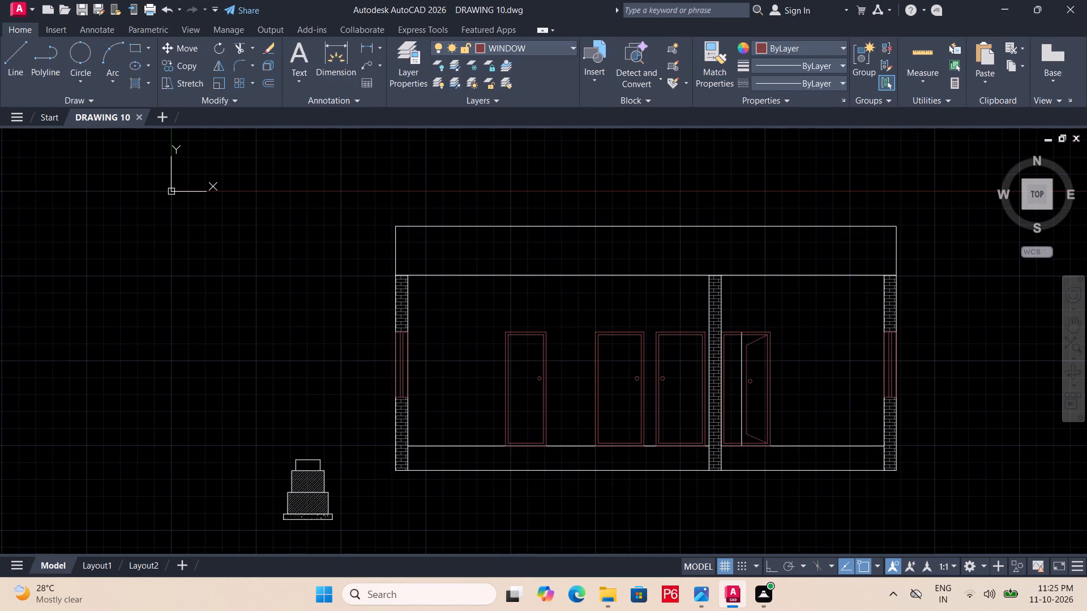
{"action": "middle_click_drag", "start_coordinate": [805, 374], "coordinate": [752, 324], "text": "ctrl"}
{"action": "middle_click_drag", "start_coordinate": [275, 409], "coordinate": [343, 354]}
{"action": "scroll", "coordinate": [343, 352], "scroll_direction": "up", "scroll_amount": 1}
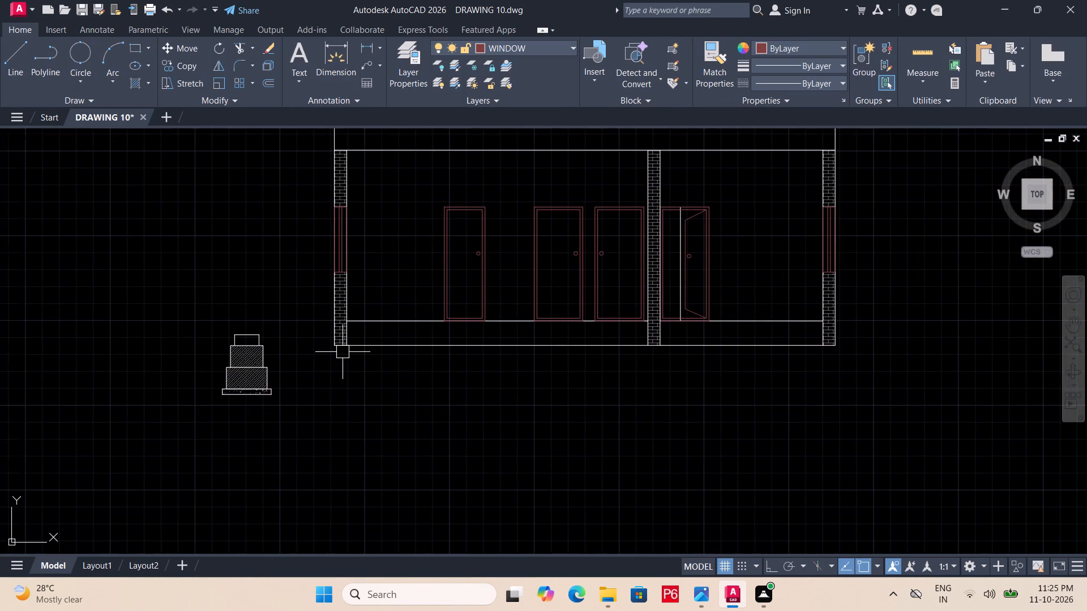
{"action": "middle_click_drag", "start_coordinate": [198, 356], "coordinate": [336, 369]}
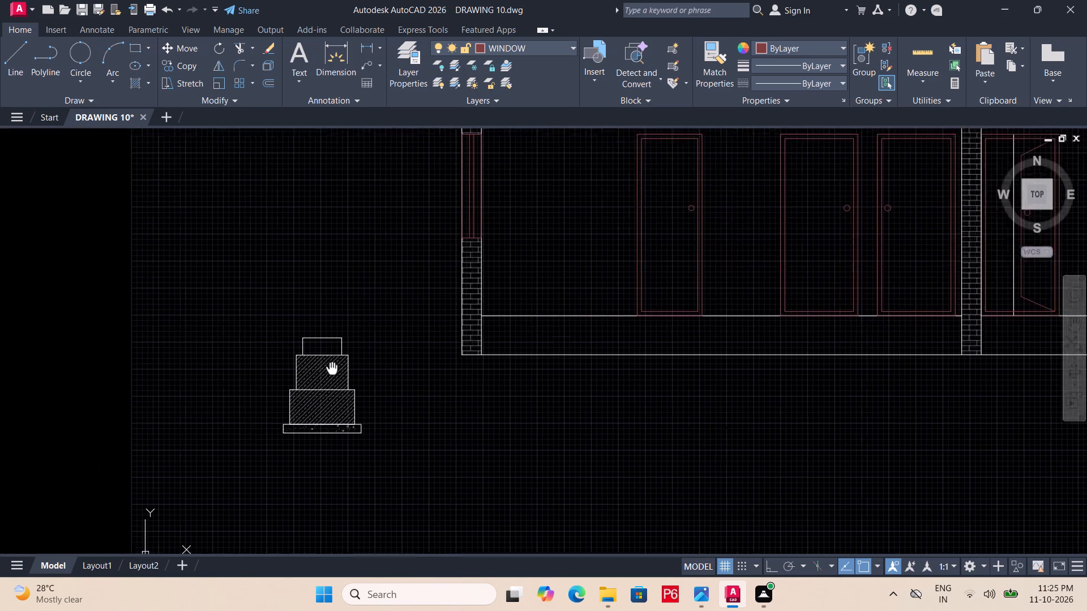
{"action": "middle_click_drag", "start_coordinate": [336, 369], "coordinate": [345, 371]}
{"action": "scroll", "coordinate": [345, 371], "scroll_direction": "up", "scroll_amount": 2}
{"action": "key", "text": "space"}
{"action": "key", "text": "space"}
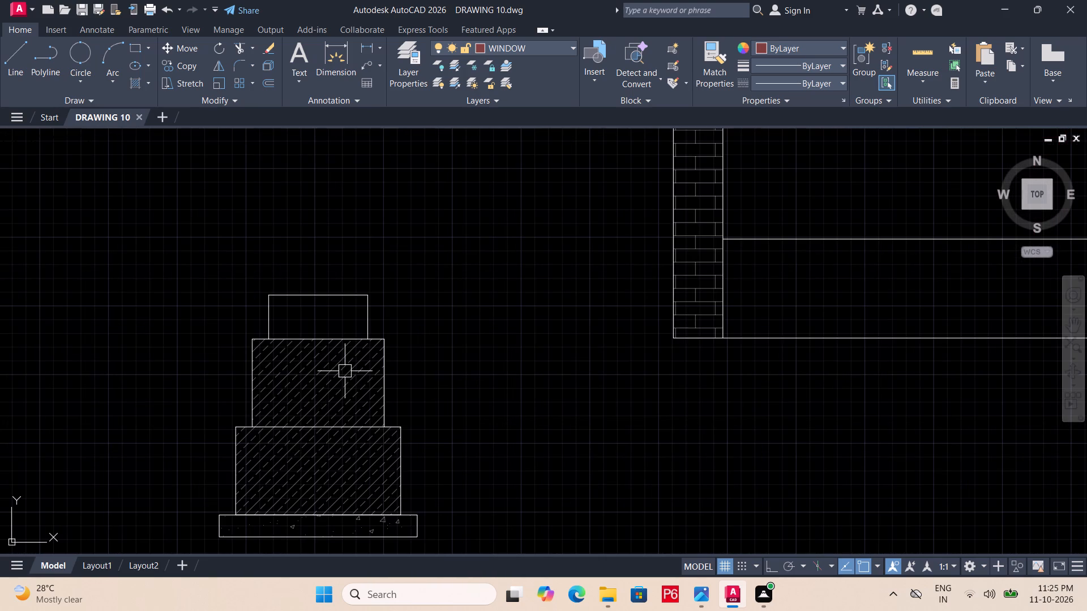
{"action": "key", "text": "Escape"}
{"action": "type", "text": "H"}
{"action": "key", "text": "space"}
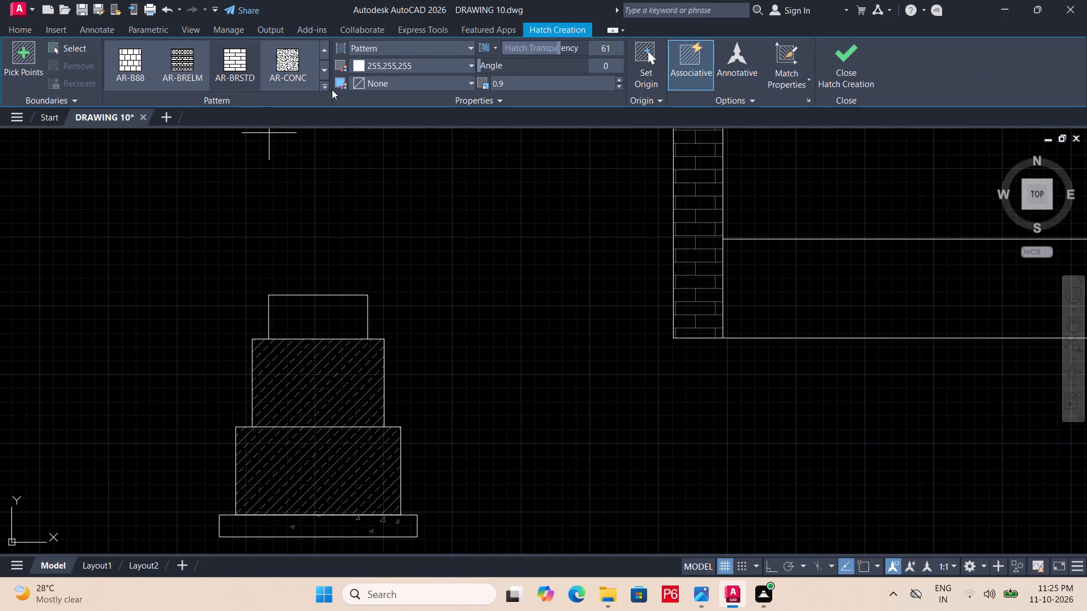
{"action": "left_click", "coordinate": [321, 87]}
{"action": "left_click", "coordinate": [288, 65]}
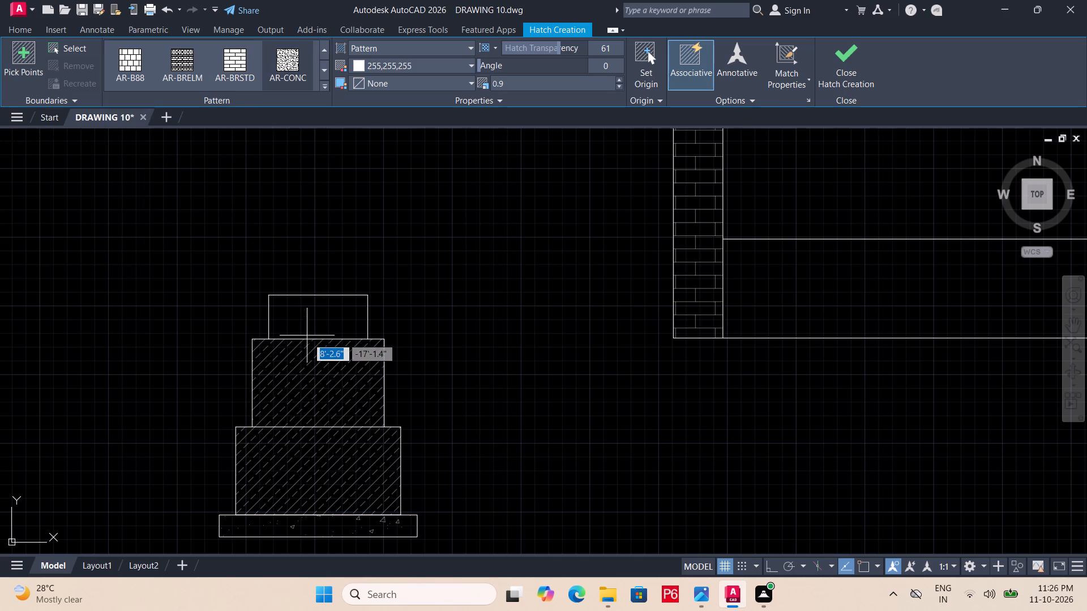
{"action": "double_click", "coordinate": [318, 325]}
{"action": "middle_click_drag", "start_coordinate": [695, 328], "coordinate": [288, 347]}
{"action": "scroll", "coordinate": [489, 351], "scroll_direction": "down", "scroll_amount": 3}
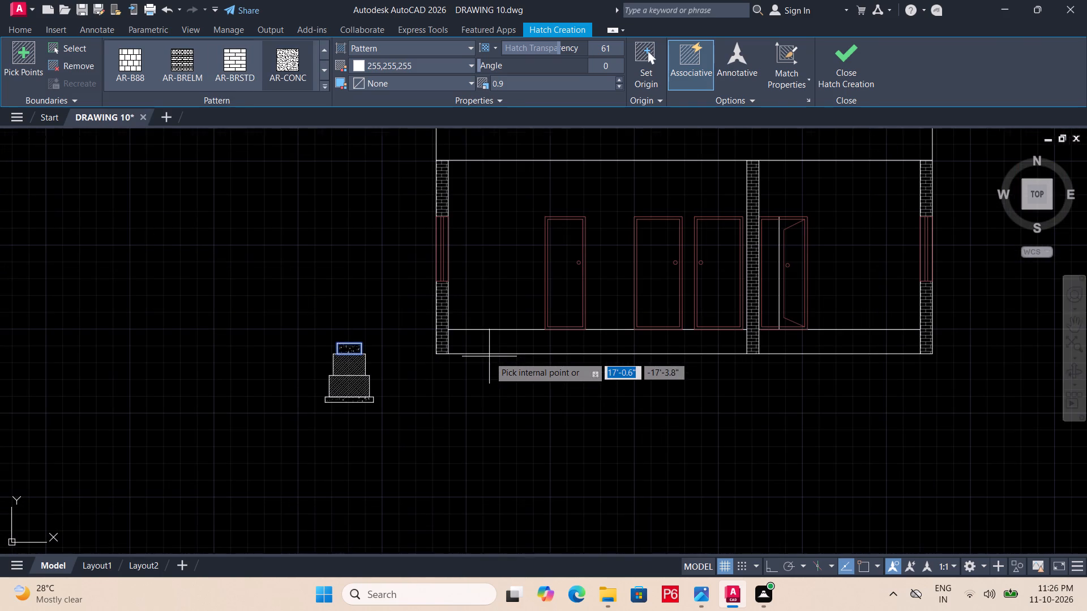
{"action": "key", "text": "ctrl+s"}
{"action": "key", "text": "ctrl+s"}
{"action": "key", "text": "ctrl+s"}
Convert the whole hatched stepped footing into a block named F.
{"action": "middle_click_drag", "start_coordinate": [421, 363], "coordinate": [475, 336], "text": "ctrl"}
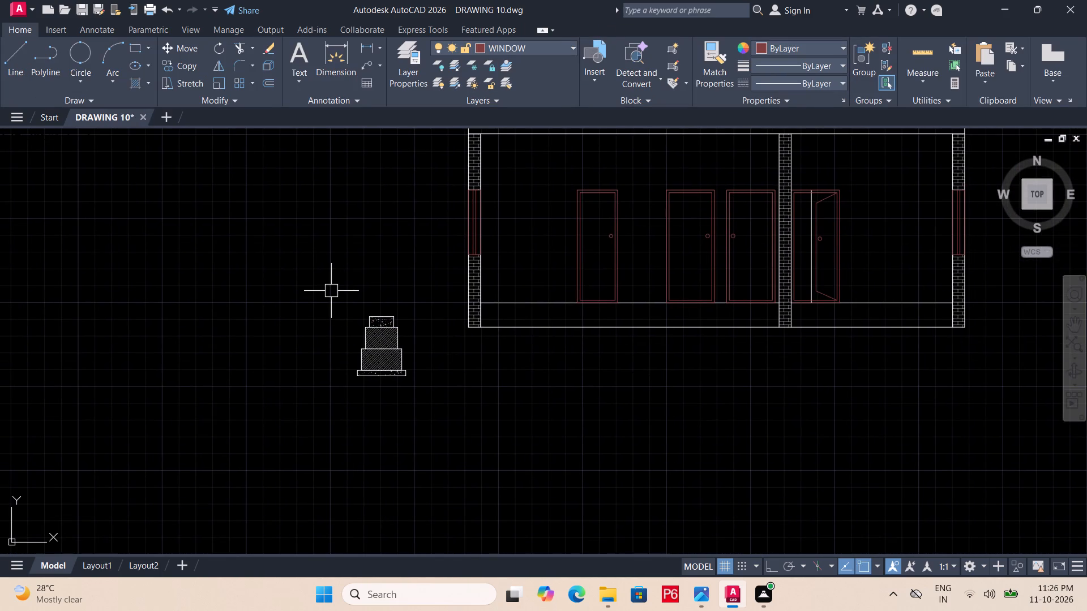
{"action": "double_click", "coordinate": [324, 291]}
{"action": "left_click", "coordinate": [423, 409]}
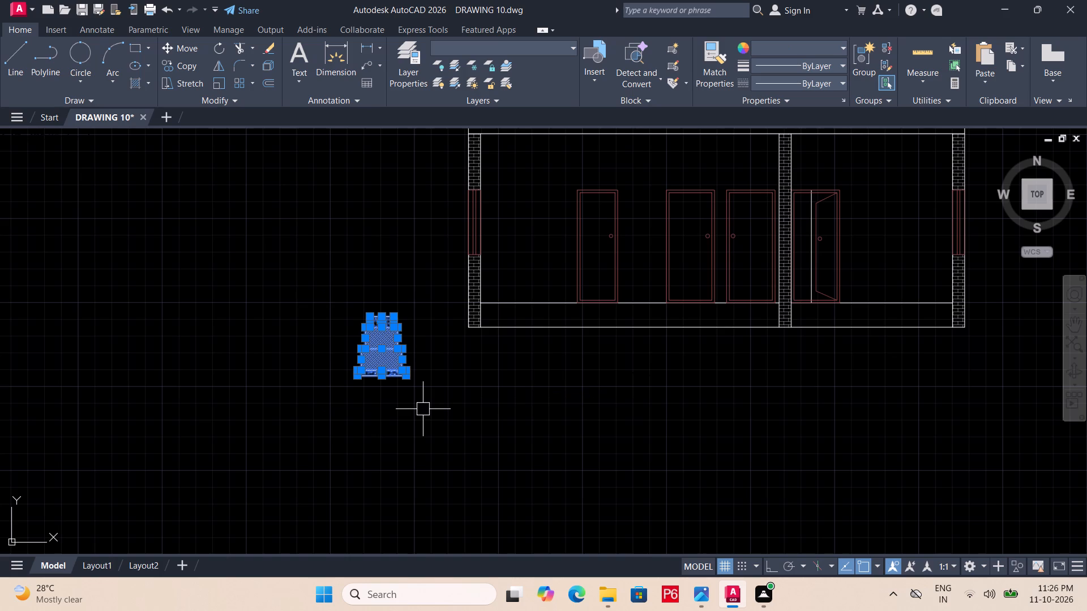
{"action": "type", "text": "B"}
{"action": "key", "text": "space"}
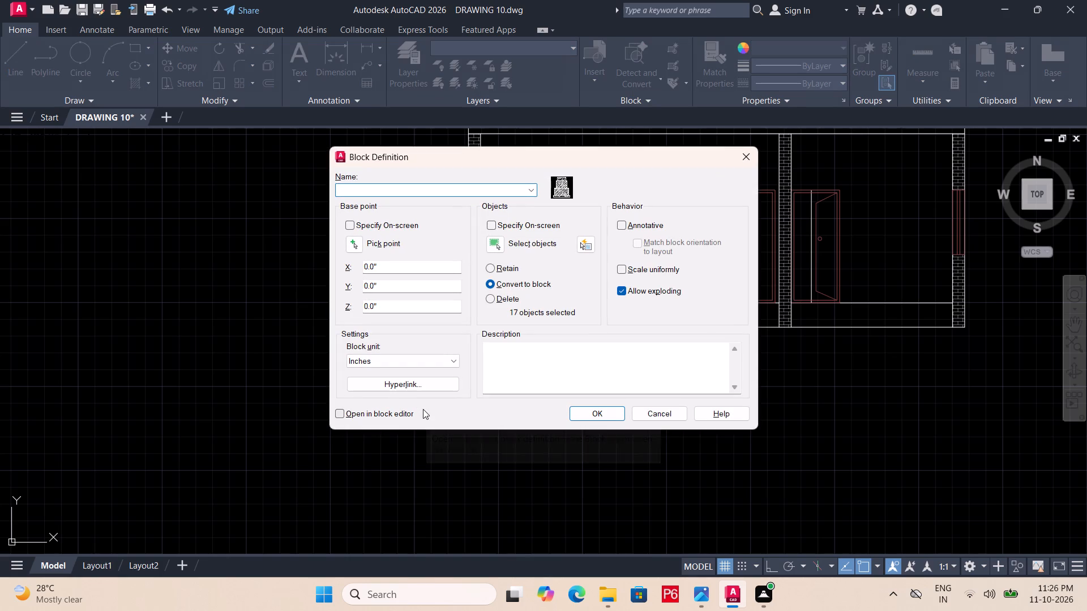
{"action": "type", "text": "F"}
{"action": "key", "text": "space"}
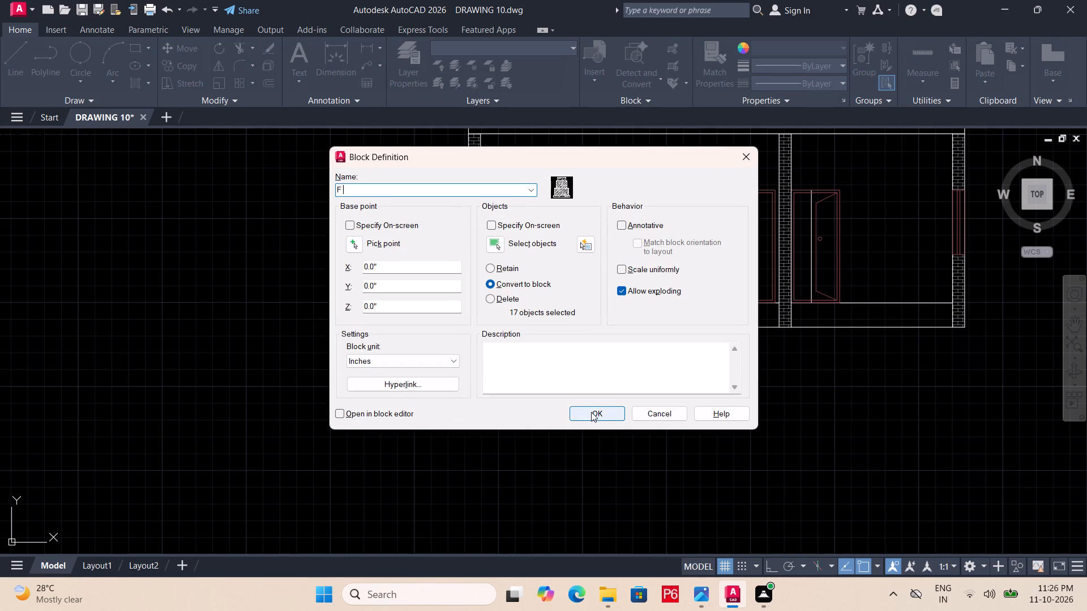
{"action": "left_click", "coordinate": [591, 412]}
Copy footing block F by the midpoint of its upper hatched tier's top edge to just outside the left outer wall's base.
{"action": "double_click", "coordinate": [314, 292]}
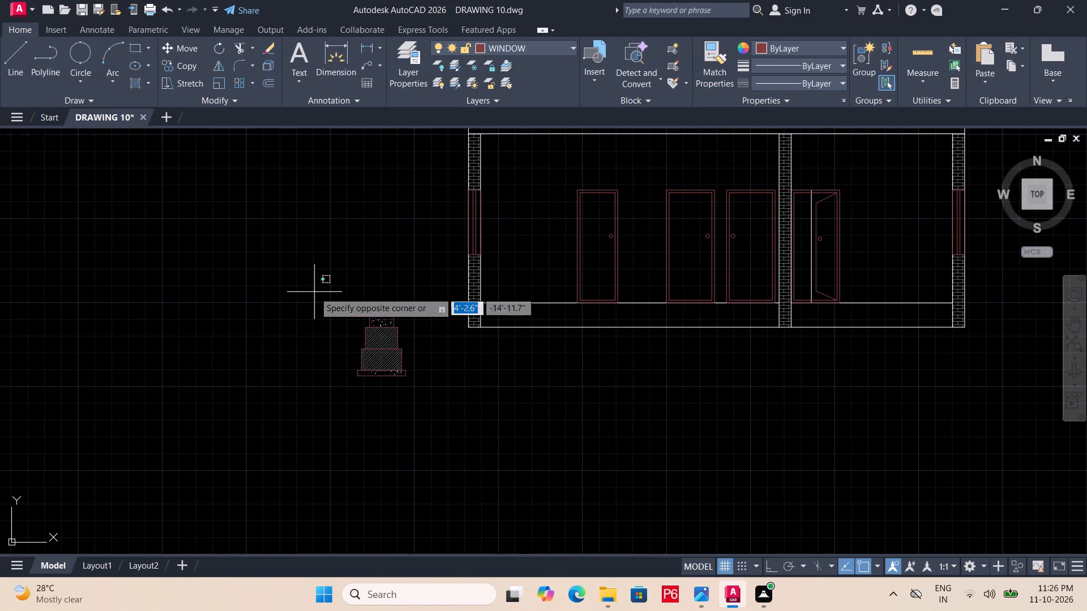
{"action": "left_click", "coordinate": [434, 420]}
{"action": "scroll", "coordinate": [399, 329], "scroll_direction": "up", "scroll_amount": 2}
{"action": "middle_click_drag", "start_coordinate": [399, 329], "coordinate": [410, 341]}
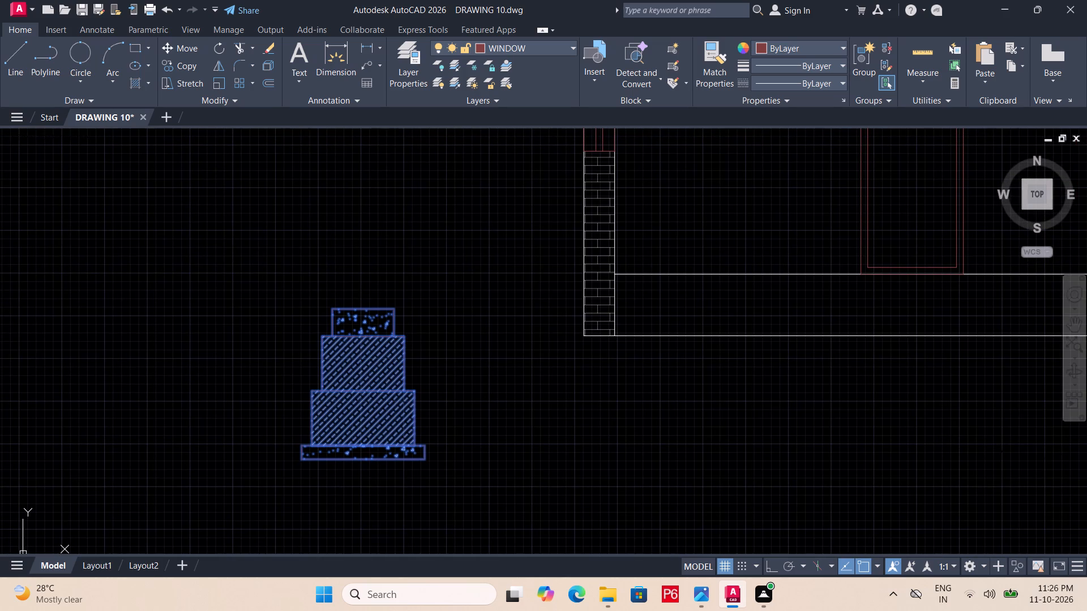
{"action": "key", "text": "m"}
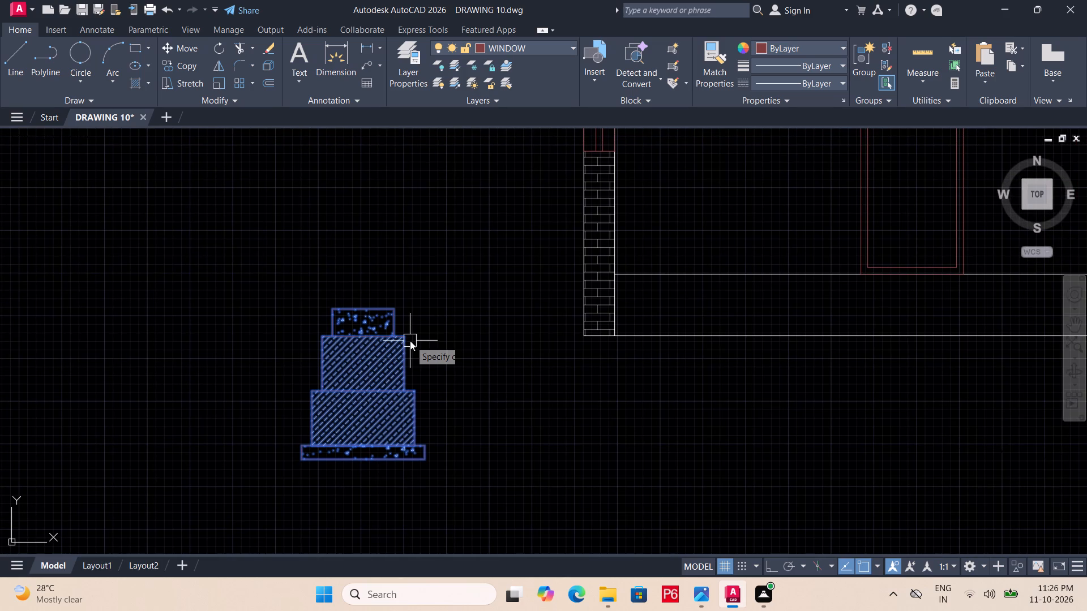
{"action": "key", "text": "BackSpace"}
{"action": "type", "text": "CO"}
{"action": "key", "text": "space"}
{"action": "scroll", "coordinate": [369, 304], "scroll_direction": "up", "scroll_amount": 2}
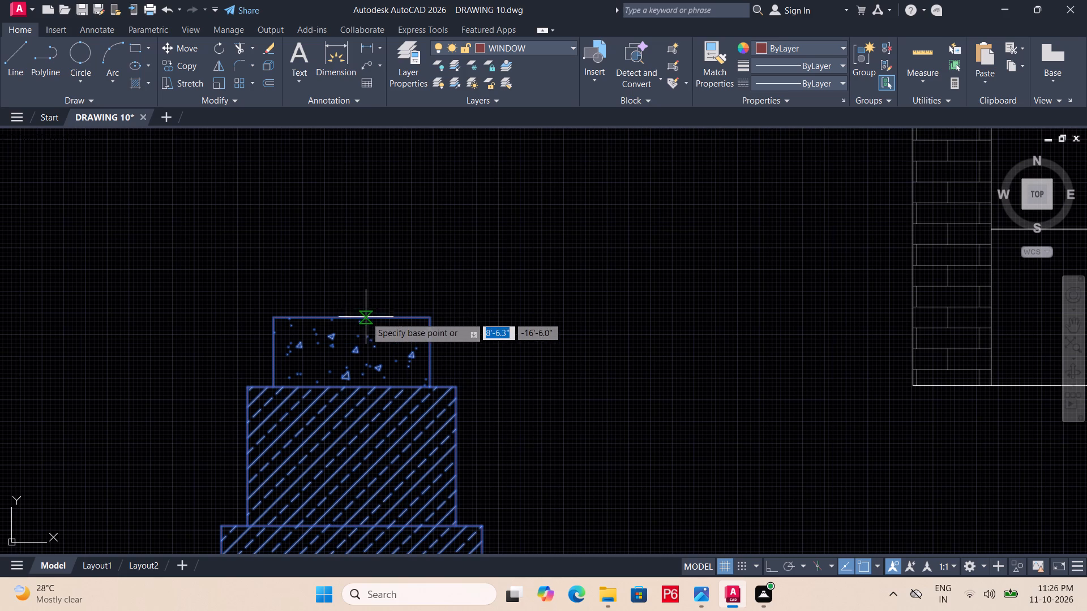
{"action": "left_click", "coordinate": [351, 387]}
{"action": "middle_click_drag", "start_coordinate": [585, 249], "coordinate": [579, 251]}
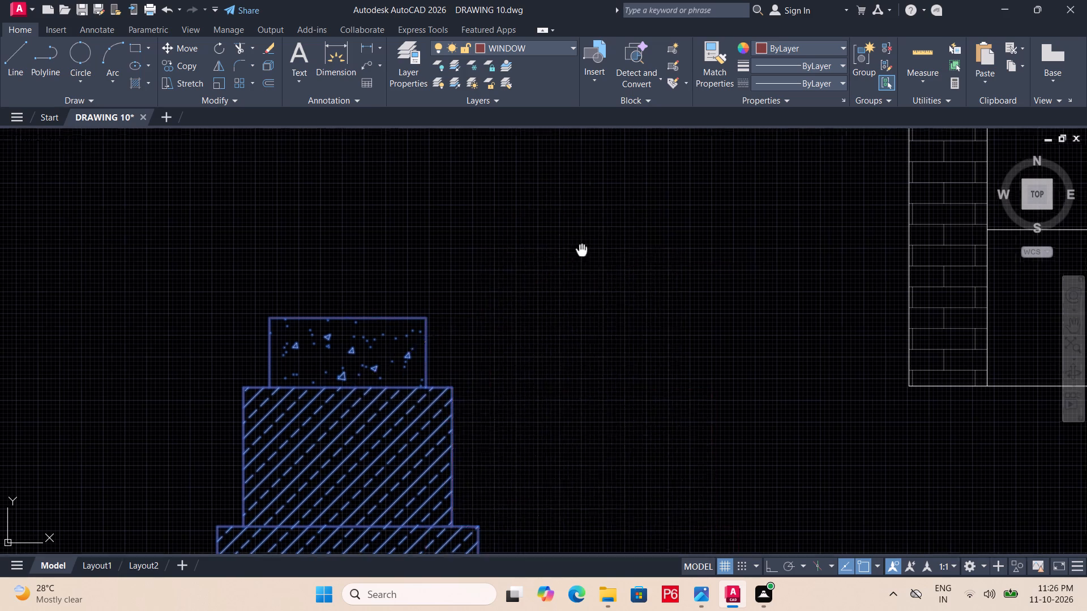
{"action": "middle_click_drag", "start_coordinate": [579, 251], "coordinate": [460, 216]}
{"action": "scroll", "coordinate": [457, 213], "scroll_direction": "down", "scroll_amount": 1}
{"action": "scroll", "coordinate": [349, 229], "scroll_direction": "down", "scroll_amount": 1}
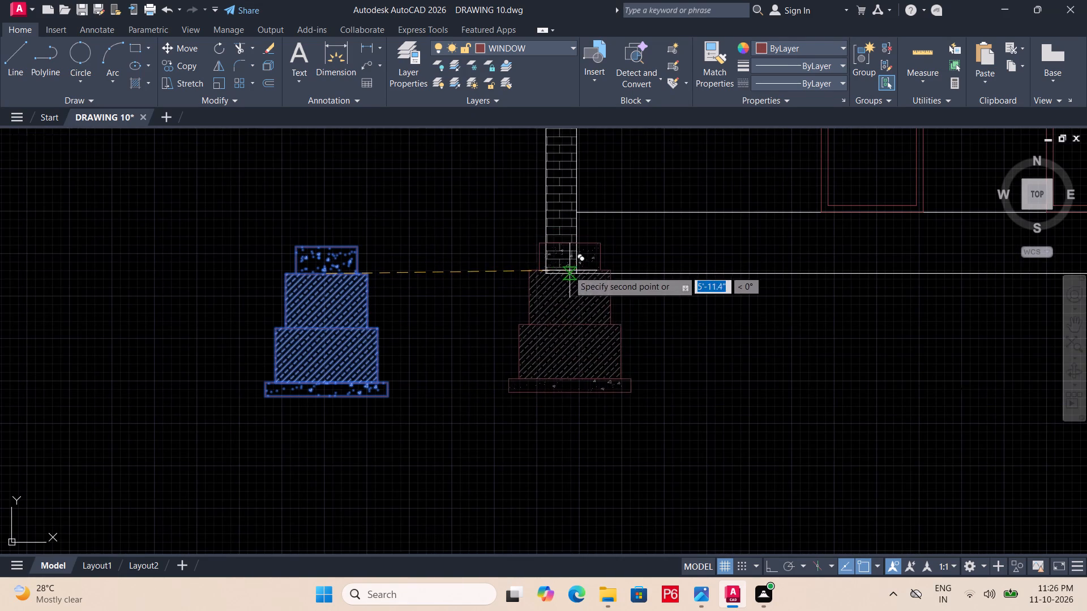
{"action": "scroll", "coordinate": [563, 276], "scroll_direction": "up", "scroll_amount": 3}
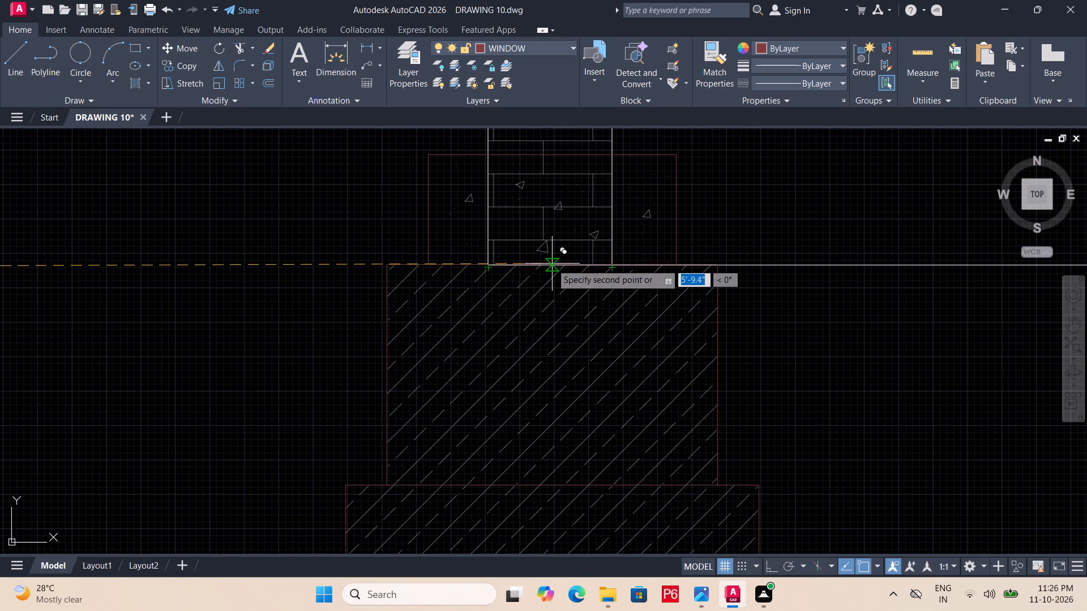
{"action": "middle_click_drag", "start_coordinate": [558, 274], "coordinate": [564, 371]}
{"action": "left_click", "coordinate": [286, 270]}
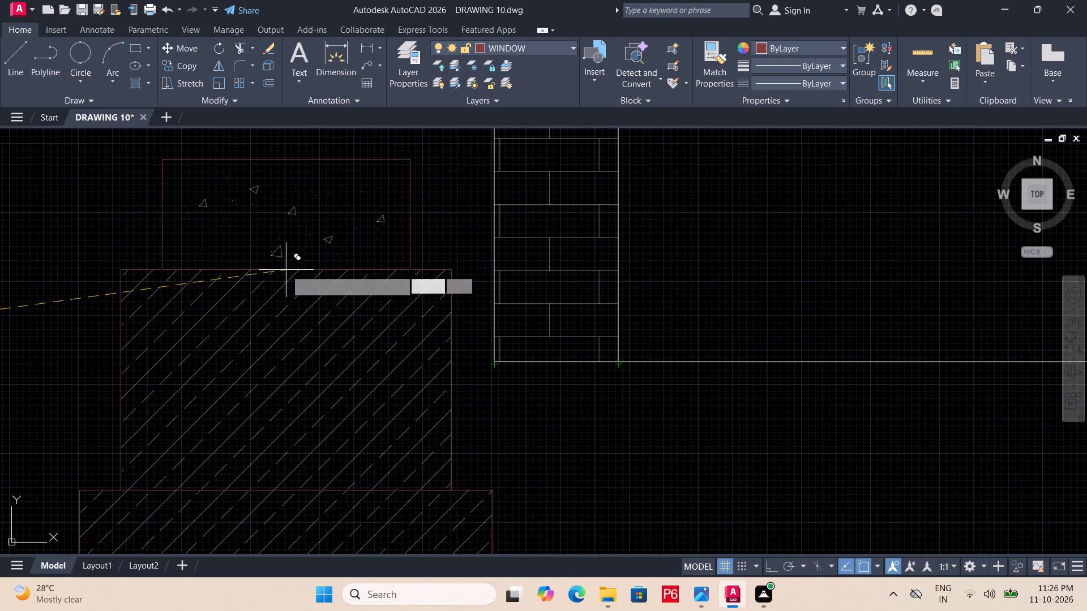
{"action": "scroll", "coordinate": [378, 224], "scroll_direction": "down", "scroll_amount": 2}
{"action": "key", "text": "Escape"}
{"action": "scroll", "coordinate": [444, 249], "scroll_direction": "down", "scroll_amount": 1}
{"action": "middle_click_drag", "start_coordinate": [453, 253], "coordinate": [516, 282]}
{"action": "scroll", "coordinate": [516, 300], "scroll_direction": "up", "scroll_amount": 2}
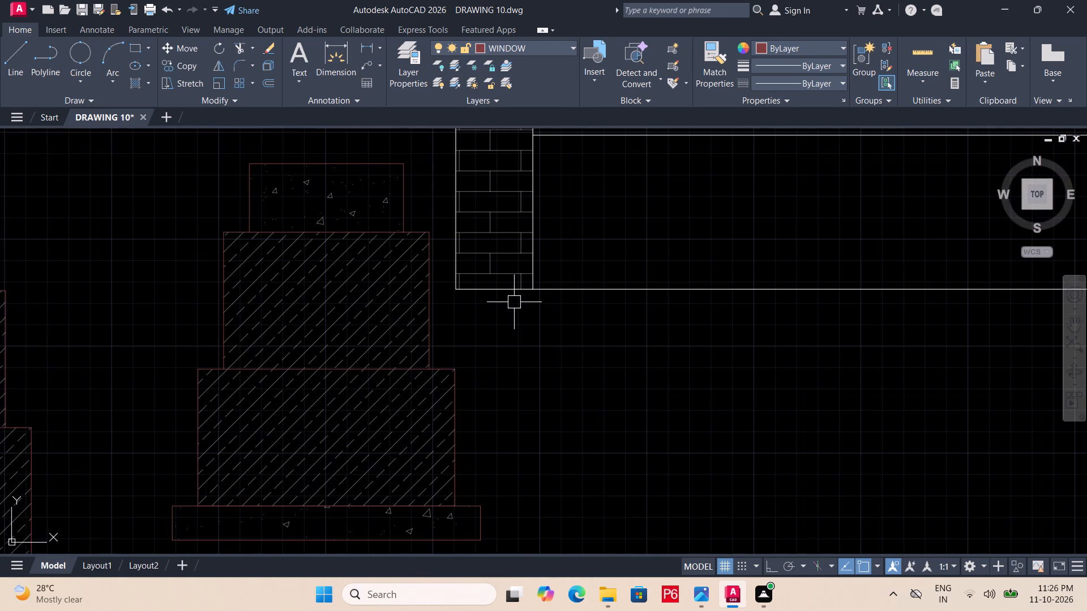
Draw a 9" line across the bottom of the left outer wall, from corner to corner.
{"action": "type", "text": "L"}
{"action": "key", "text": "space"}
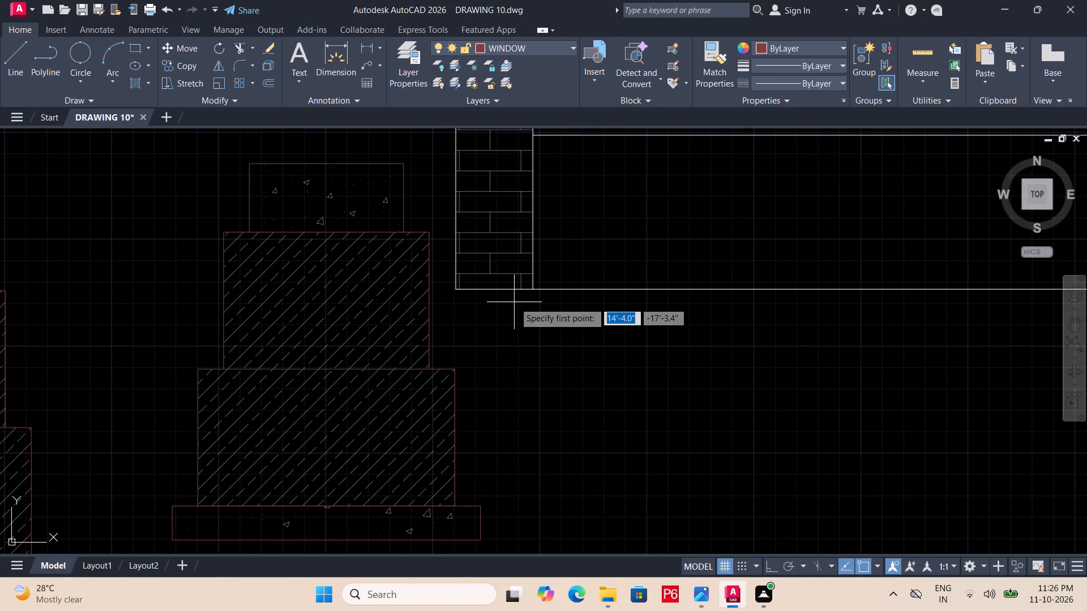
{"action": "key", "text": "Escape"}
{"action": "key", "text": "k"}
{"action": "key", "text": "Escape"}
{"action": "type", "text": "L"}
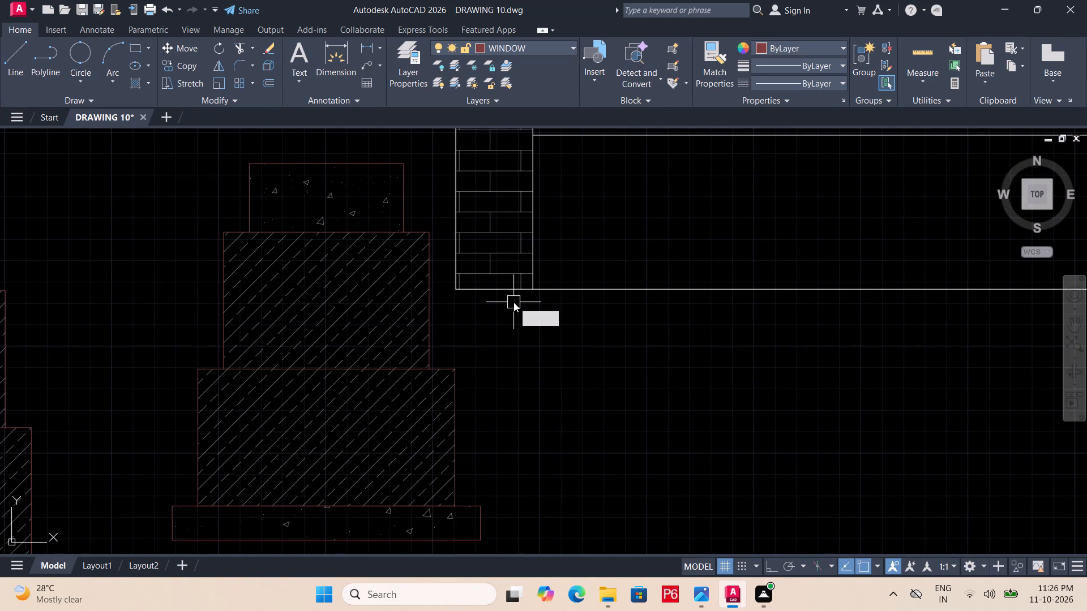
{"action": "key", "text": "space"}
{"action": "left_click", "coordinate": [459, 288]}
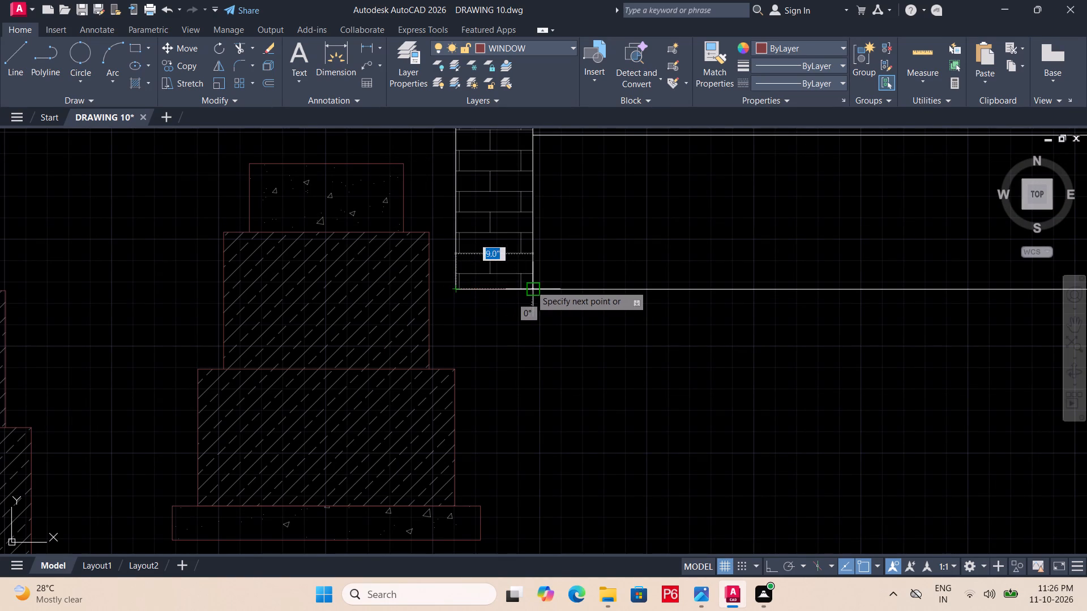
{"action": "left_click", "coordinate": [530, 285]}
{"action": "key", "text": "space"}
Draw a line across the bottom of the interior wall, from corner to corner.
{"action": "middle_click_drag", "start_coordinate": [497, 324], "coordinate": [378, 345]}
{"action": "scroll", "coordinate": [444, 339], "scroll_direction": "down", "scroll_amount": 1}
{"action": "middle_click_drag", "start_coordinate": [741, 327], "coordinate": [288, 342]}
{"action": "middle_click_drag", "start_coordinate": [702, 363], "coordinate": [324, 367]}
{"action": "middle_click_drag", "start_coordinate": [808, 357], "coordinate": [687, 360]}
{"action": "key", "text": "space"}
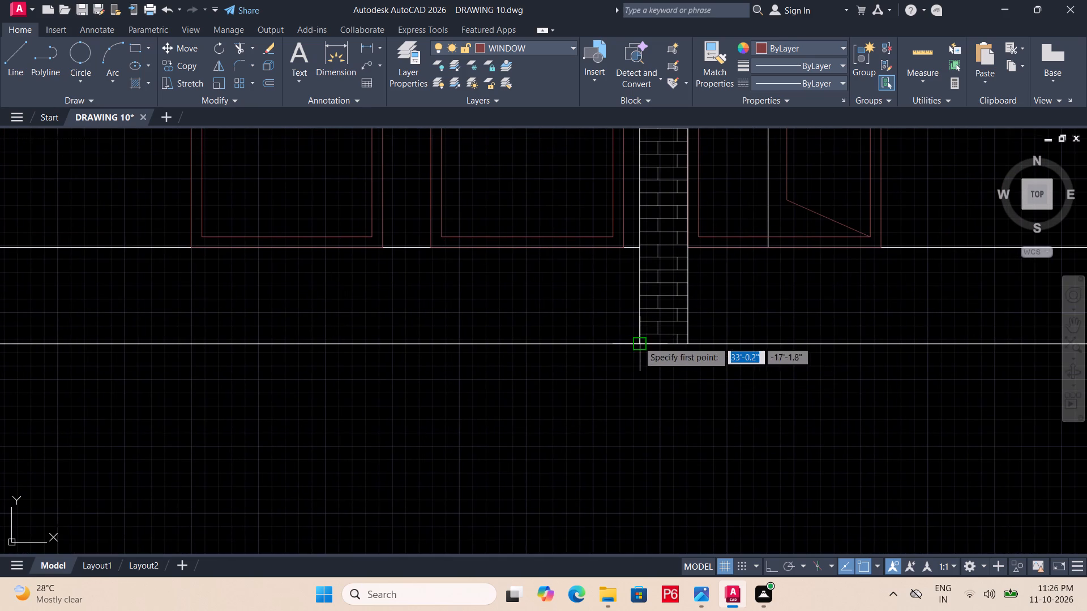
{"action": "double_click", "coordinate": [638, 341]}
{"action": "left_click", "coordinate": [687, 342]}
{"action": "key", "text": "space"}
Draw a 9" line across the bottom of the right outer wall and save the drawing.
{"action": "middle_click_drag", "start_coordinate": [697, 399], "coordinate": [455, 412]}
{"action": "middle_click_drag", "start_coordinate": [670, 393], "coordinate": [560, 390]}
{"action": "middle_click_drag", "start_coordinate": [939, 384], "coordinate": [613, 399]}
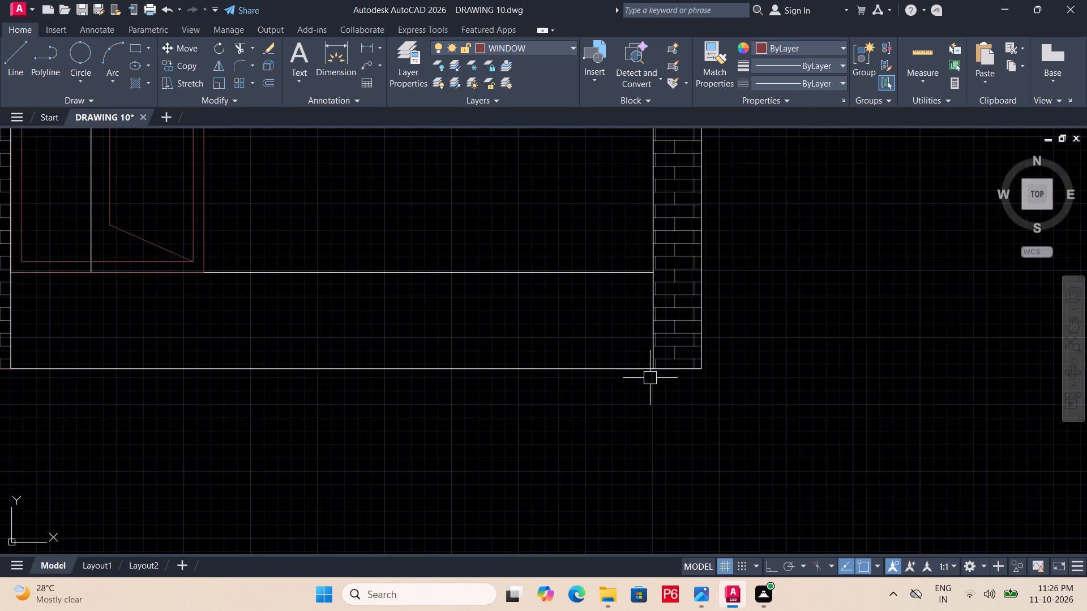
{"action": "scroll", "coordinate": [668, 358], "scroll_direction": "up", "scroll_amount": 2}
{"action": "key", "text": "space"}
{"action": "left_click", "coordinate": [632, 387]}
{"action": "left_click_drag", "start_coordinate": [632, 387], "coordinate": [638, 387]}
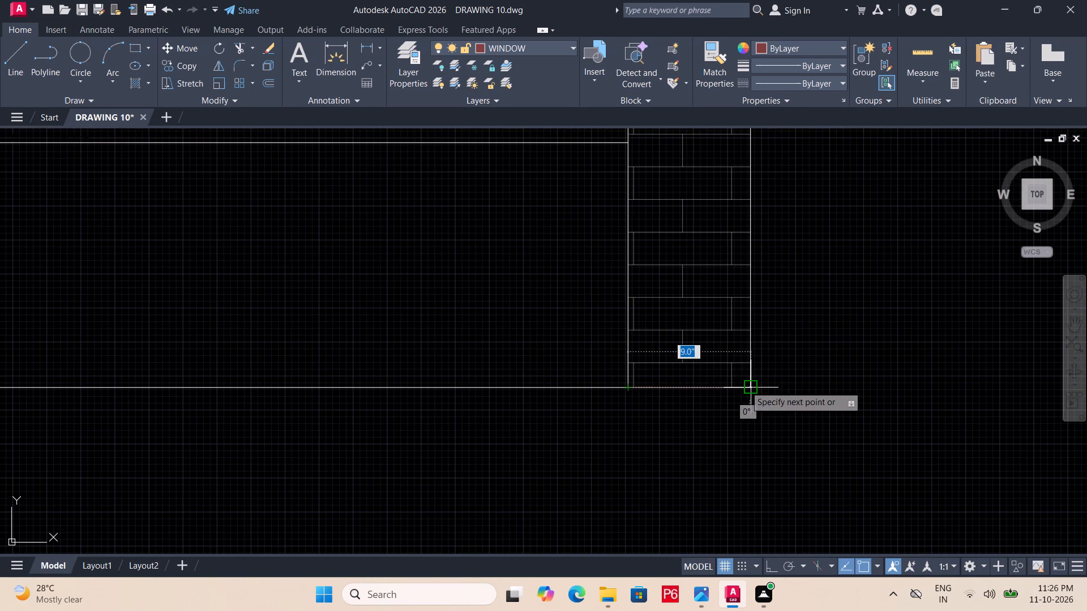
{"action": "double_click", "coordinate": [749, 386]}
{"action": "key", "text": "space"}
{"action": "scroll", "coordinate": [623, 425], "scroll_direction": "down", "scroll_amount": 1}
{"action": "middle_click_drag", "start_coordinate": [623, 425], "coordinate": [840, 374]}
{"action": "key", "text": "ctrl+s"}
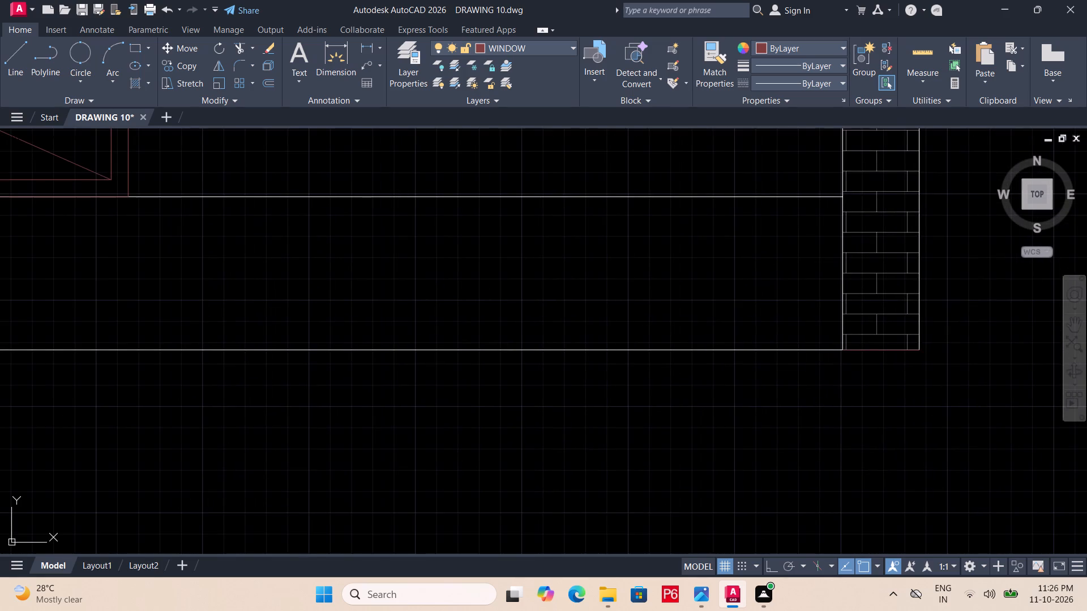
{"action": "key", "text": "ctrl+s"}
{"action": "key", "text": "ctrl+s"}
Move the footing copy by its upper hatched tier's top midpoint onto the midpoint of the left outer wall's base line.
{"action": "scroll", "coordinate": [556, 393], "scroll_direction": "down", "scroll_amount": 1, "text": "ctrl"}
{"action": "middle_click_drag", "start_coordinate": [556, 393], "coordinate": [878, 343]}
{"action": "middle_click_drag", "start_coordinate": [373, 358], "coordinate": [1034, 354]}
{"action": "middle_click_drag", "start_coordinate": [502, 365], "coordinate": [781, 357]}
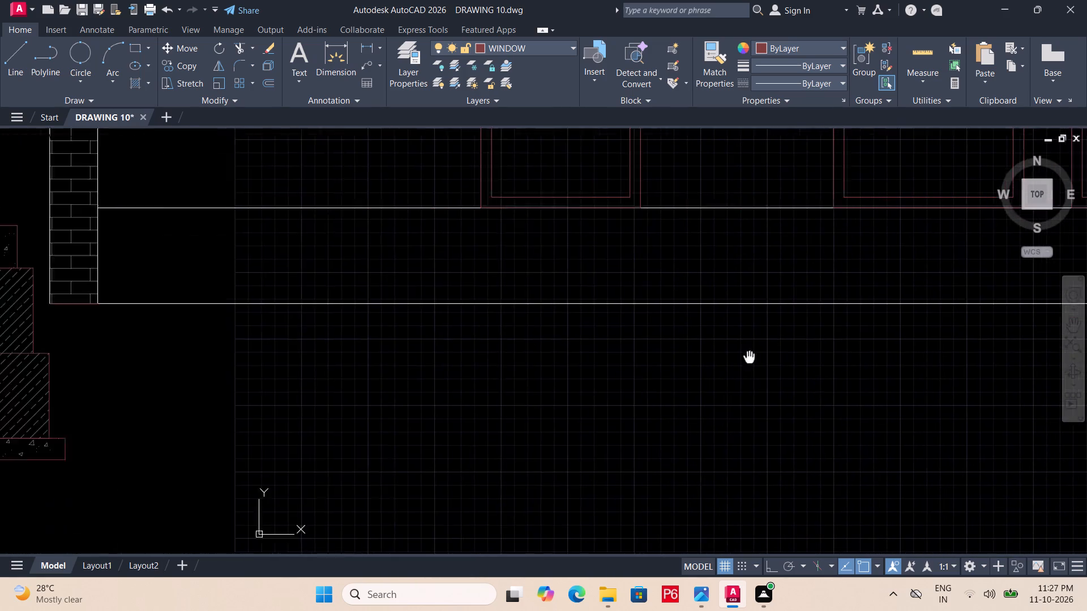
{"action": "middle_click_drag", "start_coordinate": [781, 357], "coordinate": [1086, 352]}
{"action": "middle_click_drag", "start_coordinate": [423, 381], "coordinate": [684, 401]}
{"action": "left_click_drag", "start_coordinate": [594, 218], "coordinate": [584, 223]}
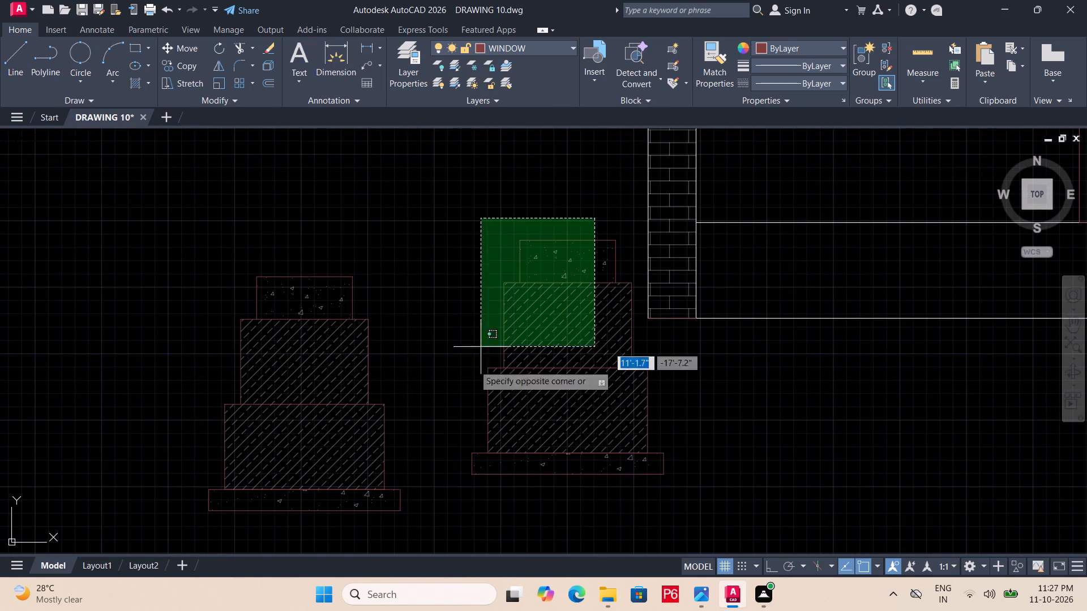
{"action": "left_click", "coordinate": [453, 471]}
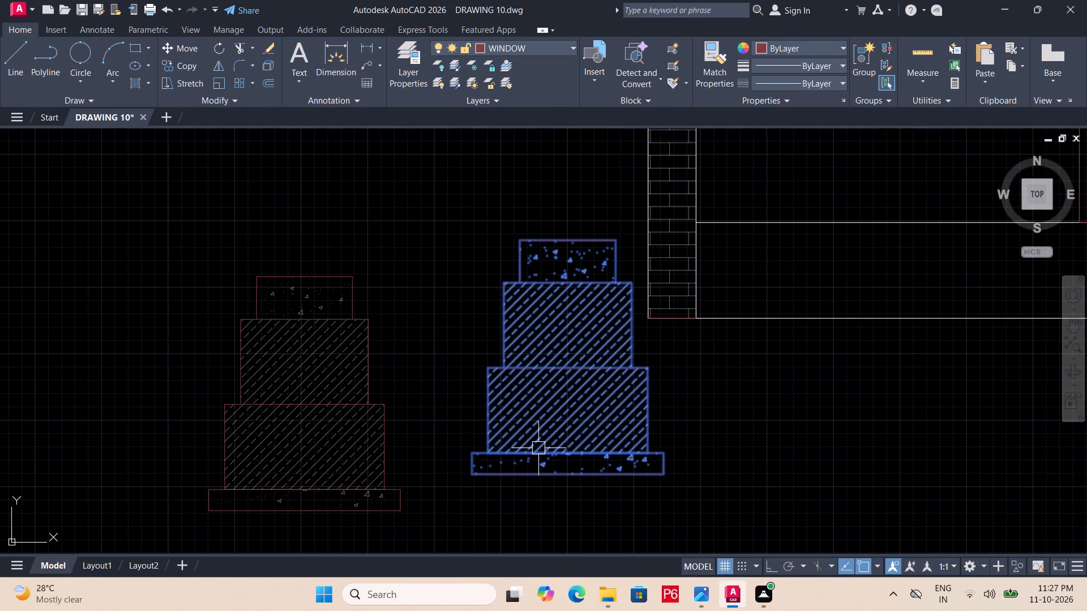
{"action": "key", "text": "c"}
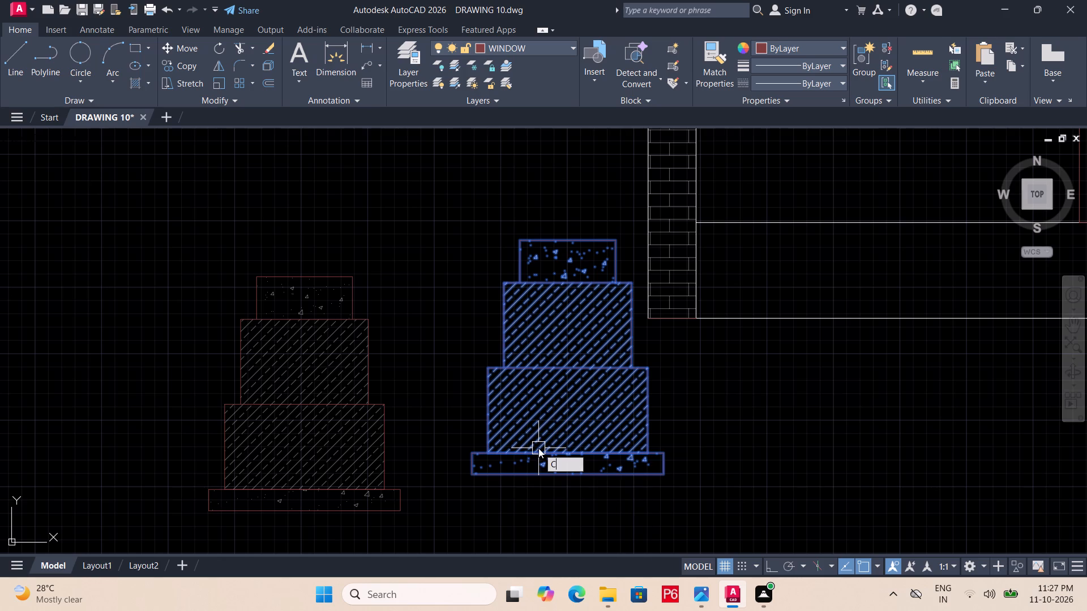
{"action": "key", "text": "Escape"}
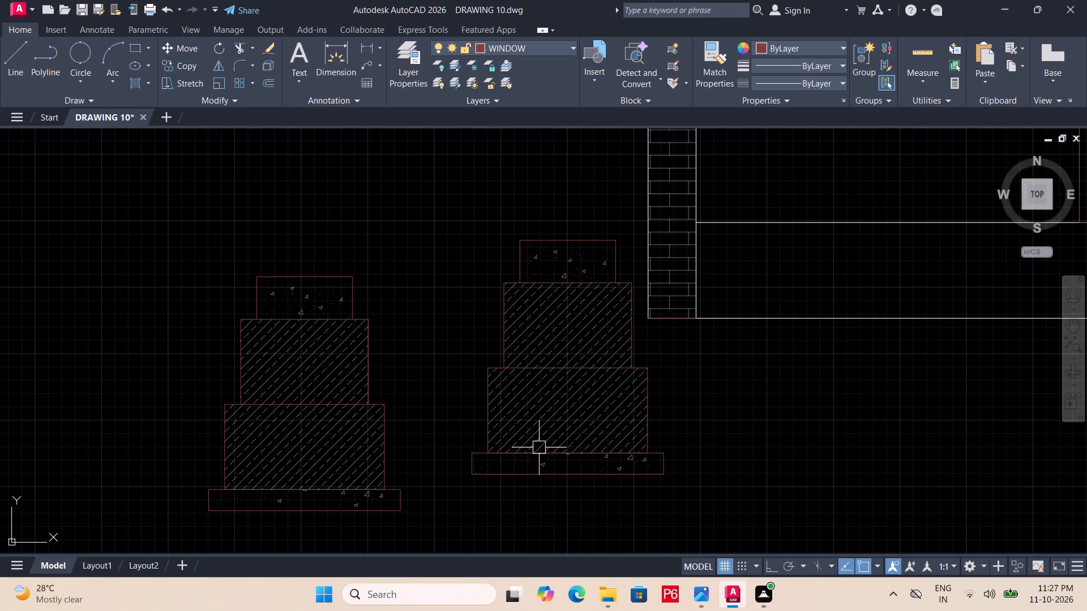
{"action": "left_click", "coordinate": [553, 380]}
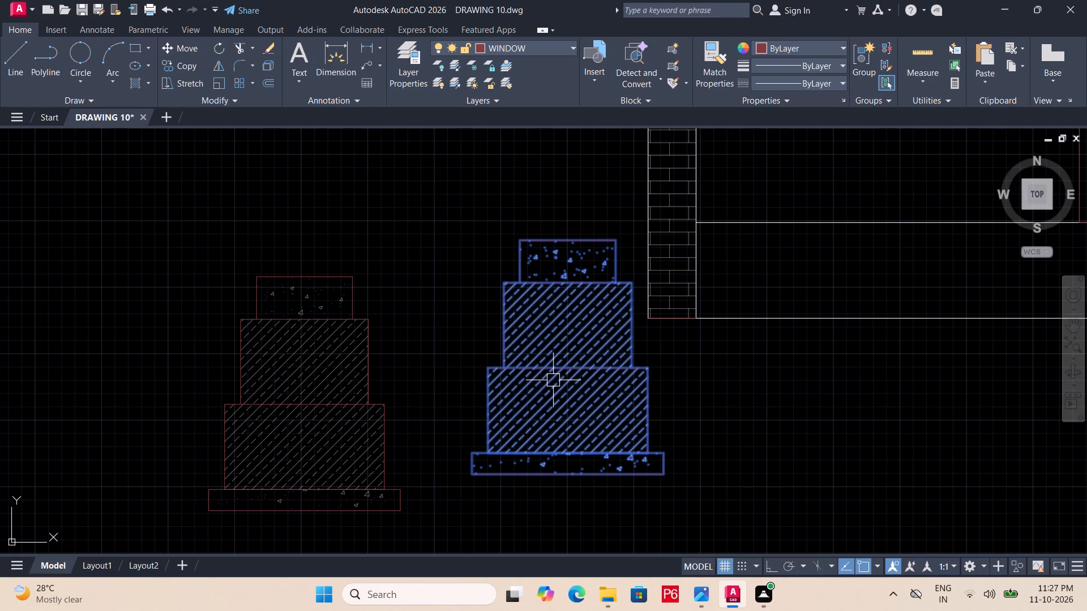
{"action": "type", "text": "M"}
{"action": "key", "text": "space"}
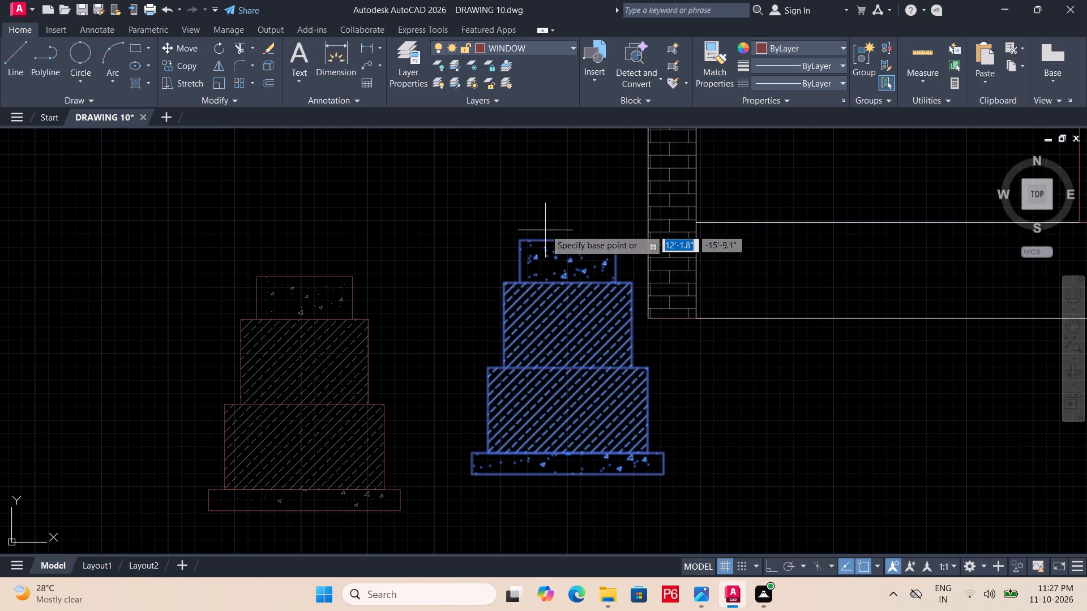
{"action": "left_click", "coordinate": [565, 286]}
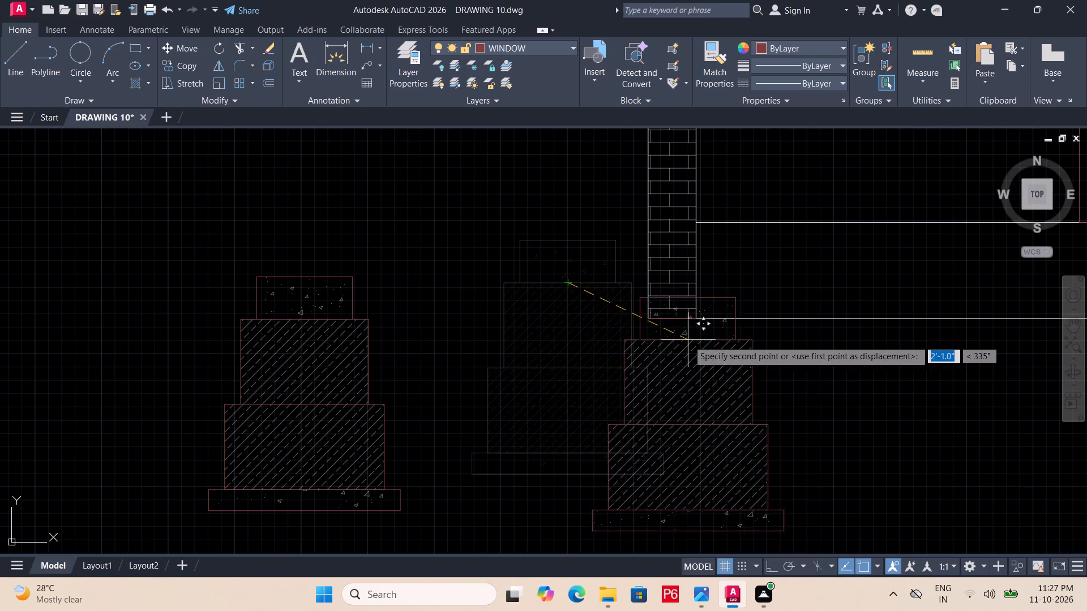
{"action": "left_click", "coordinate": [672, 320]}
Copy the original footing by its upper hatched tier's top midpoint onto the midpoint of the interior wall's base line.
{"action": "scroll", "coordinate": [549, 387], "scroll_direction": "down", "scroll_amount": 1}
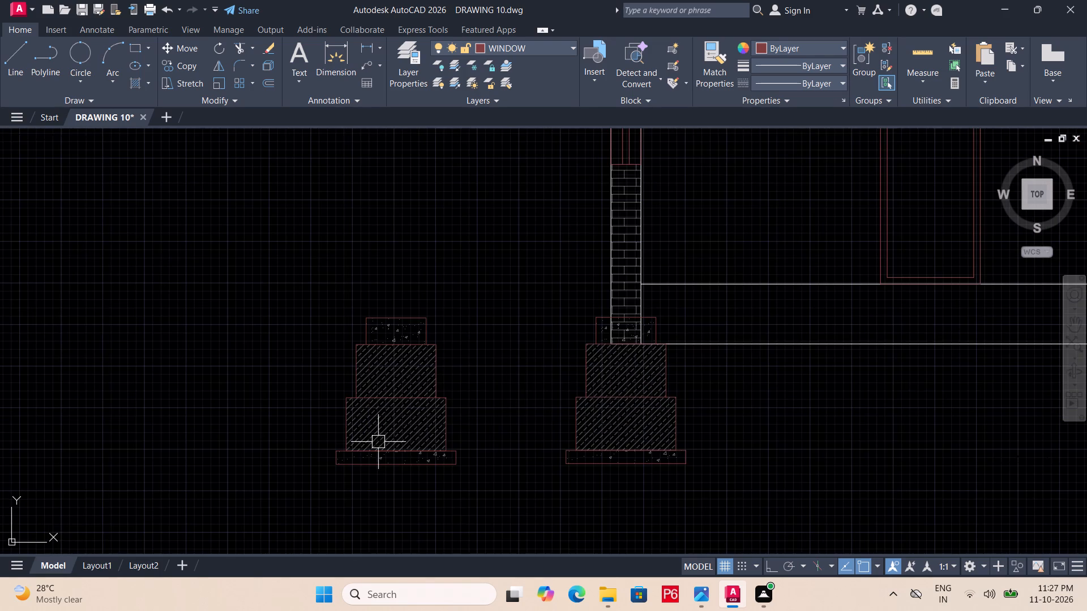
{"action": "left_click", "coordinate": [410, 393]}
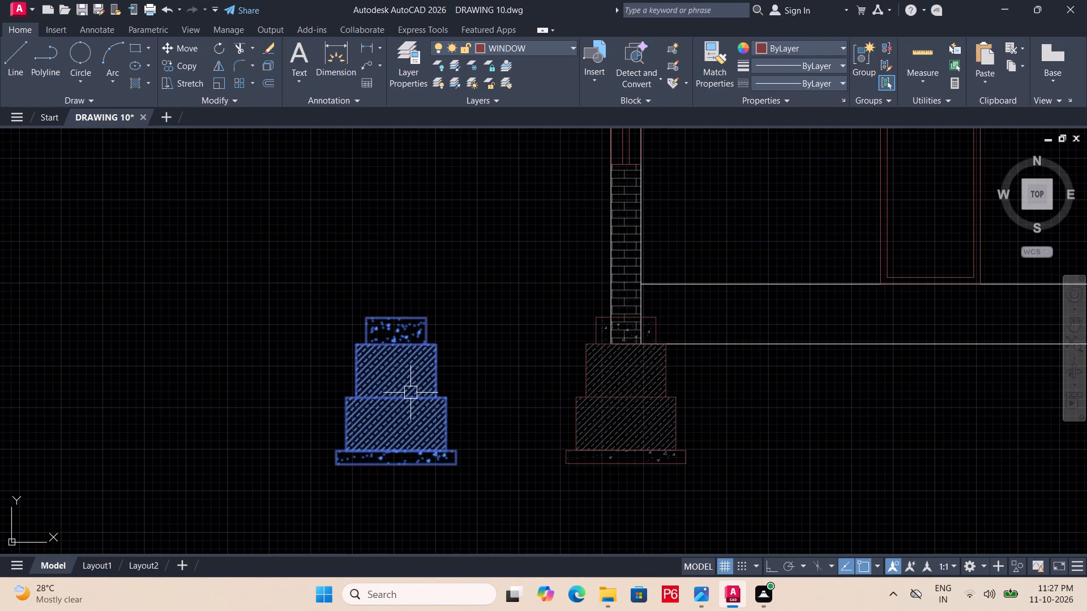
{"action": "type", "text": "CO"}
{"action": "key", "text": "space"}
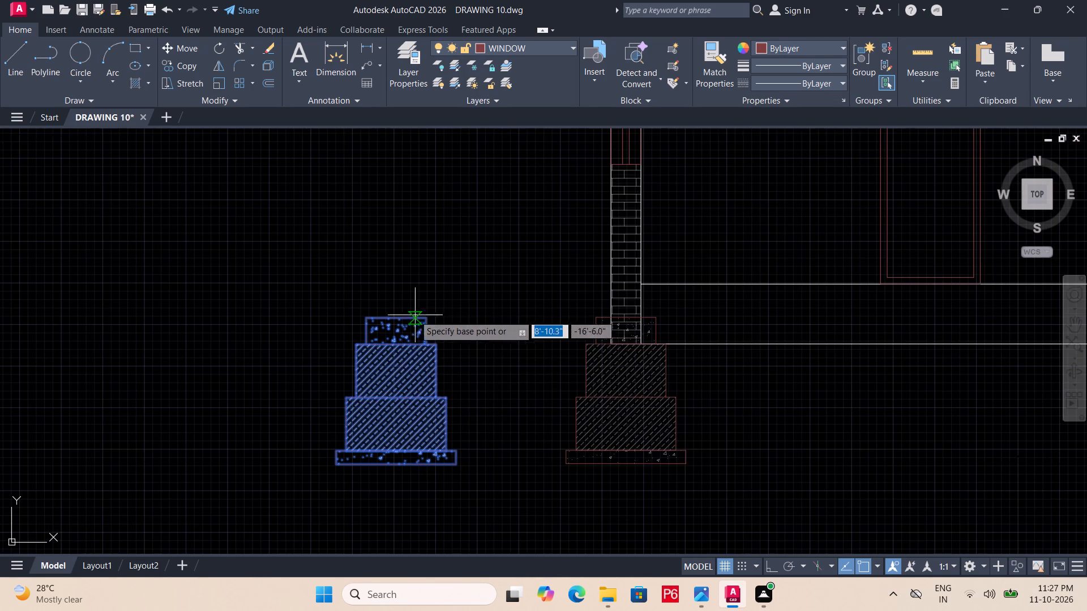
{"action": "left_click", "coordinate": [397, 343]}
{"action": "middle_click_drag", "start_coordinate": [801, 326], "coordinate": [209, 356]}
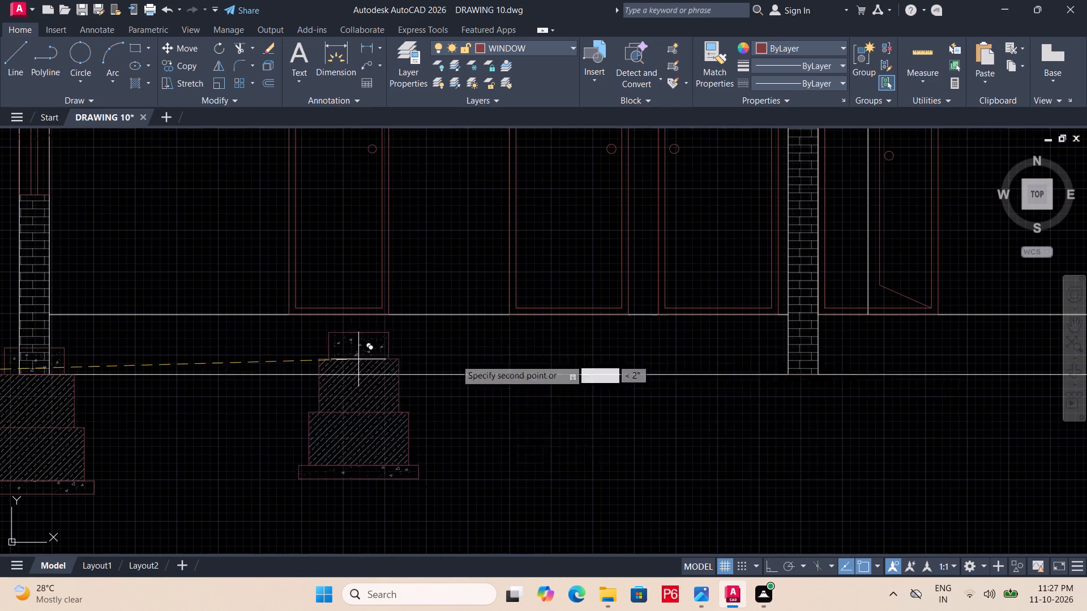
{"action": "left_click", "coordinate": [801, 375]}
Place another footing copy at the midpoint of the right outer wall's base line and save the drawing.
{"action": "middle_click_drag", "start_coordinate": [921, 368], "coordinate": [763, 364]}
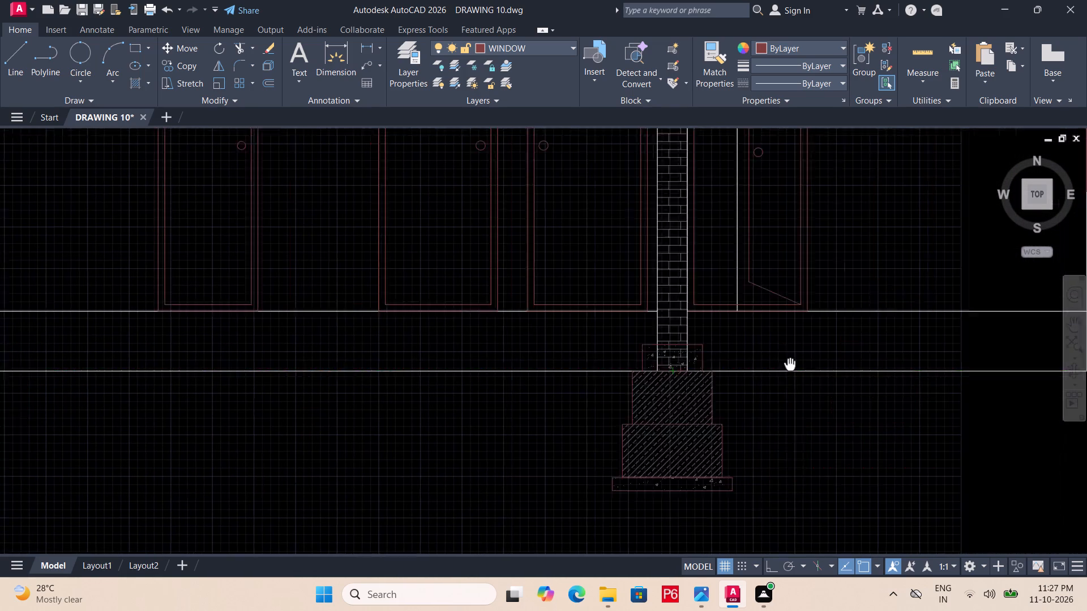
{"action": "middle_click_drag", "start_coordinate": [763, 364], "coordinate": [277, 369]}
{"action": "left_click", "coordinate": [593, 374]}
{"action": "scroll", "coordinate": [715, 407], "scroll_direction": "down", "scroll_amount": 1}
{"action": "middle_click_drag", "start_coordinate": [720, 405], "coordinate": [737, 401]}
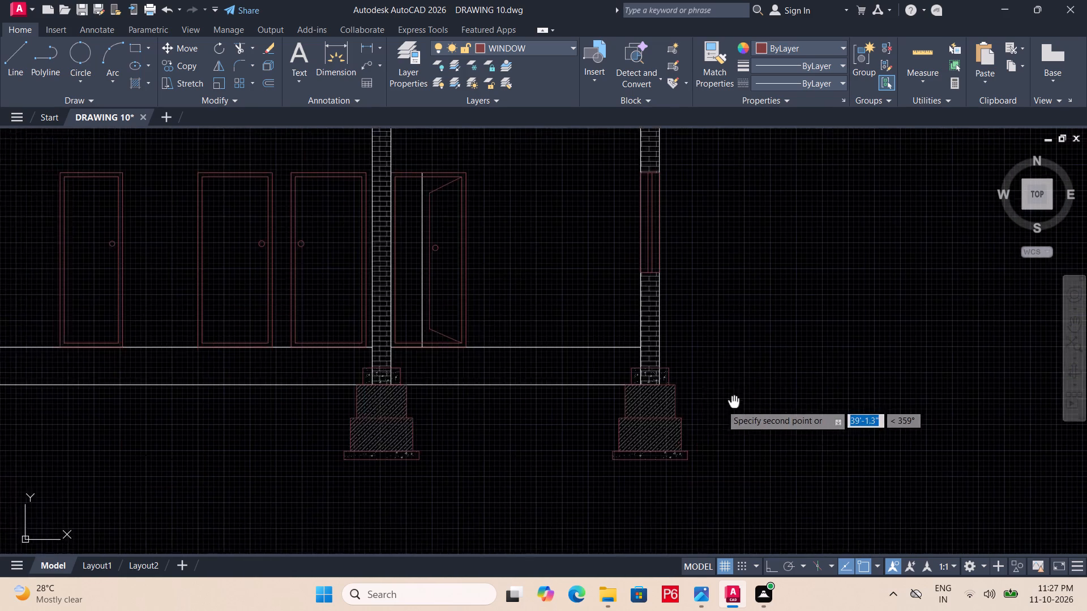
{"action": "middle_click_drag", "start_coordinate": [737, 401], "coordinate": [815, 381]}
{"action": "key", "text": "ctrl+s"}
{"action": "key", "text": "ctrl+s"}
{"action": "key", "text": "ctrl+s"}
{"action": "key", "text": "ctrl+s"}
Delete the spare original footing standing outside the left outer wall and save the drawing.
{"action": "middle_click_drag", "start_coordinate": [451, 422], "coordinate": [882, 467]}
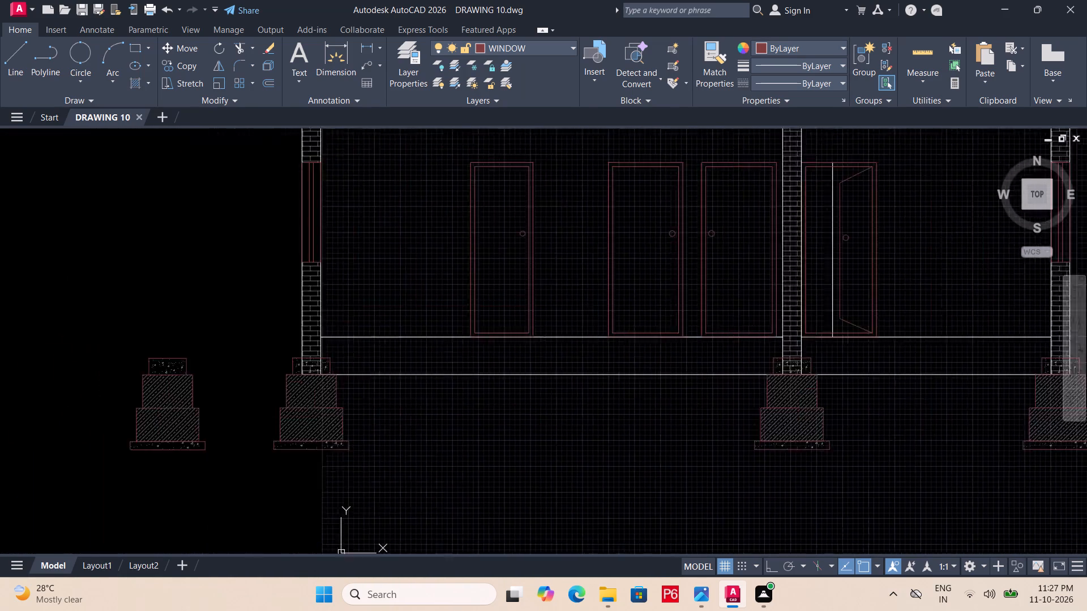
{"action": "middle_click_drag", "start_coordinate": [882, 467], "coordinate": [959, 468]}
{"action": "left_click", "coordinate": [523, 459]}
{"action": "key", "text": "Delete"}
{"action": "scroll", "coordinate": [509, 459], "scroll_direction": "down", "scroll_amount": 2}
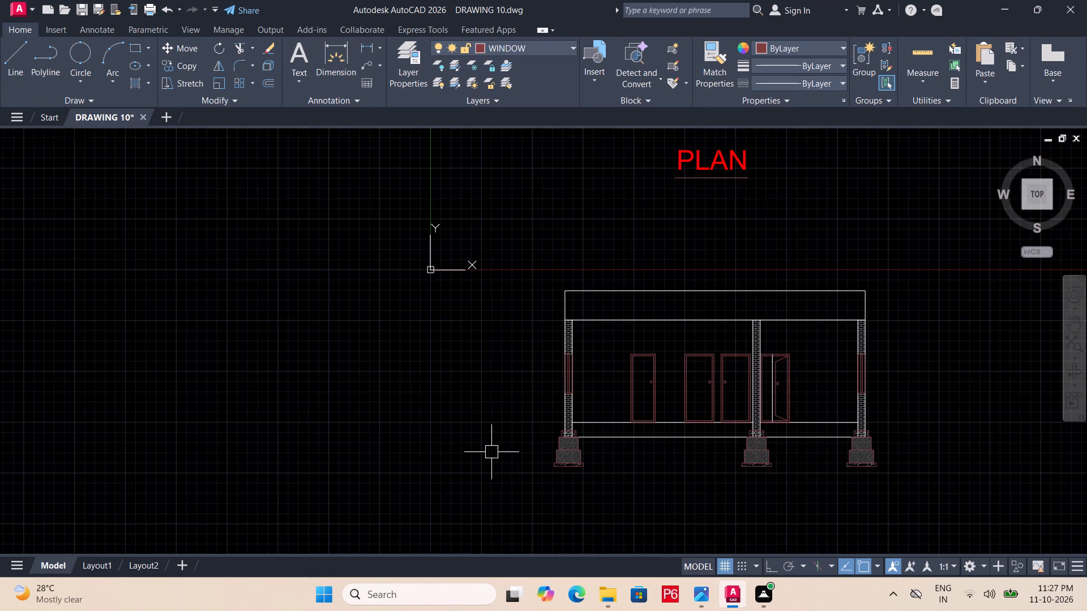
{"action": "middle_click_drag", "start_coordinate": [490, 451], "coordinate": [392, 440]}
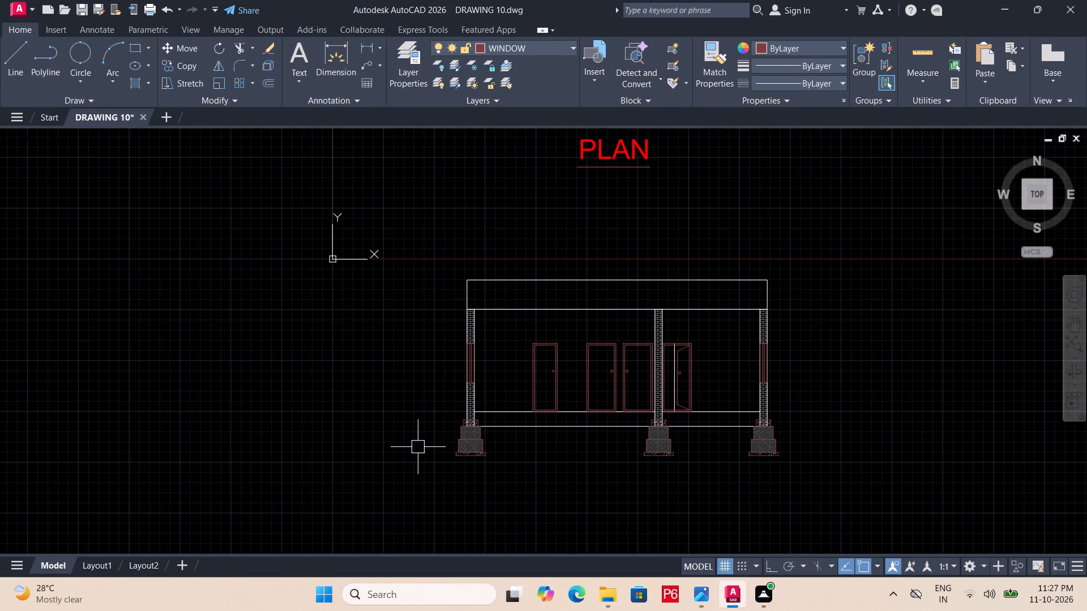
{"action": "key", "text": "ctrl+s"}
{"action": "key", "text": "ctrl+s"}
{"action": "key", "text": "ctrl+s"}
{"action": "key", "text": "ctrl+s"}
Make layer 0 the current layer.
{"action": "scroll", "coordinate": [454, 383], "scroll_direction": "up", "scroll_amount": 3, "text": "ctrl"}
{"action": "type", "text": "L"}
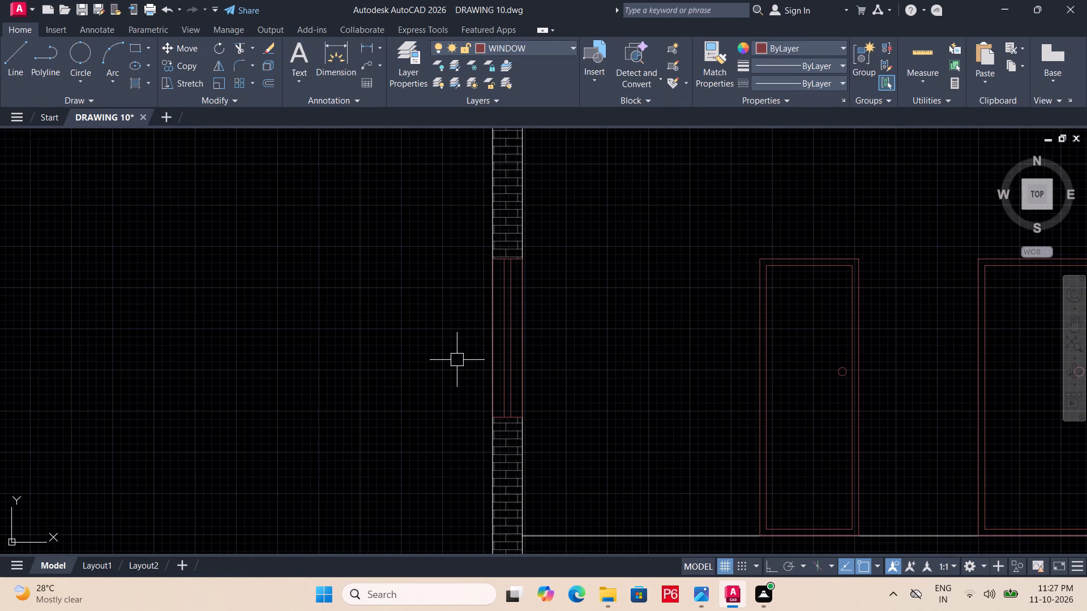
{"action": "key", "text": "space"}
{"action": "scroll", "coordinate": [495, 260], "scroll_direction": "up", "scroll_amount": 2}
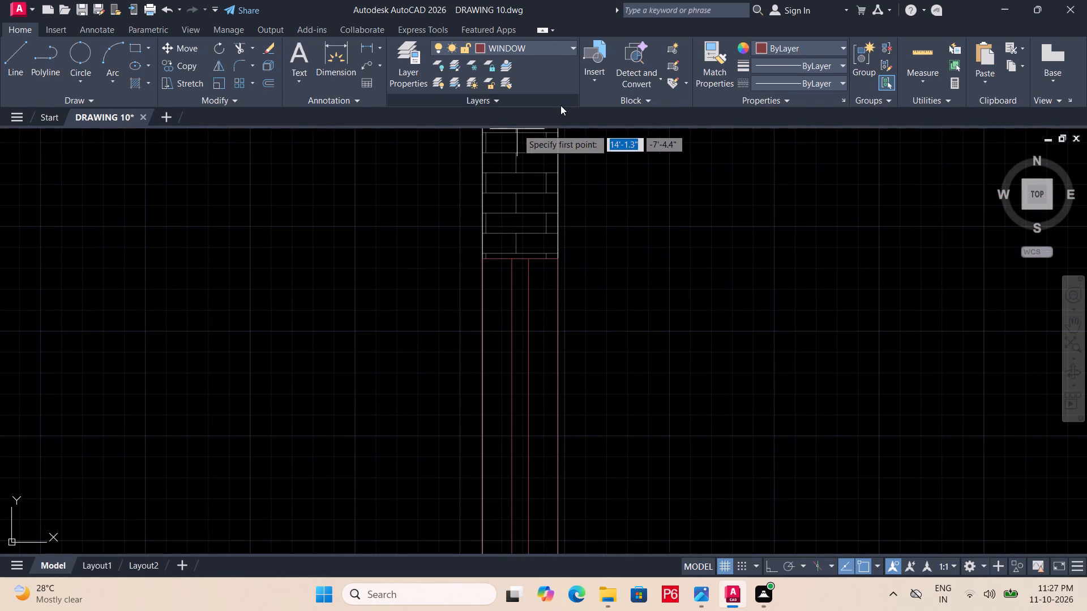
{"action": "left_click", "coordinate": [559, 49]}
{"action": "left_click", "coordinate": [518, 67]}
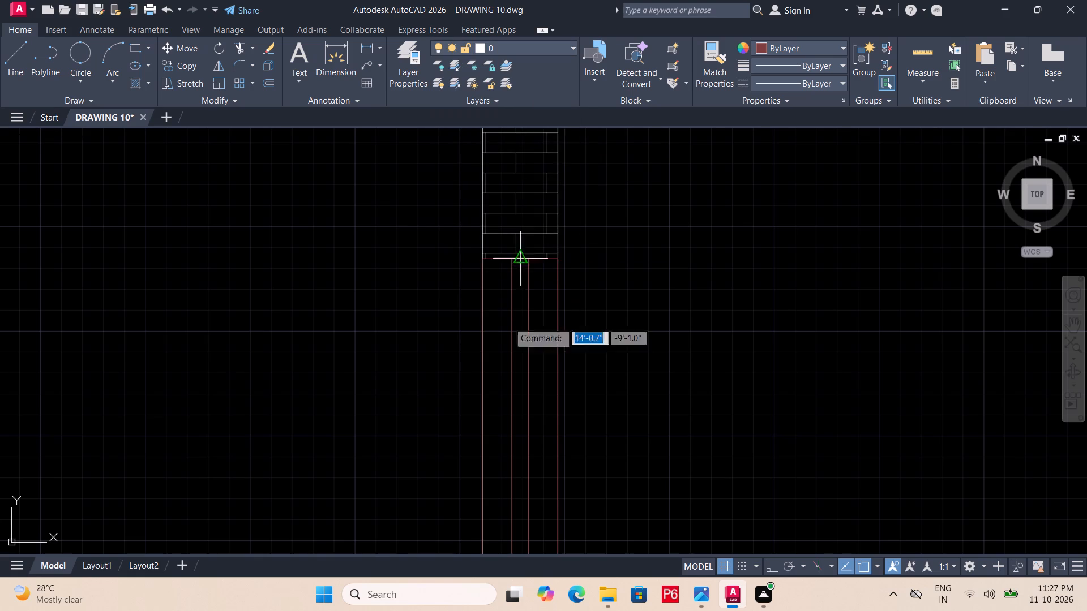
{"action": "middle_click_drag", "start_coordinate": [490, 392], "coordinate": [588, 378]}
{"action": "key", "text": "Escape"}
Draw a 3' horizontal line outward from the left outer wall's outer face, starting at the window head corner.
{"action": "key", "text": "k"}
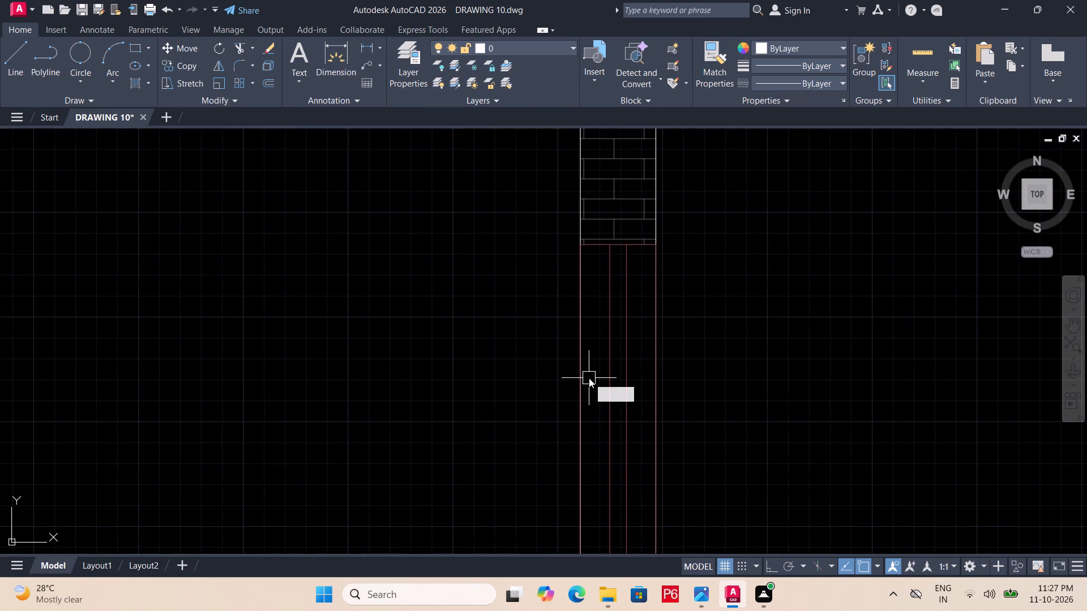
{"action": "key", "text": "l"}
{"action": "key", "text": "Escape"}
{"action": "key", "text": "l"}
{"action": "key", "text": "space"}
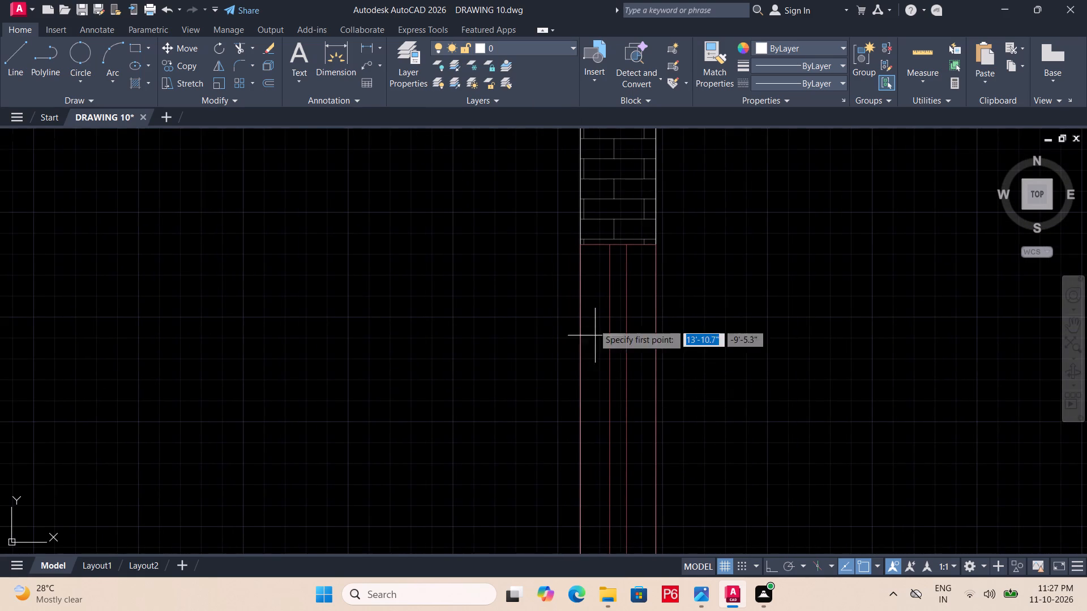
{"action": "scroll", "coordinate": [584, 244], "scroll_direction": "up", "scroll_amount": 1}
{"action": "left_click_drag", "start_coordinate": [584, 244], "coordinate": [579, 244]}
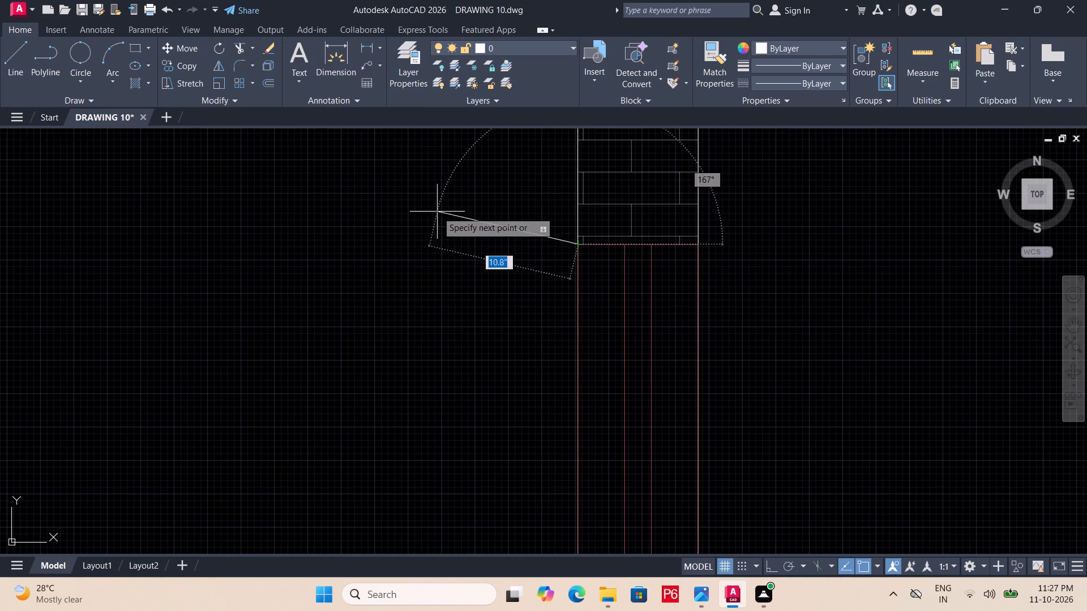
{"action": "key", "text": "F8"}
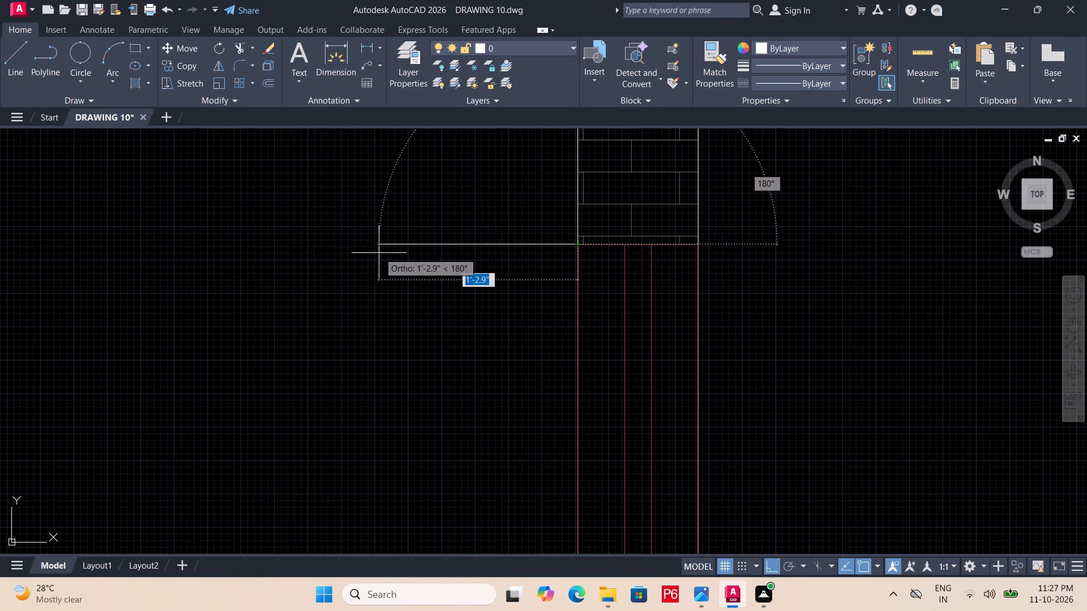
{"action": "type", "text": "3'"}
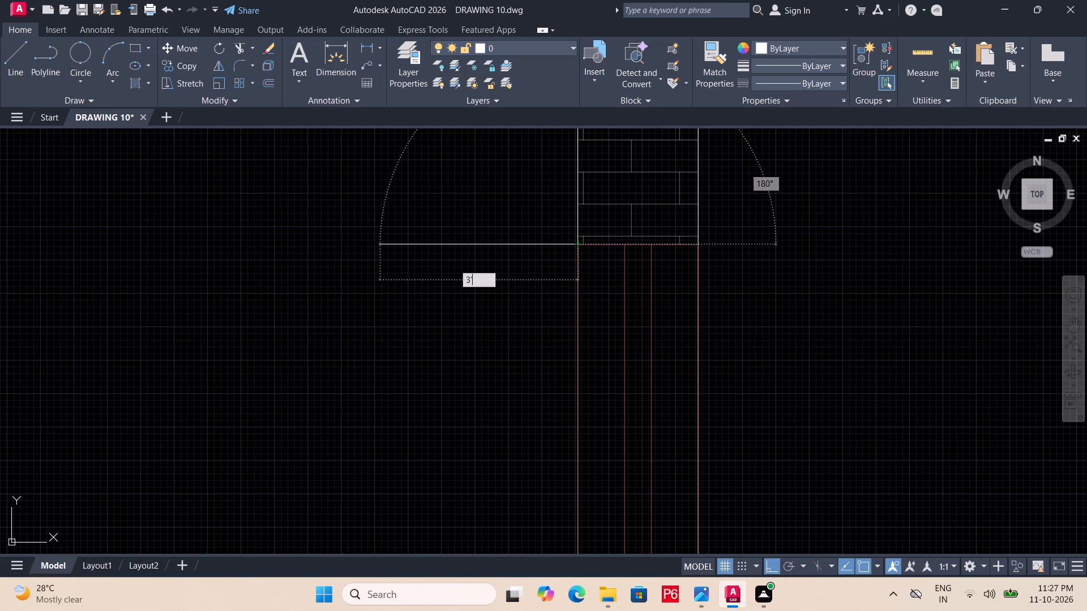
{"action": "key", "text": "Return"}
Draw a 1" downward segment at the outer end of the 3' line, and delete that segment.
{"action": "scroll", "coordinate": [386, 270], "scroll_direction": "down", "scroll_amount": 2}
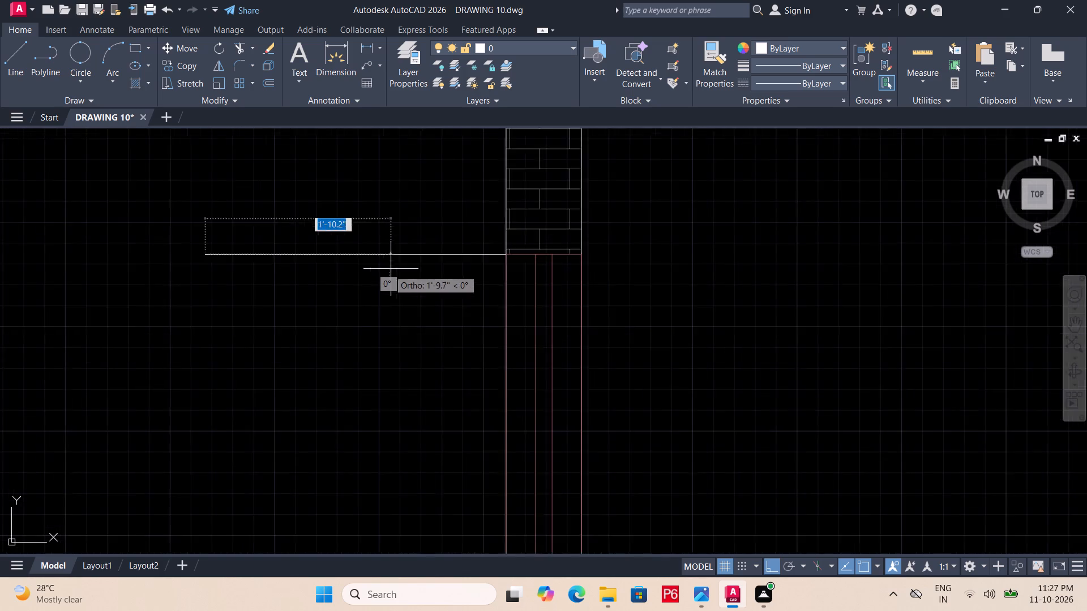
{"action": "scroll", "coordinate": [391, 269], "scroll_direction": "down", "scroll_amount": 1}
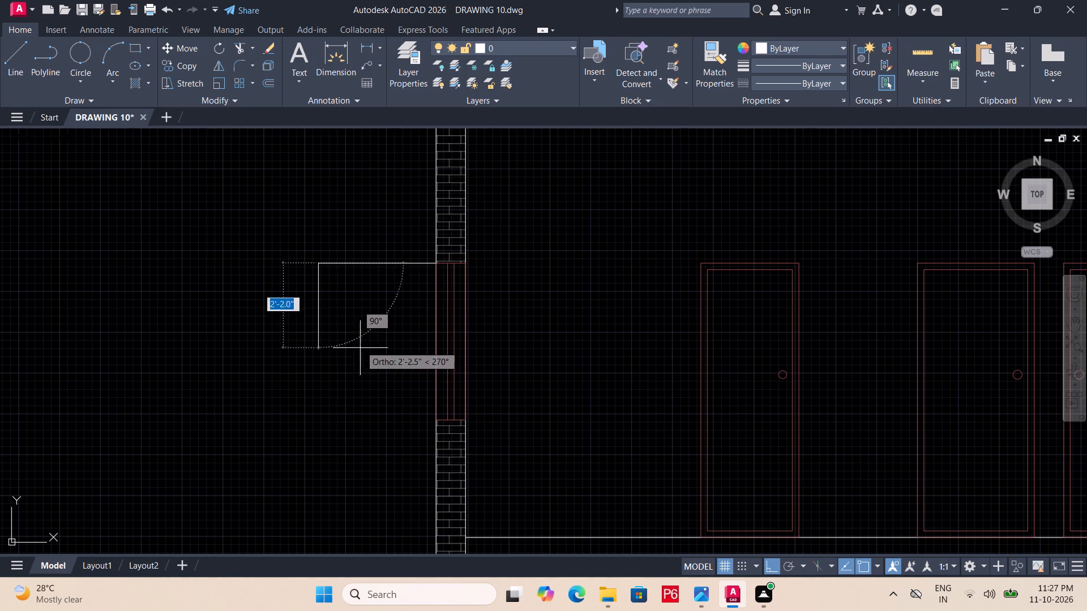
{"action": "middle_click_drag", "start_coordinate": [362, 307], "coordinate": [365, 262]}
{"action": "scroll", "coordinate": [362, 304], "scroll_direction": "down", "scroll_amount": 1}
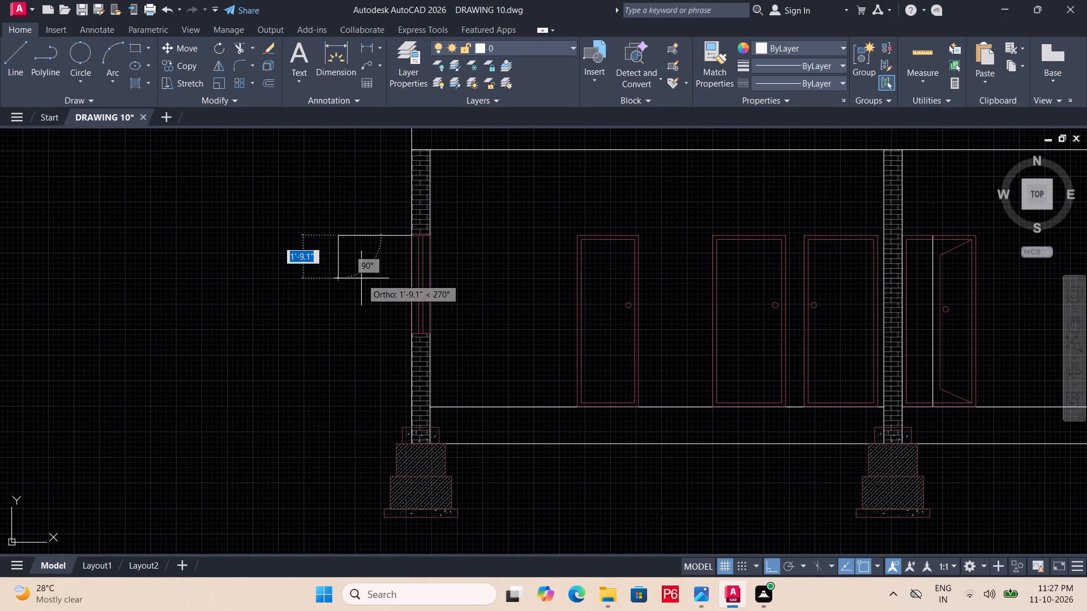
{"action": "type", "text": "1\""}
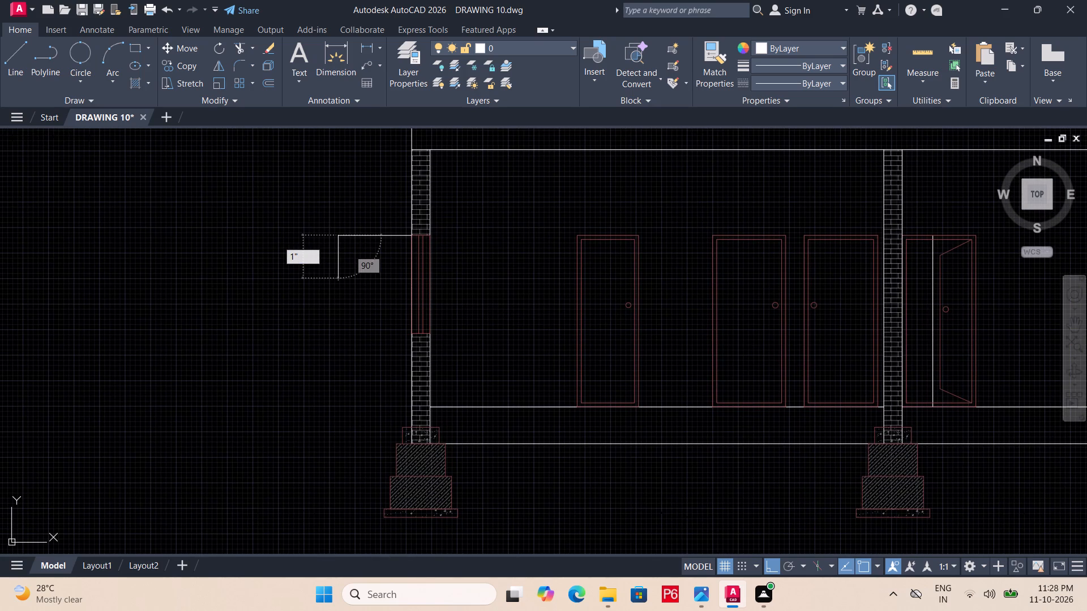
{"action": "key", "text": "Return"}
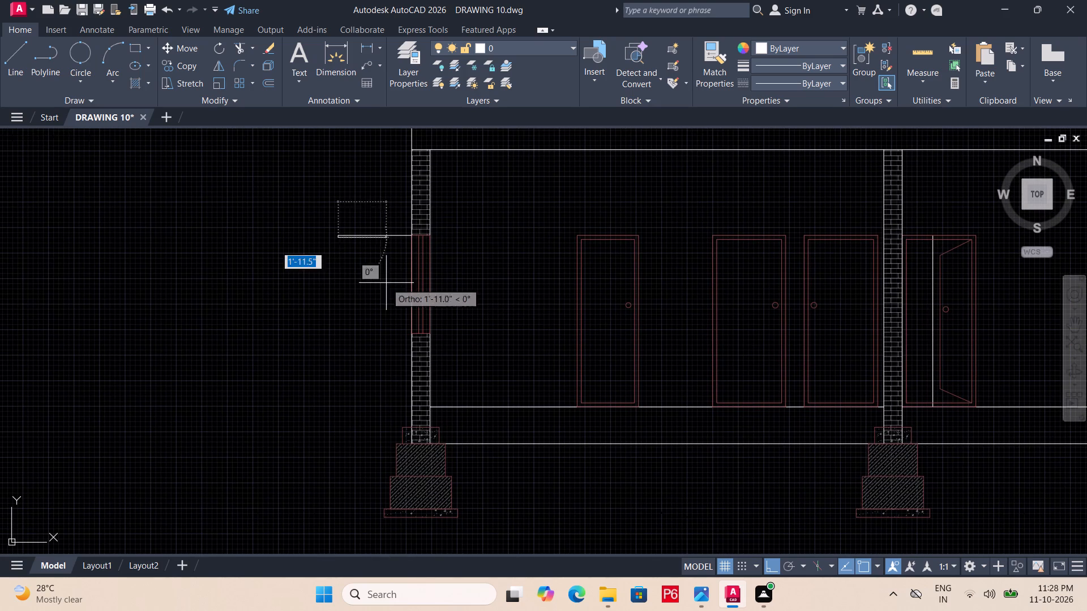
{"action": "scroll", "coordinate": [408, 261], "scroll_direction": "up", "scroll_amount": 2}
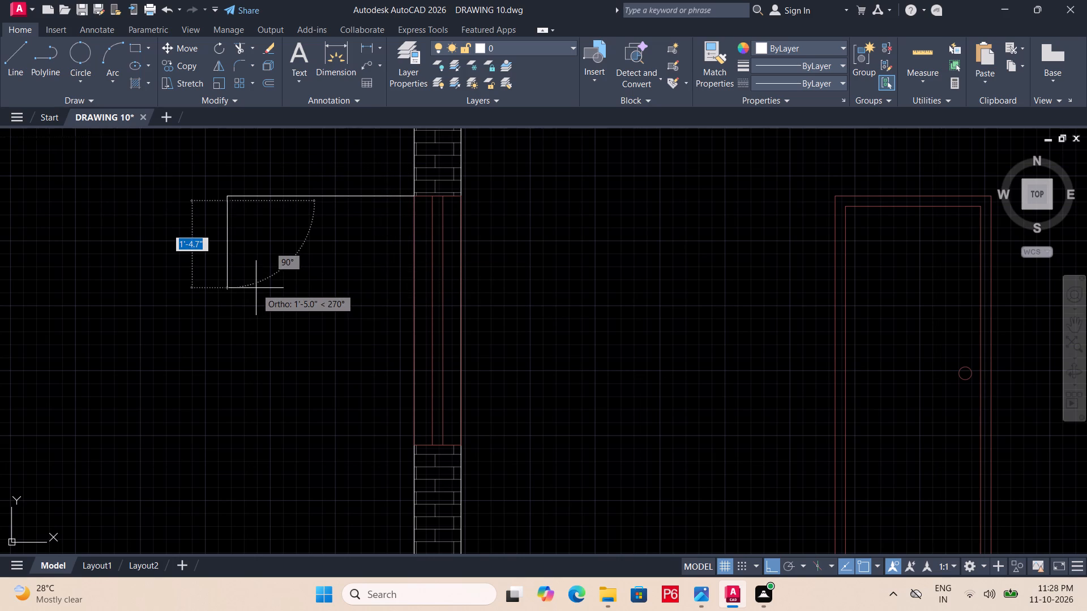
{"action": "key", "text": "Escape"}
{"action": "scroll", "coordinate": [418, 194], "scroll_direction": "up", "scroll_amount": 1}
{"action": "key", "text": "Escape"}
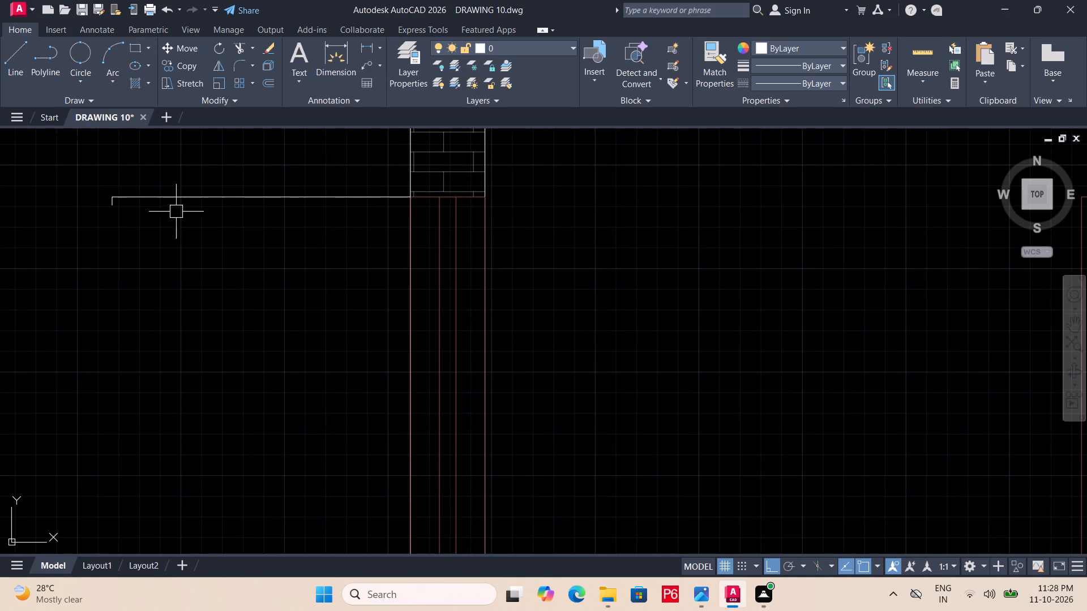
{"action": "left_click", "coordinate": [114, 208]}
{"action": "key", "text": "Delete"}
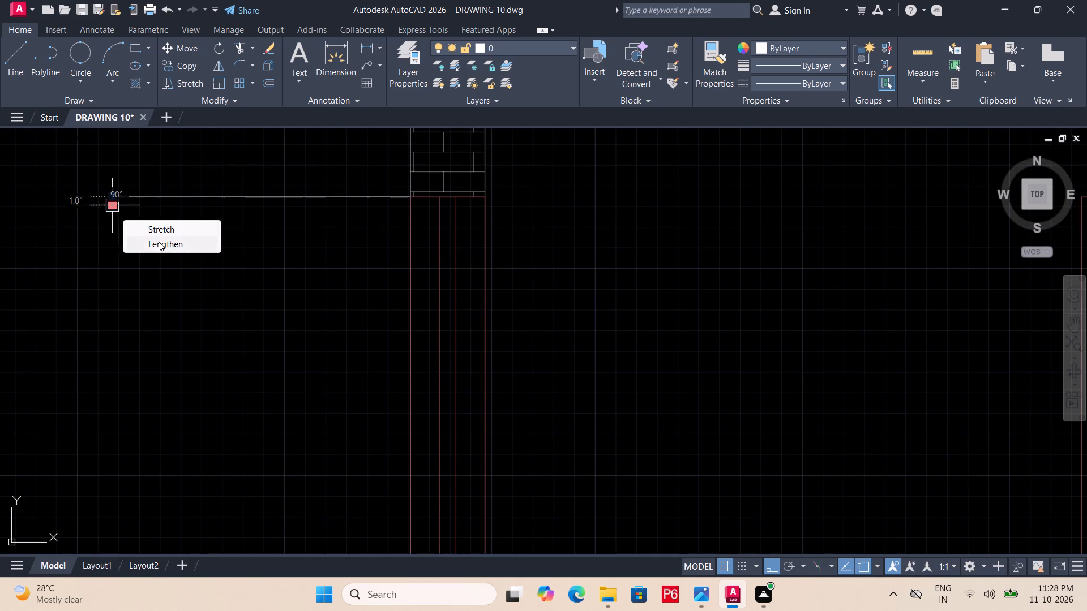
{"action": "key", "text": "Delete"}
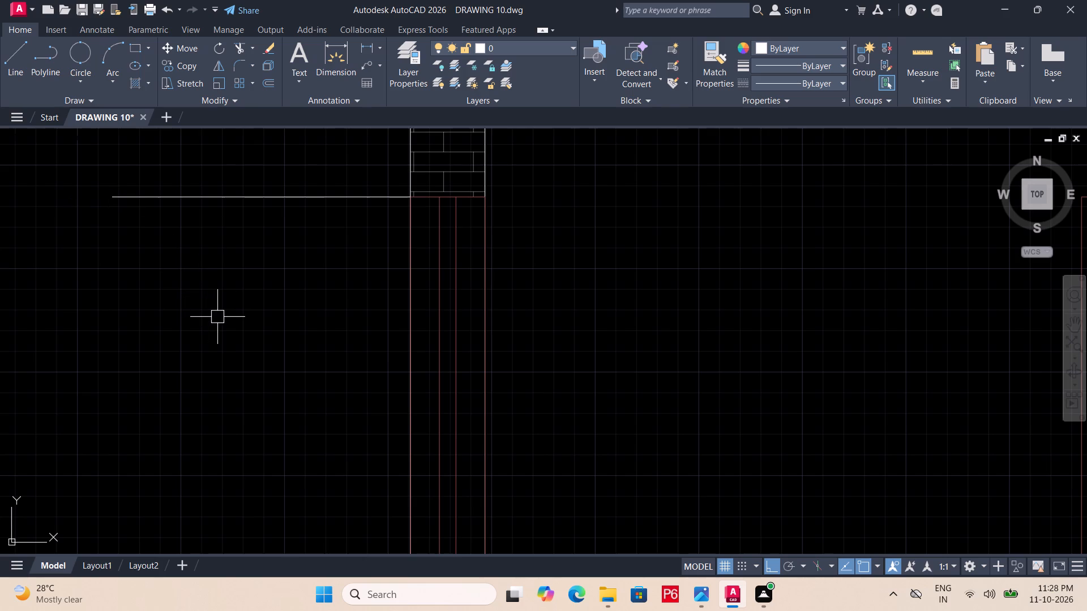
Draw a 3" vertical line up the wall face from the inner end of the 3' line.
{"action": "key", "text": "l"}
{"action": "key", "text": "Return"}
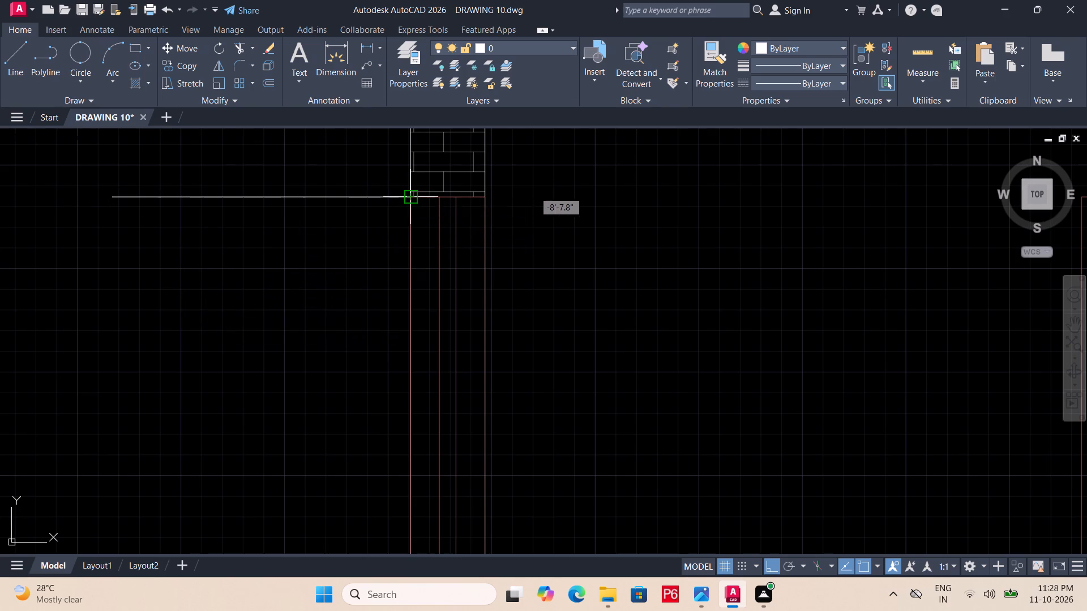
{"action": "left_click", "coordinate": [414, 191]}
{"action": "middle_click_drag", "start_coordinate": [412, 136], "coordinate": [417, 271]}
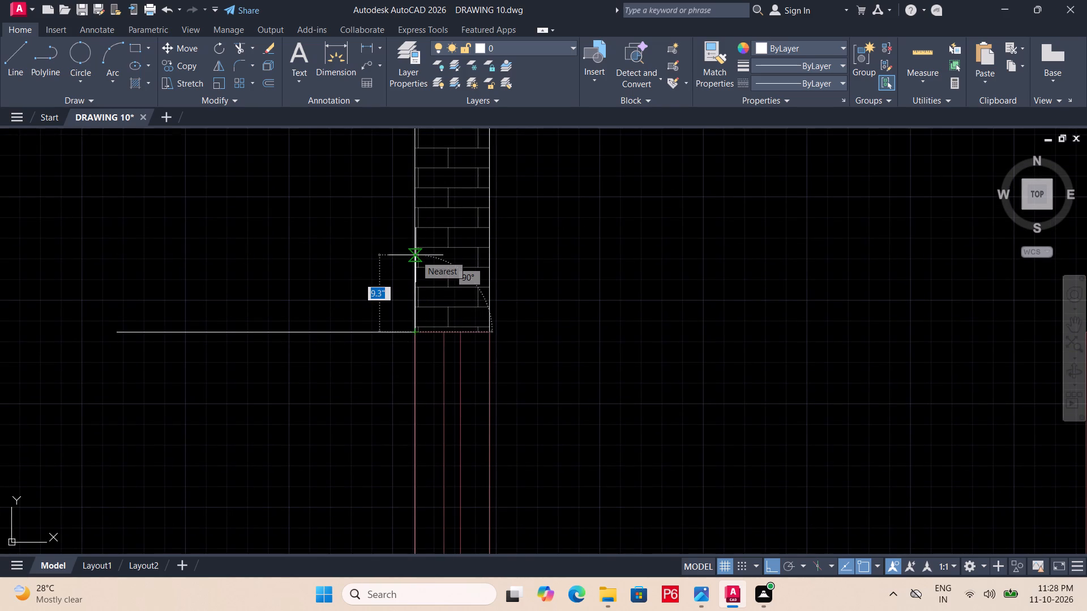
{"action": "type", "text": "3'"}
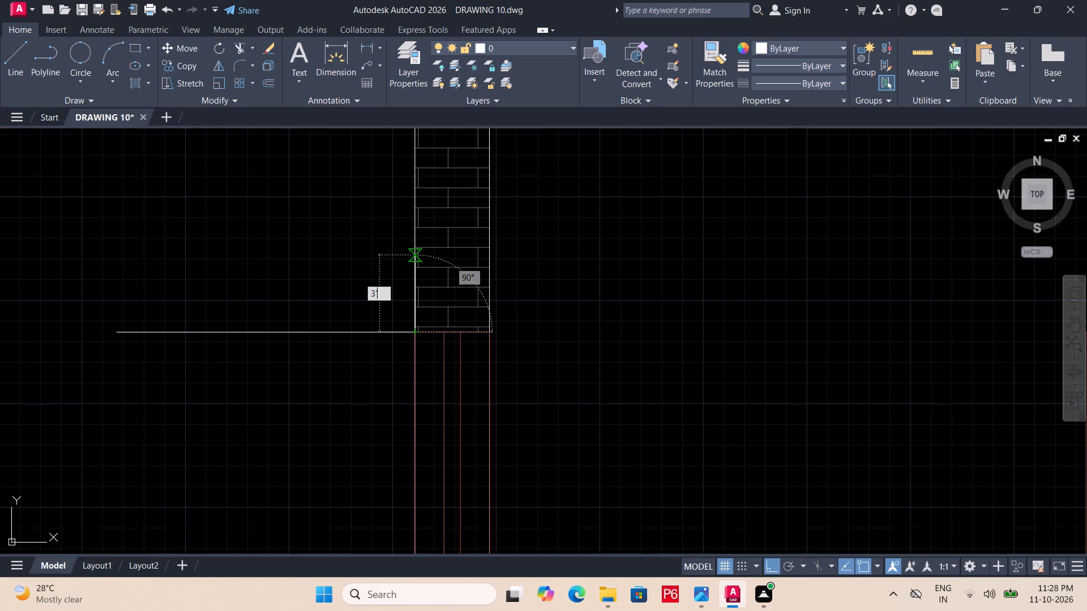
{"action": "key", "text": "BackSpace"}
{"action": "key", "text": "shift+quotedbl"}
{"action": "key", "text": "Return"}
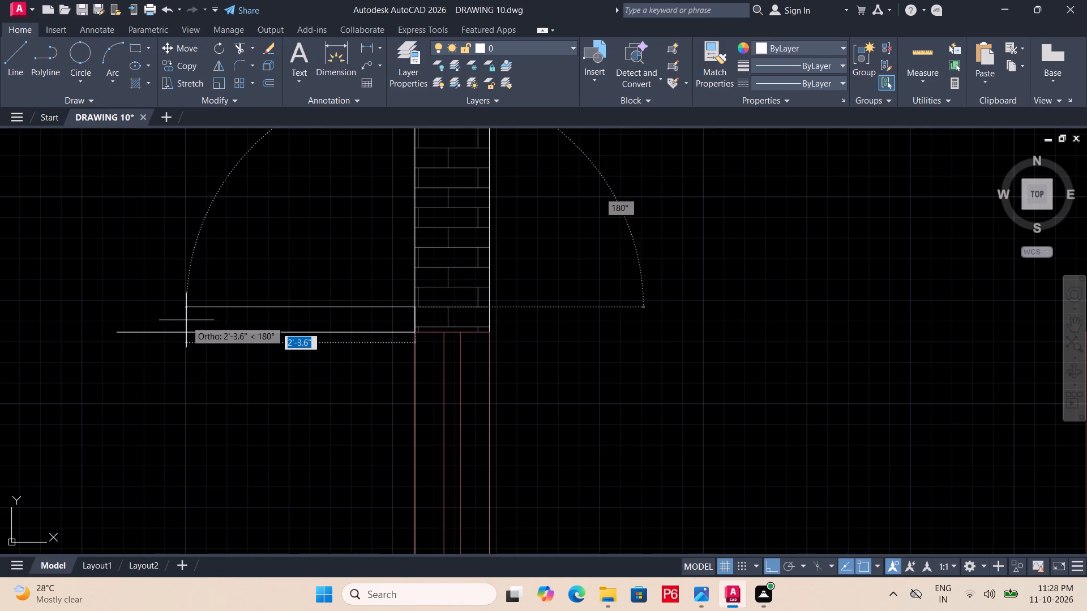
{"action": "key", "text": "Escape"}
Draw a 1" vertical line upward from the outer end of the 3' line.
{"action": "type", "text": "L"}
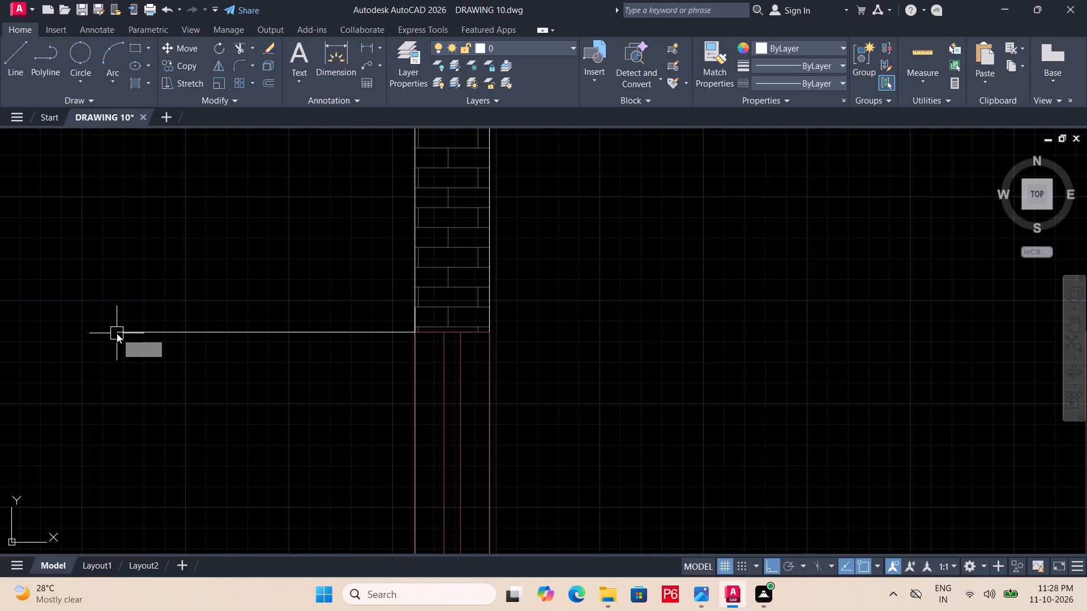
{"action": "key", "text": "space"}
{"action": "left_click_drag", "start_coordinate": [112, 336], "coordinate": [118, 324]}
{"action": "type", "text": "1\""}
{"action": "key", "text": "Return"}
{"action": "key", "text": "Escape"}
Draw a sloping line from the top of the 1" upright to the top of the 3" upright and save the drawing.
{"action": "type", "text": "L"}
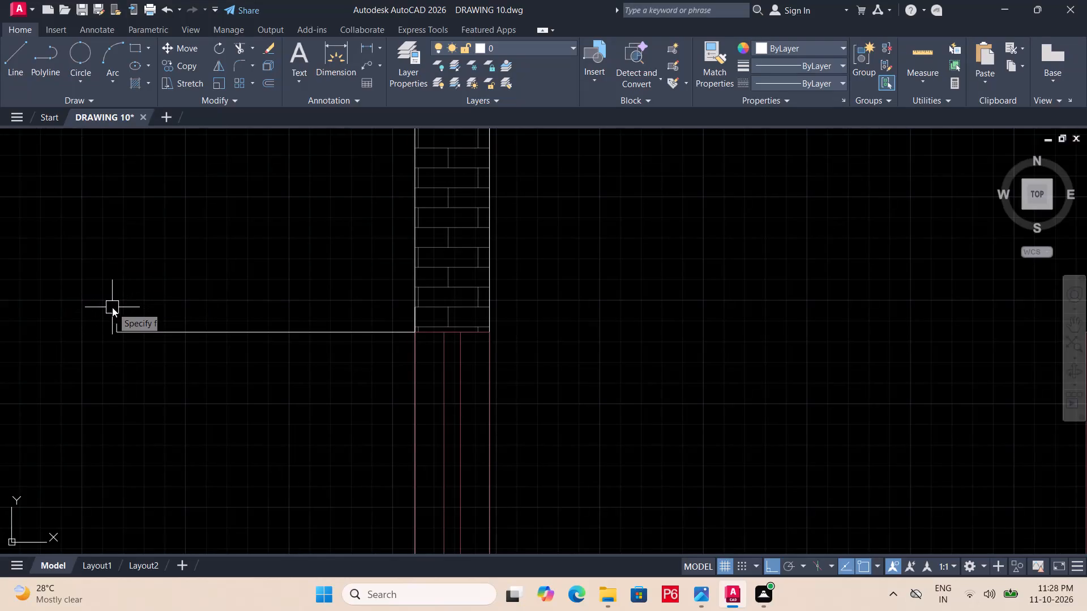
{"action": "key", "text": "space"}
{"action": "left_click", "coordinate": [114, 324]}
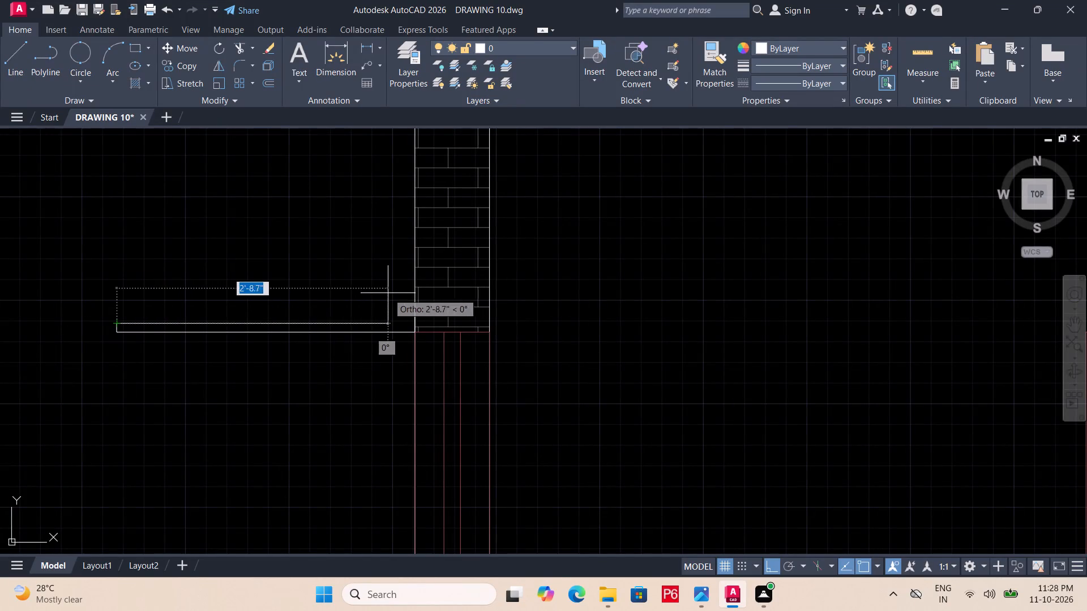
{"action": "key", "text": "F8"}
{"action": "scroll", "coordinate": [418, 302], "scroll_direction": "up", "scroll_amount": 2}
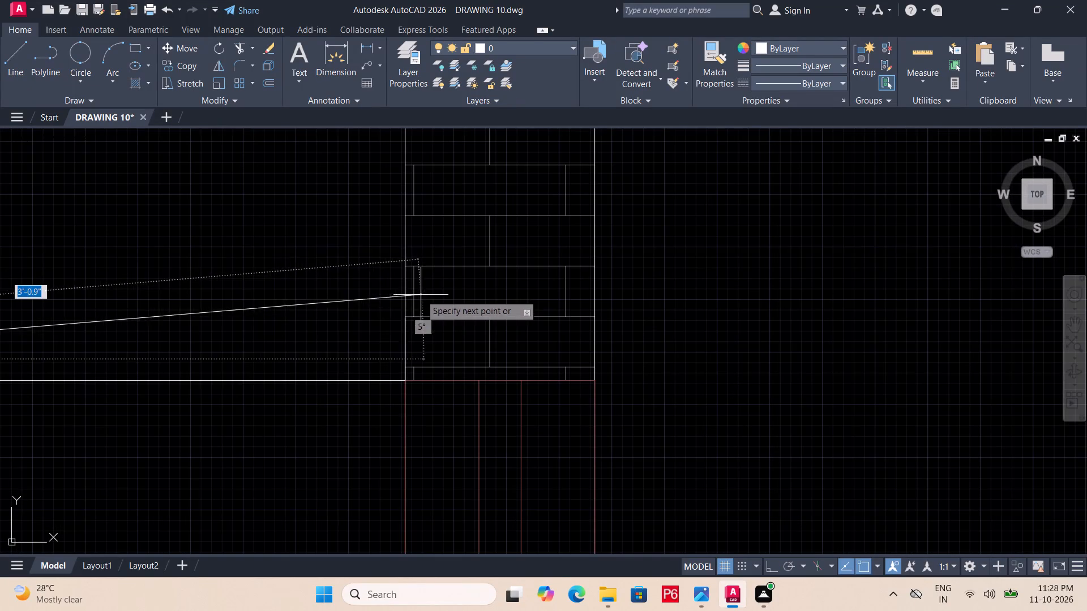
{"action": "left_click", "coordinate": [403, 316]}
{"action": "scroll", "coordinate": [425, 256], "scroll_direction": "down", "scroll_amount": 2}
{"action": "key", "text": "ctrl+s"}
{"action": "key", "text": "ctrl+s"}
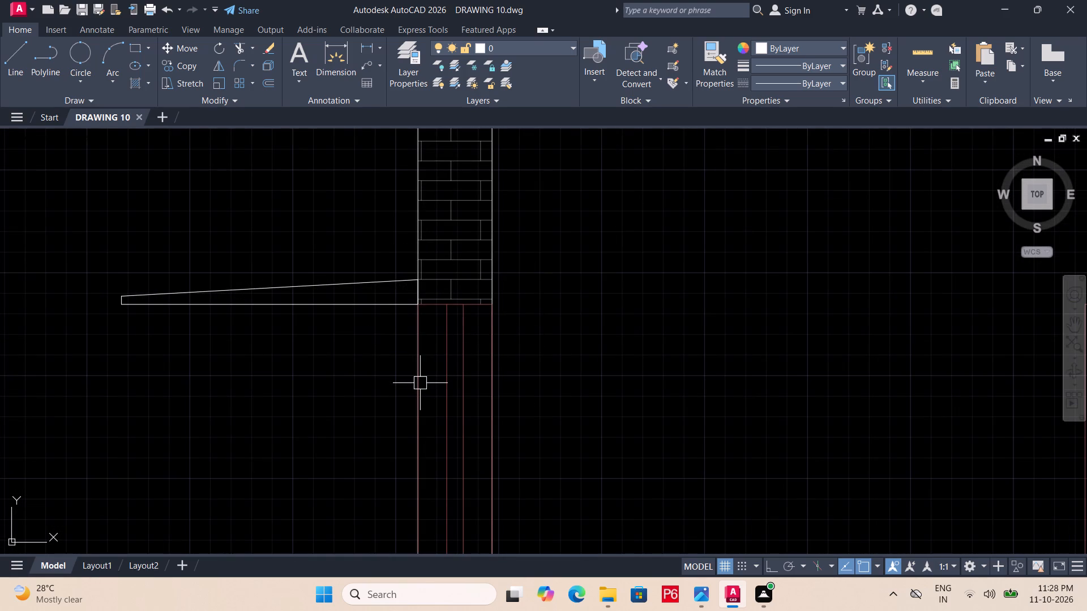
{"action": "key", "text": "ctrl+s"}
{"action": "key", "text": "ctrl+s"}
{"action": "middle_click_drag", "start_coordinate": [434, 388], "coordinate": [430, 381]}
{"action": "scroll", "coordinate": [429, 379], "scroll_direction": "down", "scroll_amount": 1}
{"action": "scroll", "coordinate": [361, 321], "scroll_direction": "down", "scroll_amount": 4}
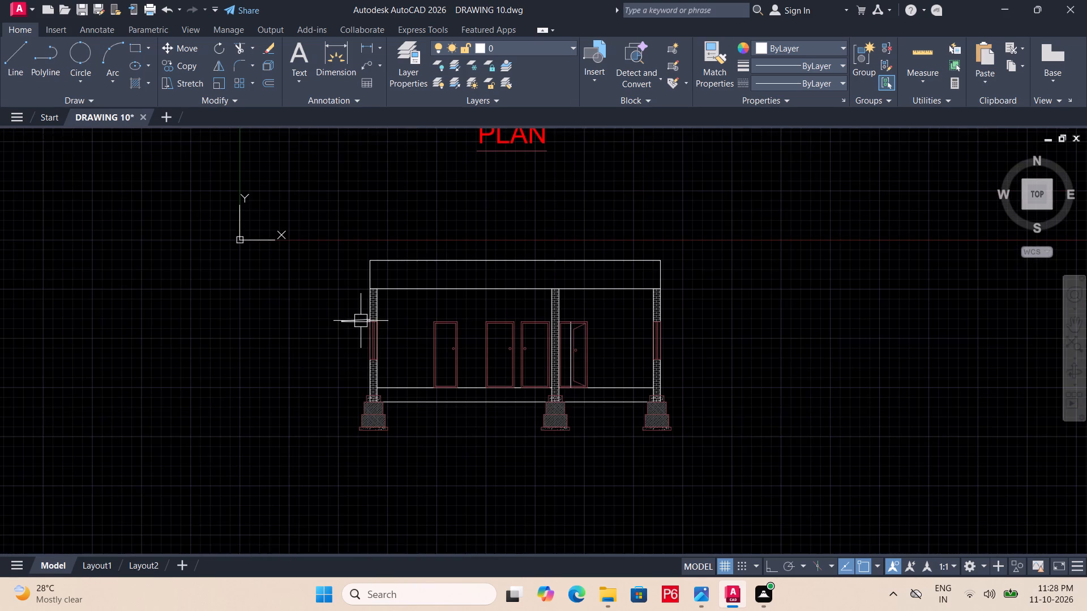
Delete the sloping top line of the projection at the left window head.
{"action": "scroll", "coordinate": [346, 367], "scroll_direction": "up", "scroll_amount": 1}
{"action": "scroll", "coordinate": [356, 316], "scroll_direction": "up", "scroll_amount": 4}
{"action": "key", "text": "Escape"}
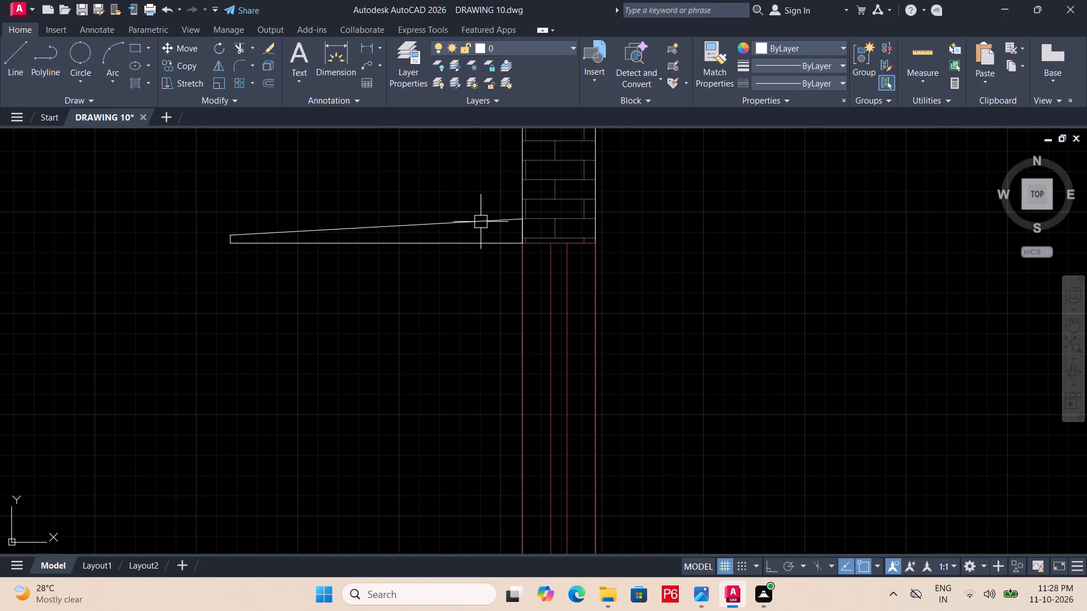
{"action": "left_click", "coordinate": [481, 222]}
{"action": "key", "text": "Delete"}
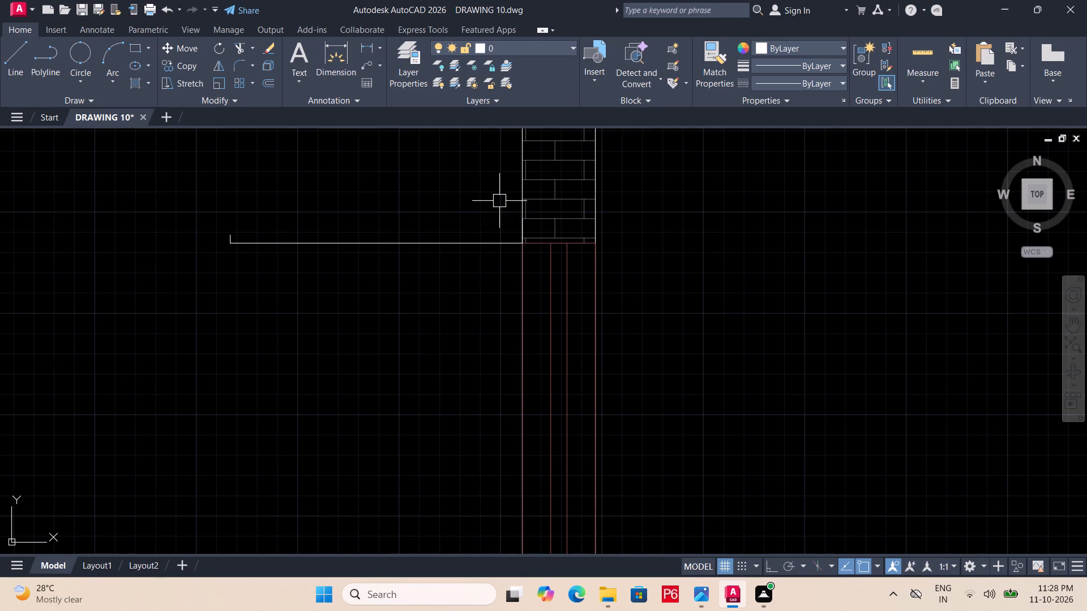
Draw a horizontal line about 1'-3" long outward from the top of the 3" upright at the wall face.
{"action": "scroll", "coordinate": [506, 204], "scroll_direction": "up", "scroll_amount": 1}
{"action": "type", "text": "L"}
{"action": "key", "text": "space"}
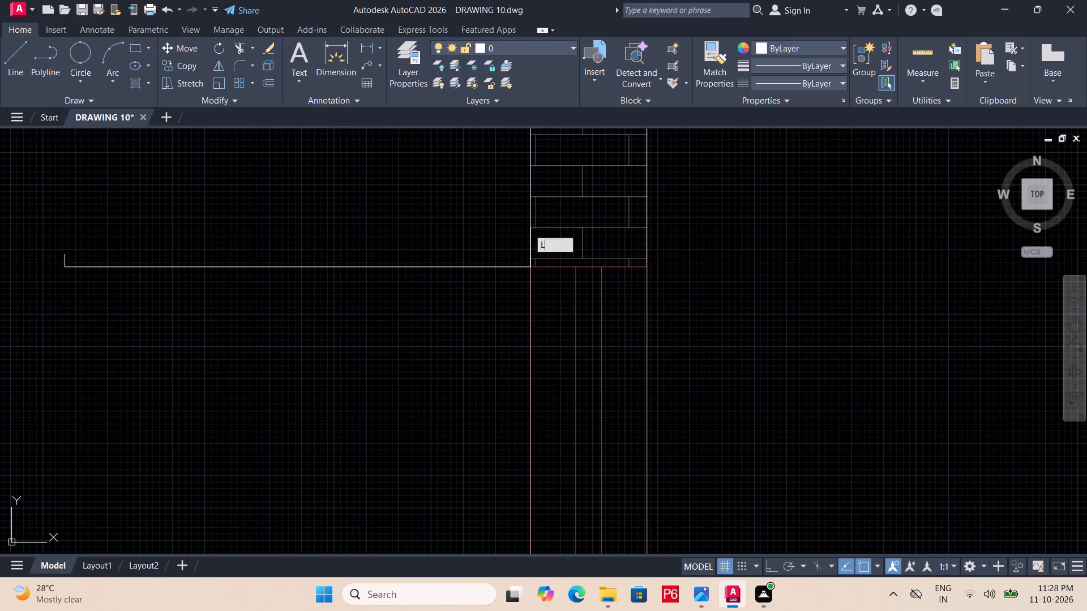
{"action": "left_click", "coordinate": [528, 229]}
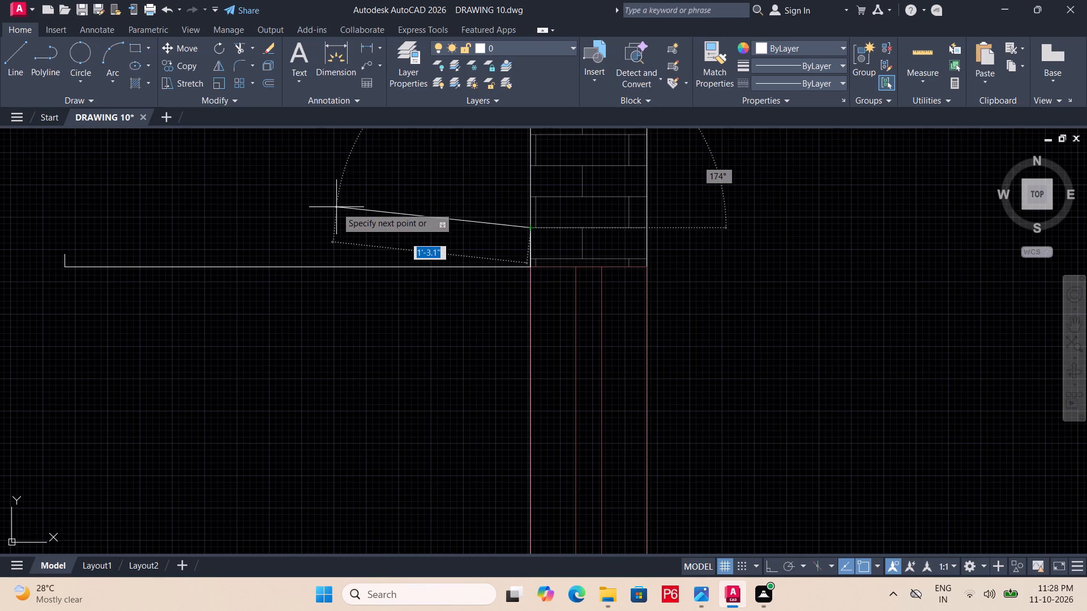
{"action": "key", "text": "F8"}
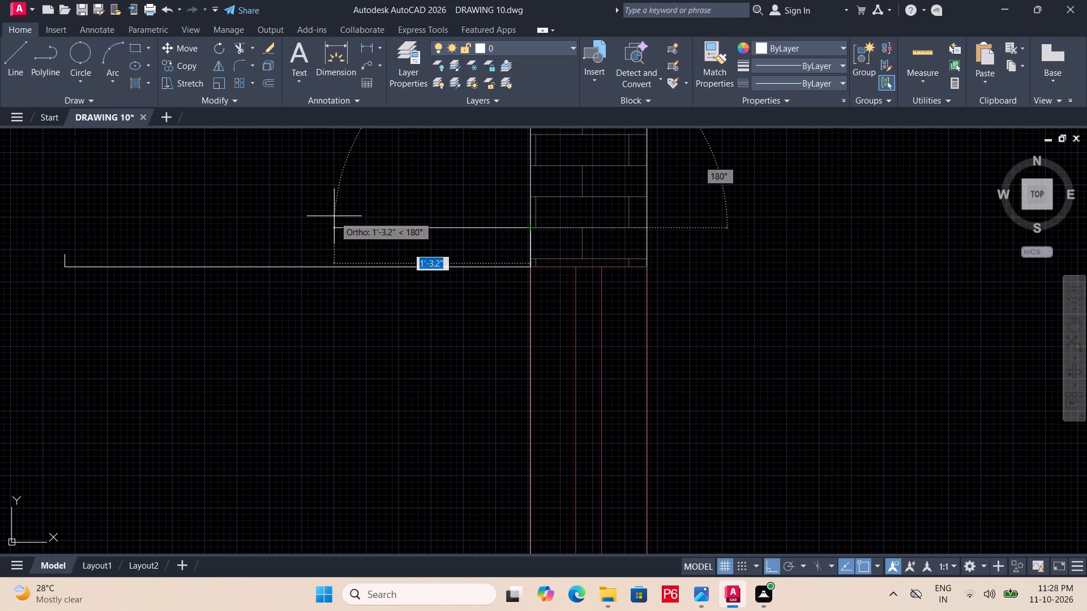
{"action": "left_click", "coordinate": [334, 216]}
{"action": "key", "text": "Escape"}
Draw a sloping line from the outer end of the short horizontal line to the top of the 1" upright.
{"action": "type", "text": "L"}
{"action": "key", "text": "space"}
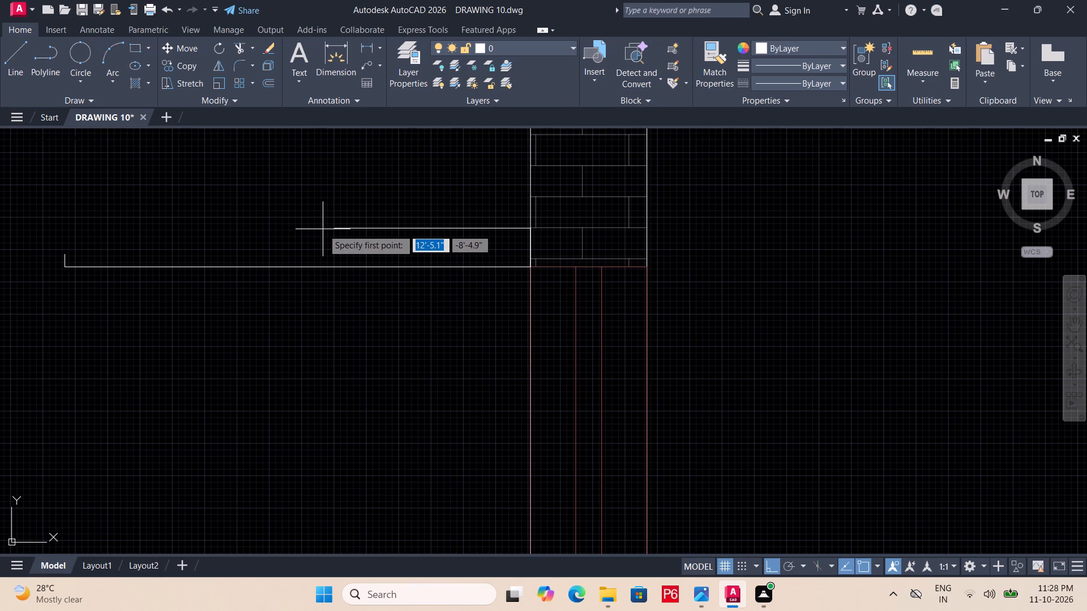
{"action": "left_click", "coordinate": [330, 228]}
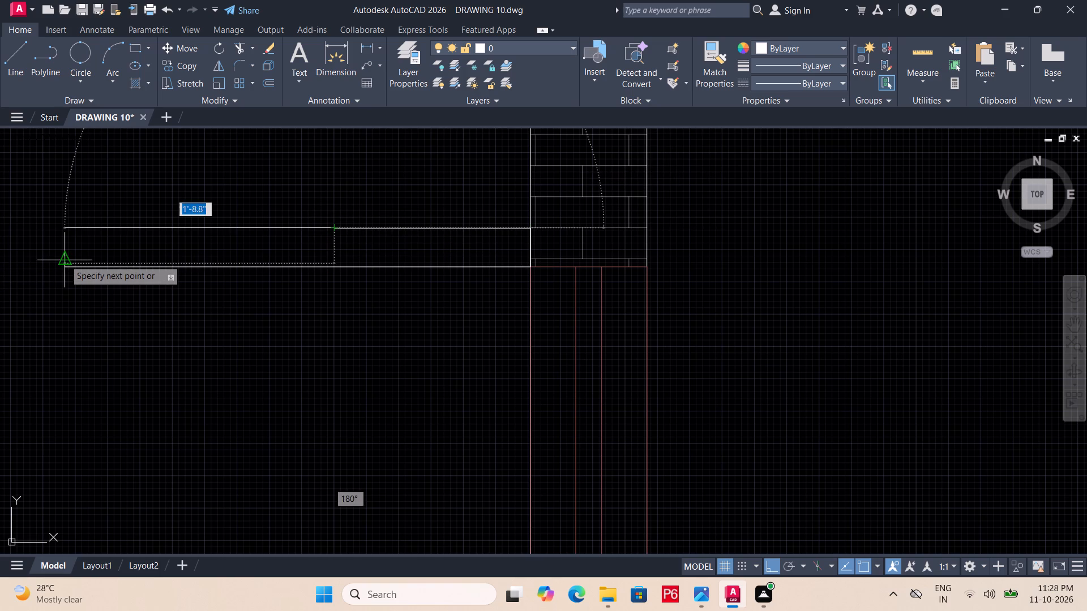
{"action": "key", "text": "F8"}
{"action": "left_click", "coordinate": [67, 257]}
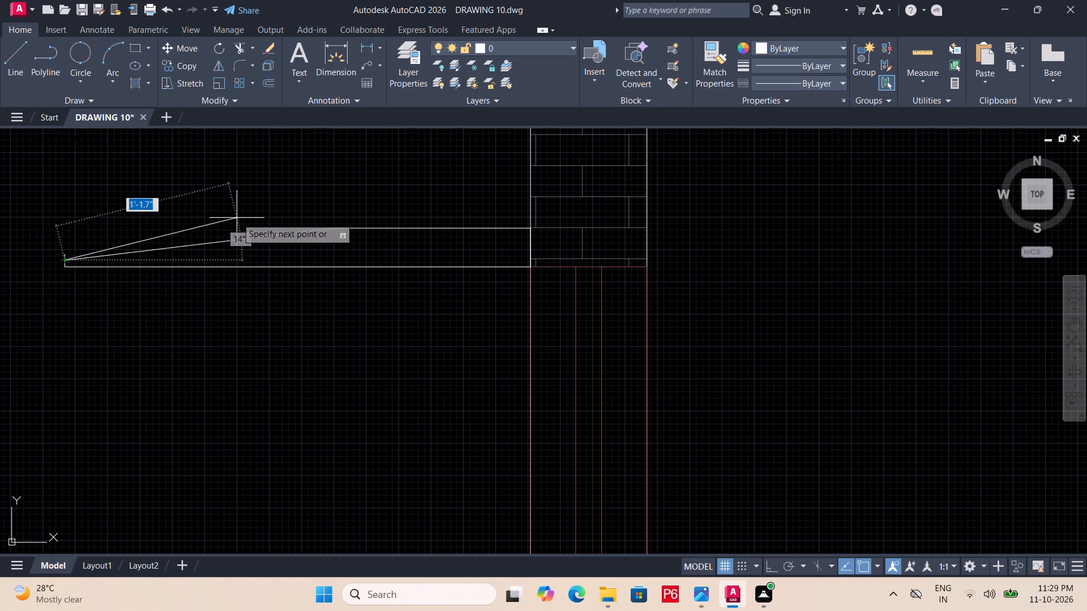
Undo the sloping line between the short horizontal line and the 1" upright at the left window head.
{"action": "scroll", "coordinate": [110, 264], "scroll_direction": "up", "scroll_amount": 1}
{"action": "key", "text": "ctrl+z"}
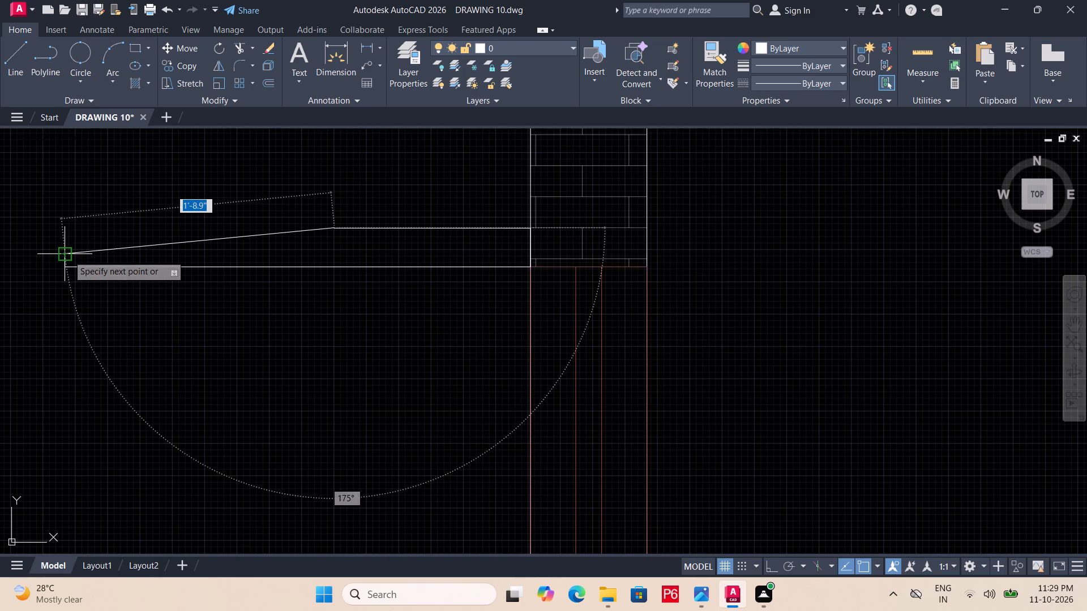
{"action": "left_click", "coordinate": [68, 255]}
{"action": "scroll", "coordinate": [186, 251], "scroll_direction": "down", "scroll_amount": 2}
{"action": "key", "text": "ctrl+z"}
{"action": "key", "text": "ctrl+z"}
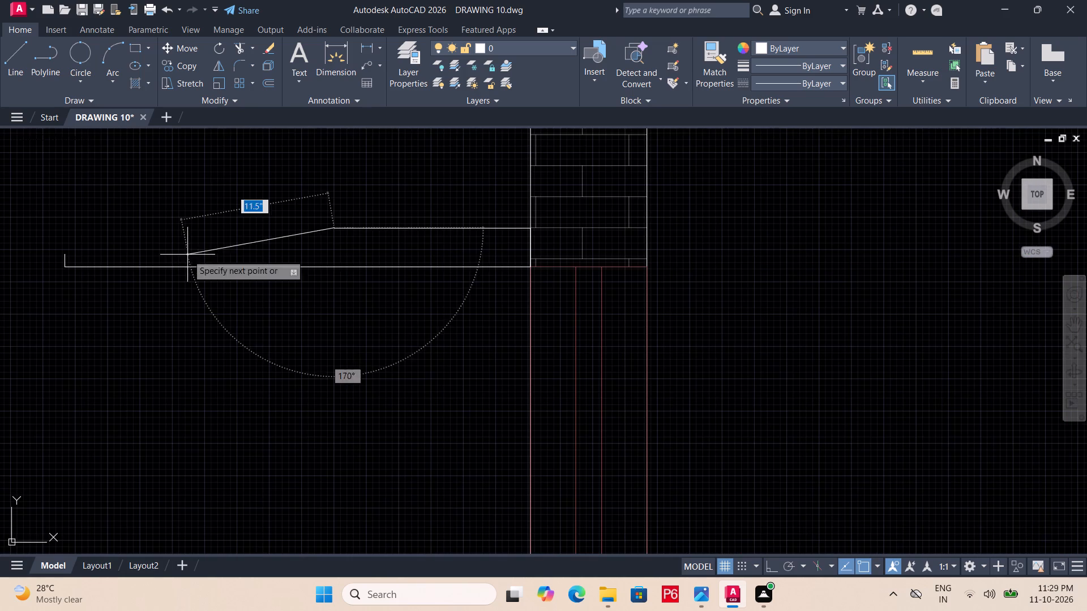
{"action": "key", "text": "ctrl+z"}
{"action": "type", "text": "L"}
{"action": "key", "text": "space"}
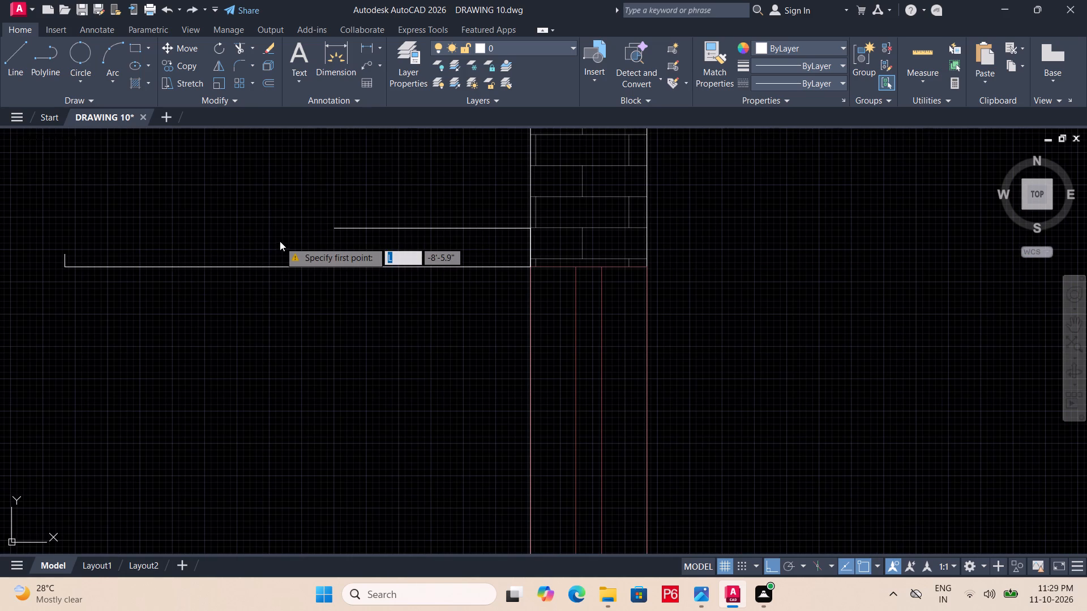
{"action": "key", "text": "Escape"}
Draw a sloping line from the outer end of the short horizontal line to the top of the 1" upright and save.
{"action": "type", "text": "L"}
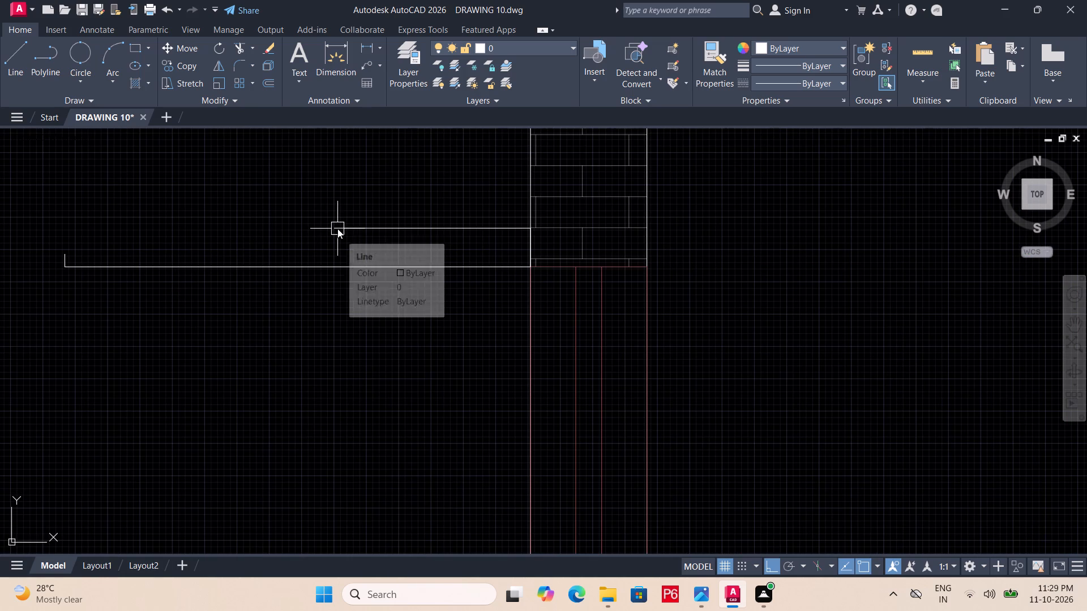
{"action": "key", "text": "space"}
{"action": "left_click", "coordinate": [337, 229]}
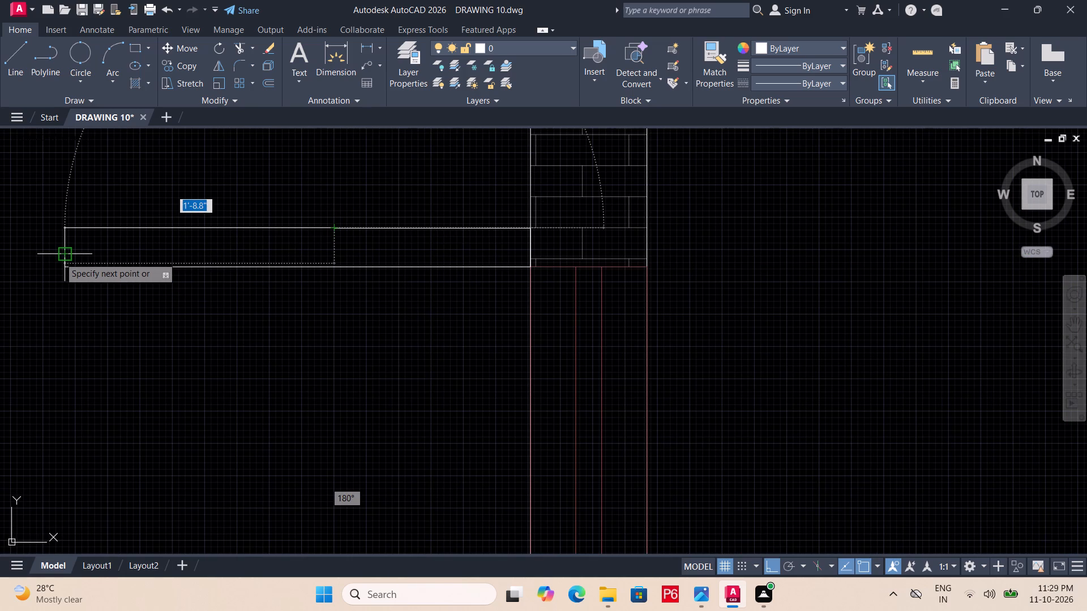
{"action": "key", "text": "F9"}
{"action": "key", "text": "F9"}
{"action": "key", "text": "F8"}
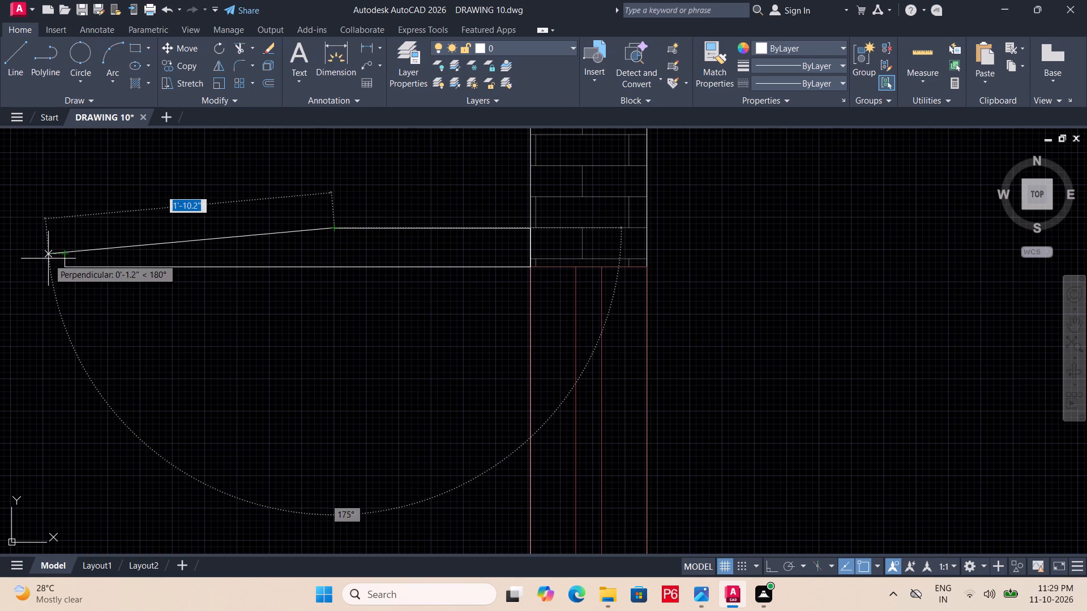
{"action": "left_click", "coordinate": [67, 254]}
{"action": "scroll", "coordinate": [220, 235], "scroll_direction": "down", "scroll_amount": 2}
{"action": "key", "text": "ctrl+s"}
{"action": "key", "text": "ctrl+s"}
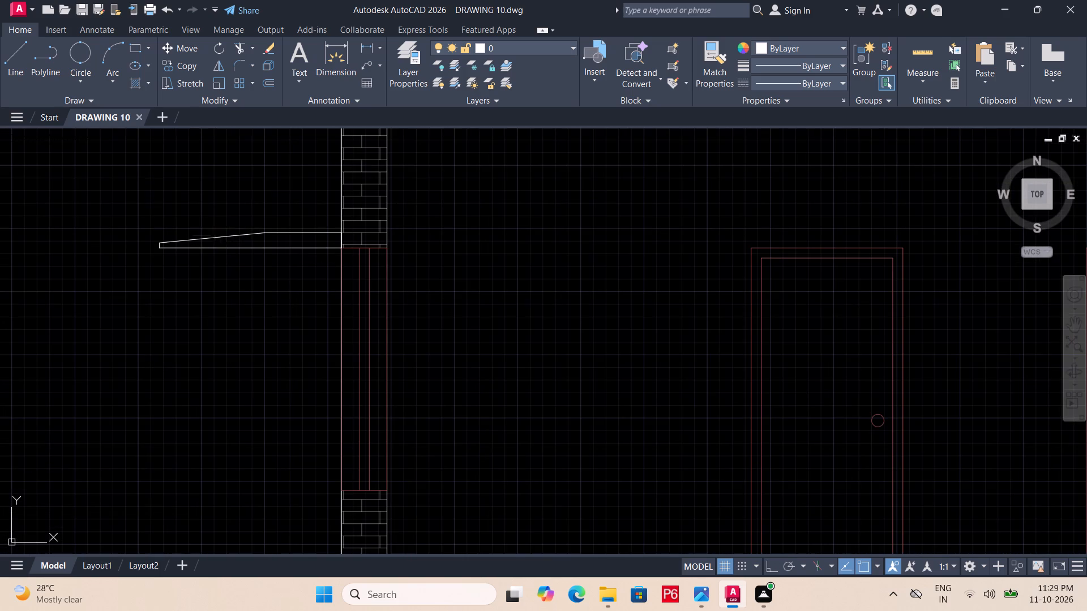
{"action": "key", "text": "ctrl+s"}
Mirror the tapered projection at the left window head about a vertical line through the section's last bay, keeping the original.
{"action": "left_click", "coordinate": [286, 206]}
{"action": "left_click", "coordinate": [119, 280]}
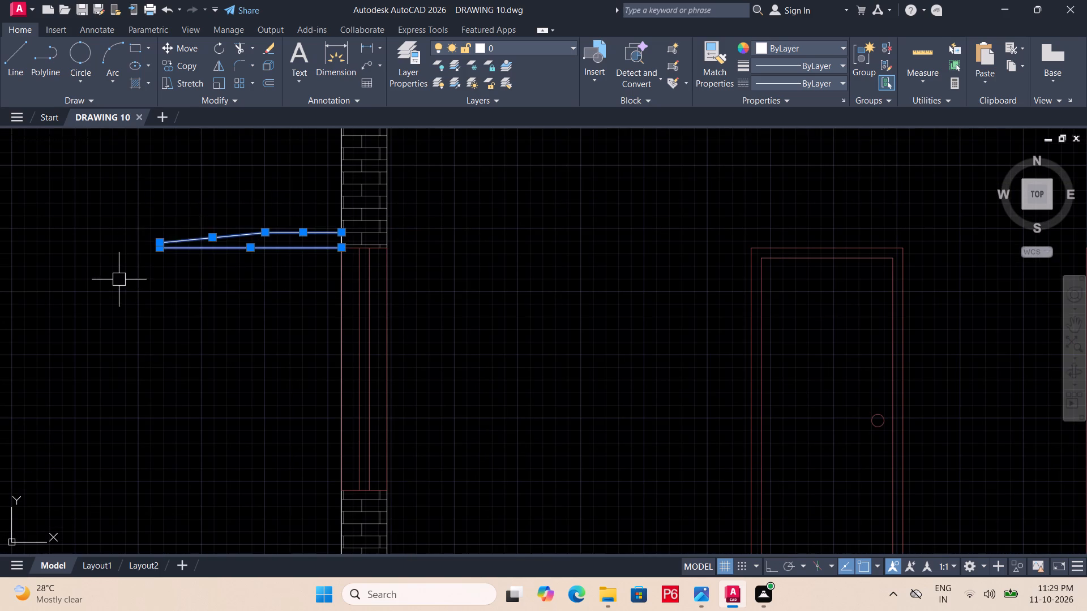
{"action": "scroll", "coordinate": [202, 218], "scroll_direction": "down", "scroll_amount": 2}
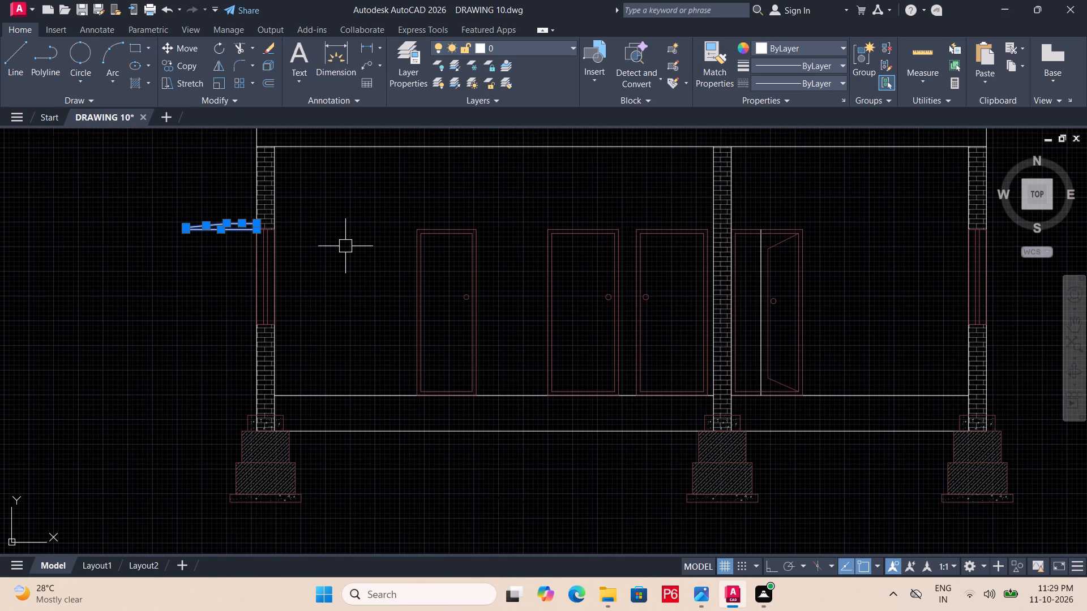
{"action": "middle_click_drag", "start_coordinate": [344, 246], "coordinate": [255, 263]}
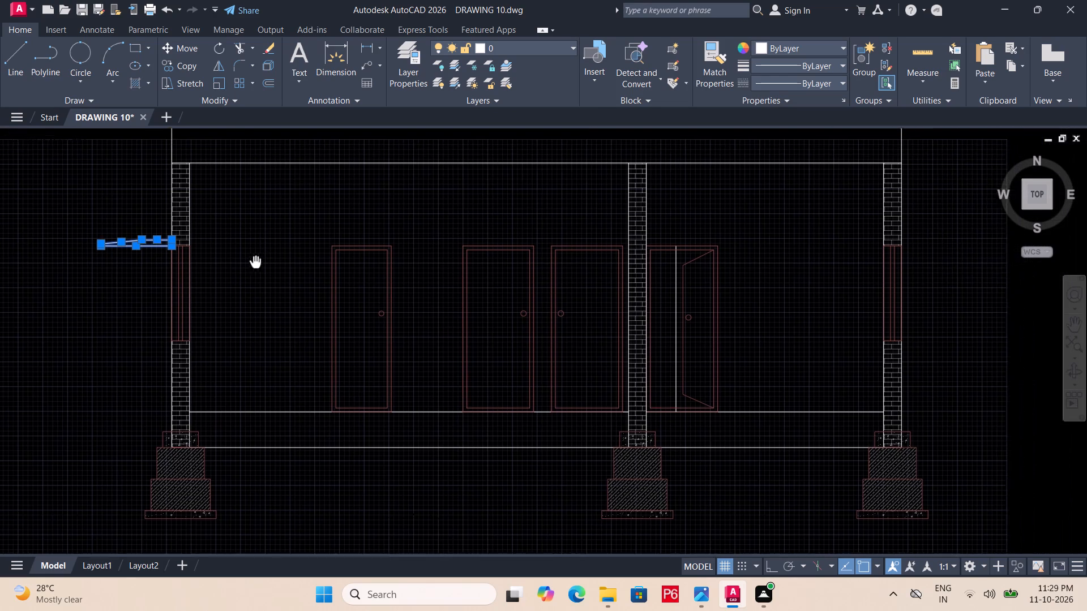
{"action": "middle_click_drag", "start_coordinate": [255, 263], "coordinate": [236, 267]}
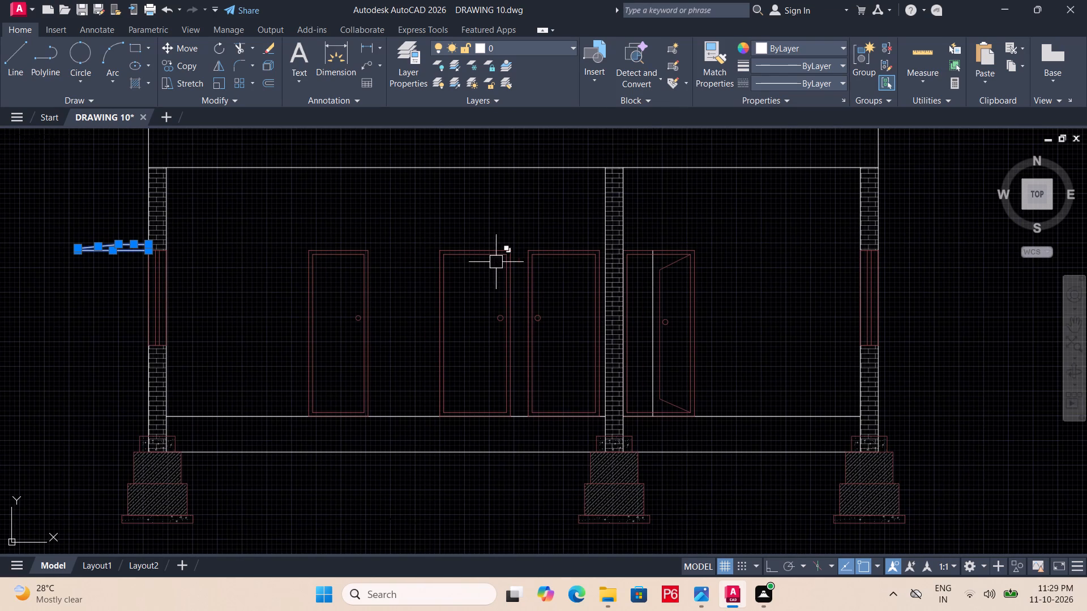
{"action": "type", "text": "MI"}
{"action": "key", "text": "space"}
{"action": "middle_click_drag", "start_coordinate": [626, 265], "coordinate": [370, 283]}
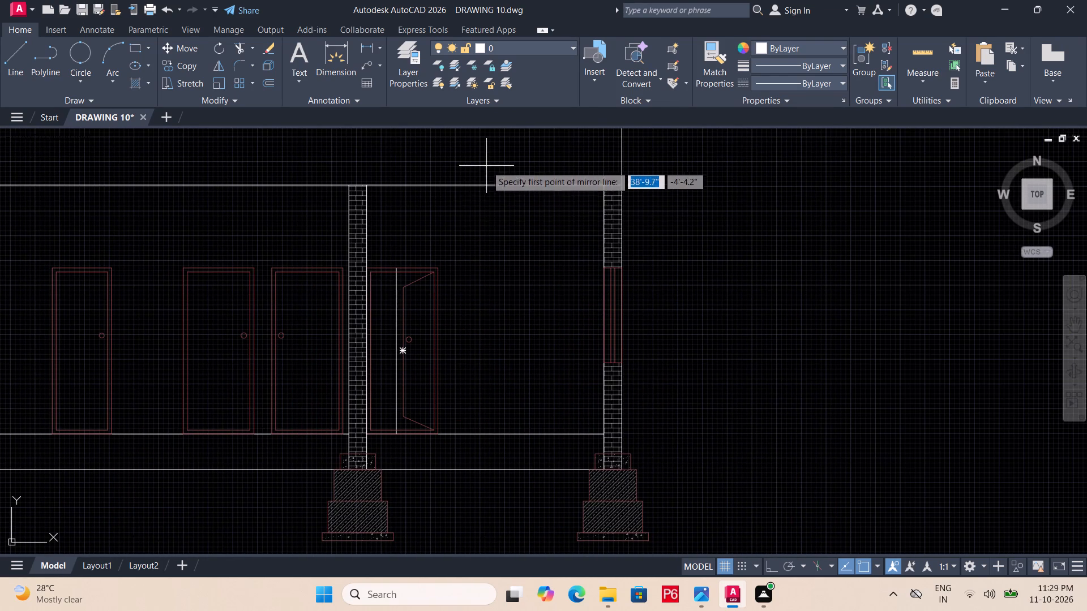
{"action": "left_click", "coordinate": [486, 166]}
{"action": "middle_click_drag", "start_coordinate": [479, 477], "coordinate": [500, 364]}
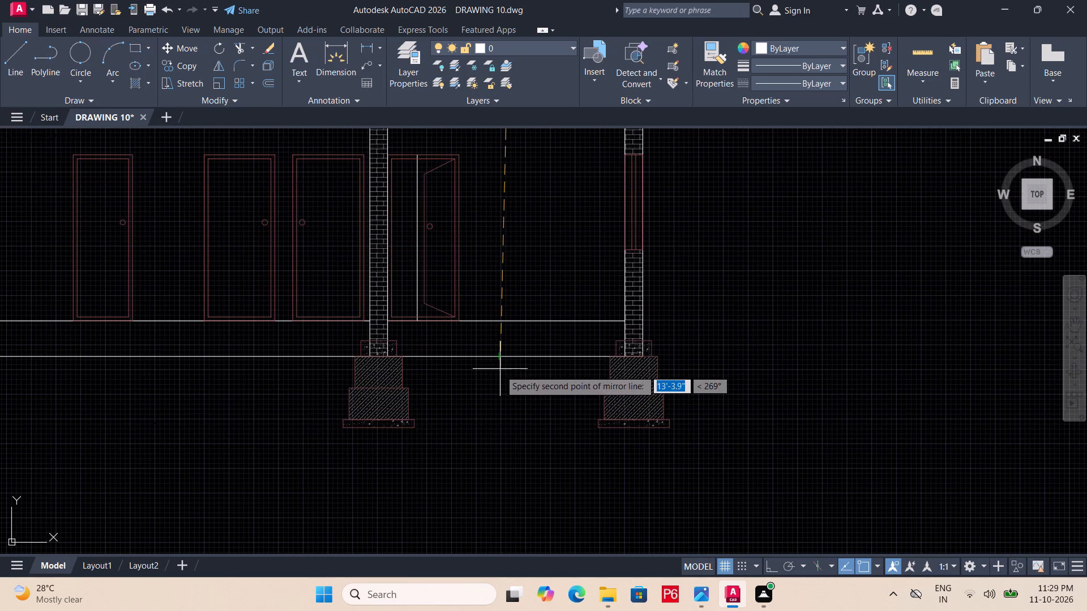
{"action": "key", "text": "F8"}
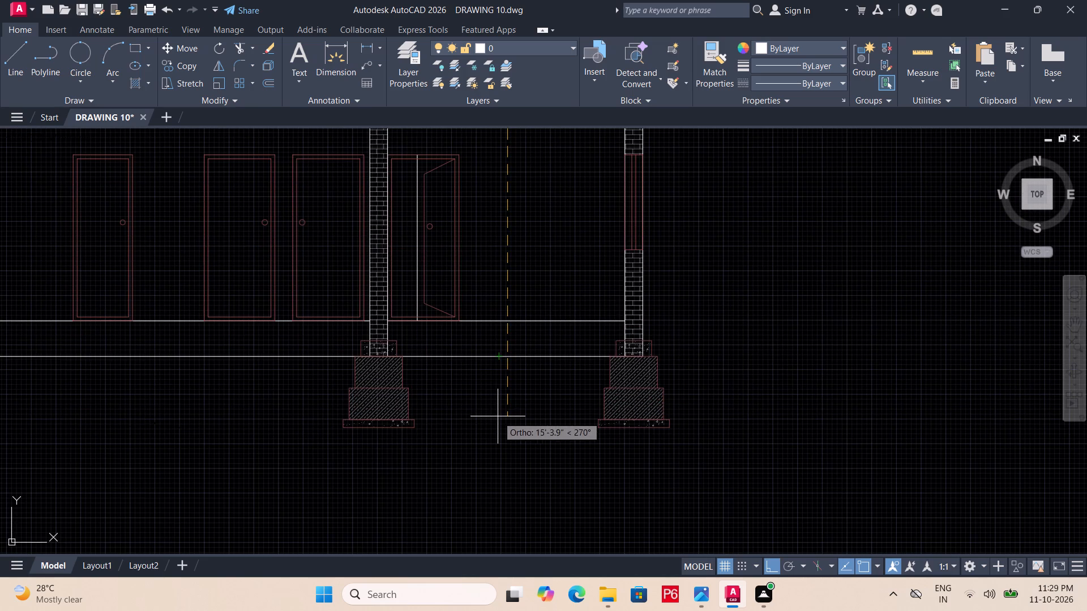
{"action": "left_click", "coordinate": [498, 416]}
{"action": "left_click_drag", "start_coordinate": [524, 468], "coordinate": [498, 416]}
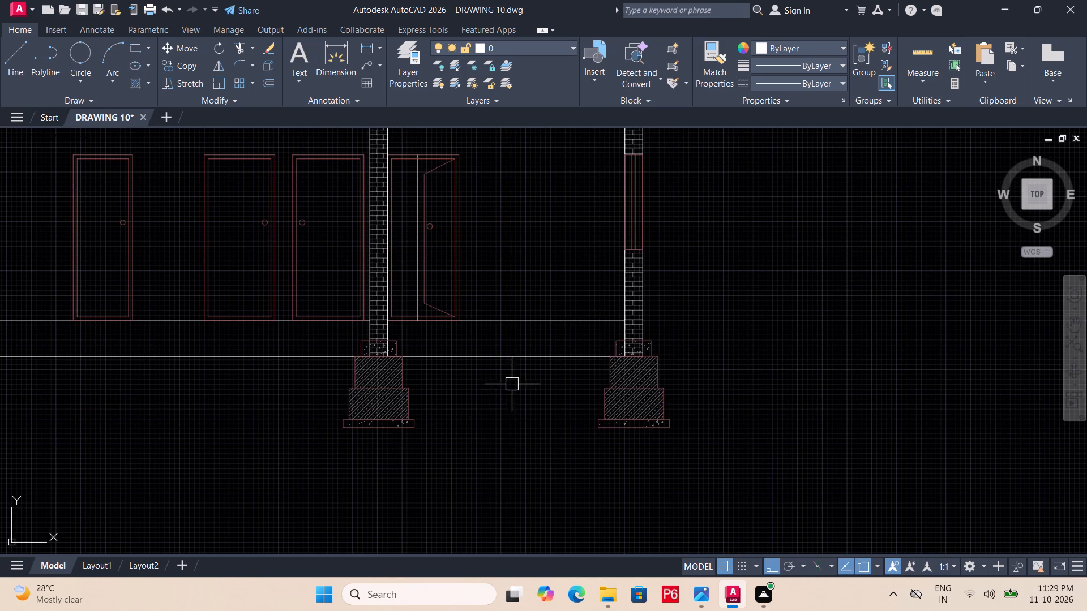
{"action": "middle_click_drag", "start_coordinate": [512, 384], "coordinate": [483, 504]}
{"action": "scroll", "coordinate": [512, 384], "scroll_direction": "down", "scroll_amount": 1}
{"action": "key", "text": "Escape"}
Move the mirrored projection by its inner bottom corner to the right outer wall's outer face at the window head and save.
{"action": "left_click_drag", "start_coordinate": [788, 340], "coordinate": [793, 339]}
{"action": "left_click", "coordinate": [922, 384]}
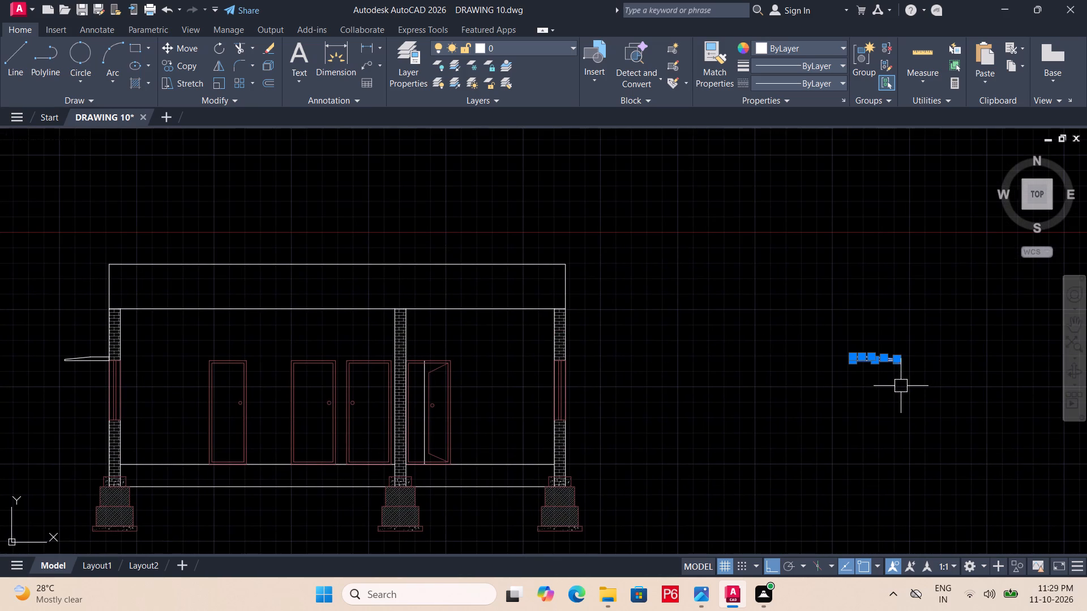
{"action": "type", "text": "M"}
{"action": "key", "text": "space"}
{"action": "scroll", "coordinate": [863, 381], "scroll_direction": "up", "scroll_amount": 3}
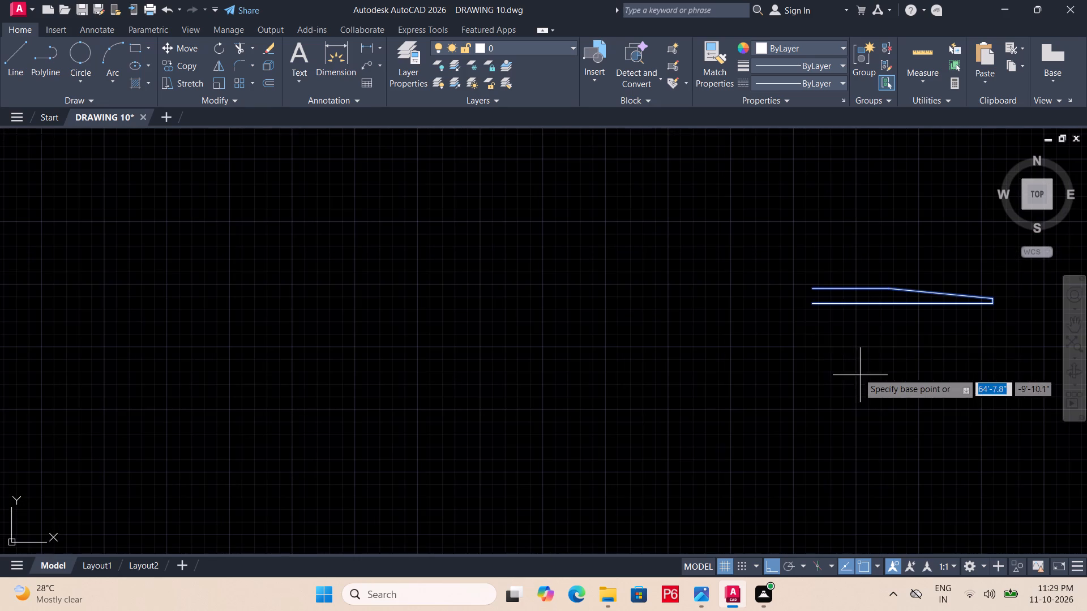
{"action": "left_click", "coordinate": [814, 307]}
{"action": "middle_click_drag", "start_coordinate": [402, 356], "coordinate": [666, 362]}
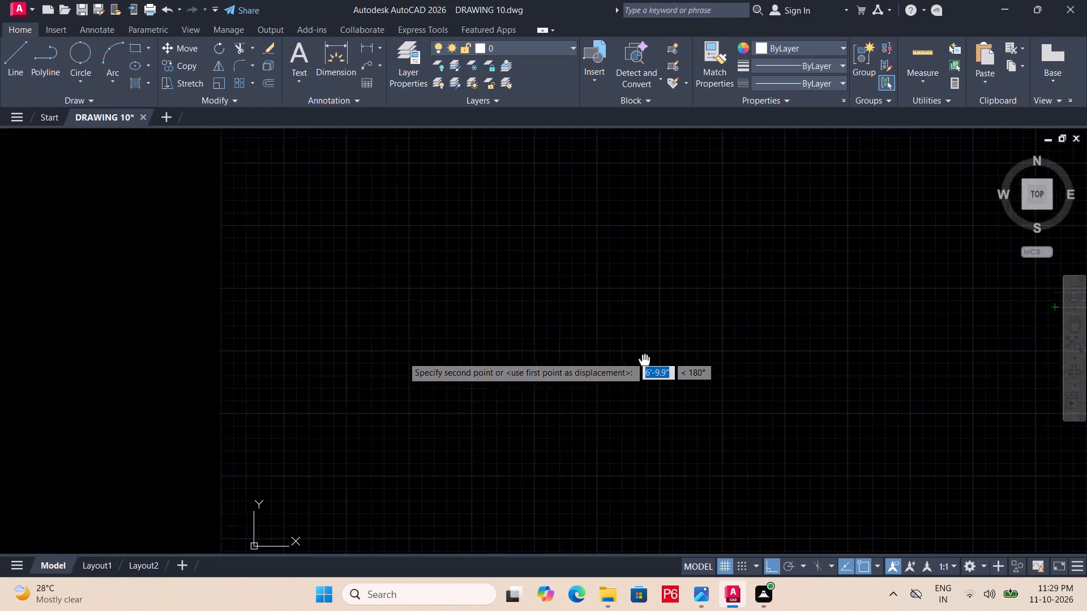
{"action": "middle_click_drag", "start_coordinate": [666, 362], "coordinate": [1052, 372]}
{"action": "left_click", "coordinate": [303, 316]}
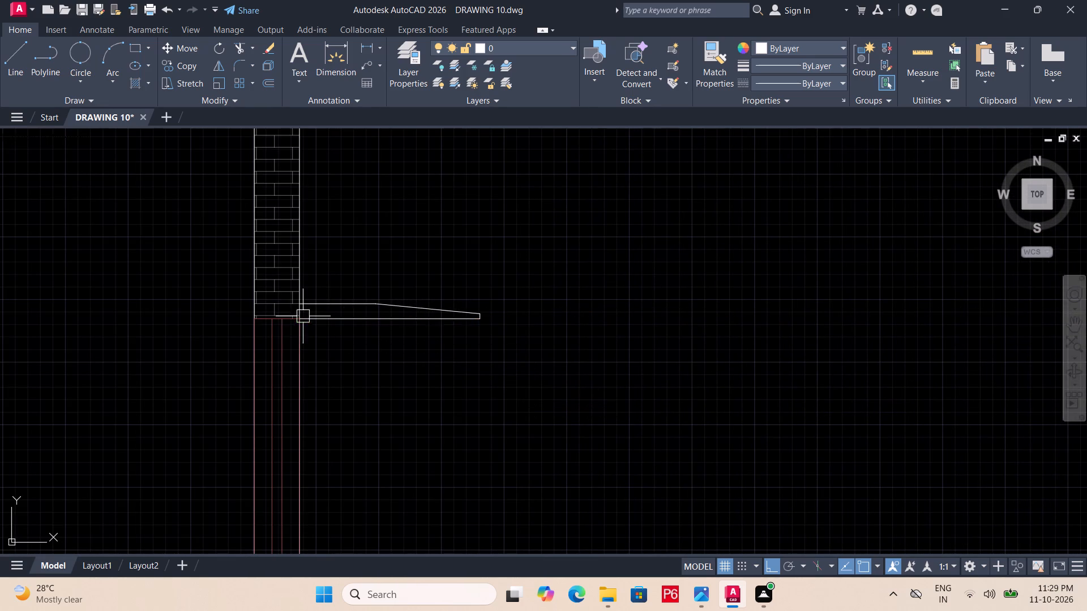
{"action": "scroll", "coordinate": [403, 346], "scroll_direction": "down", "scroll_amount": 2}
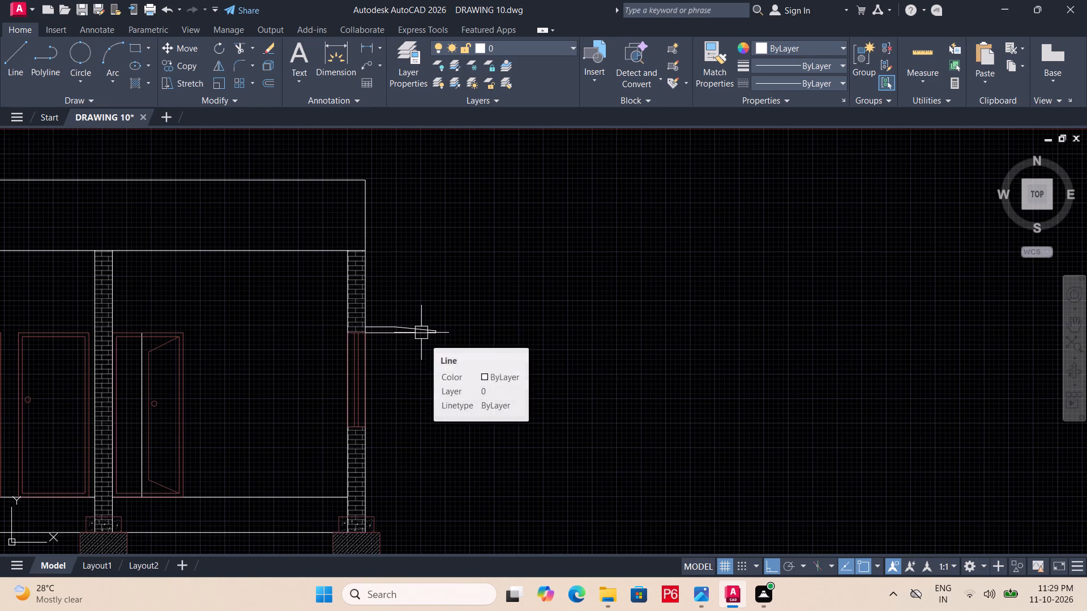
{"action": "key", "text": "ctrl+s"}
{"action": "key", "text": "ctrl+s"}
{"action": "key", "text": "ctrl+s"}
{"action": "key", "text": "ctrl+s"}
{"action": "key", "text": "ctrl+s"}
{"action": "key", "text": "ctrl+s"}
{"action": "key", "text": "ctrl+s"}
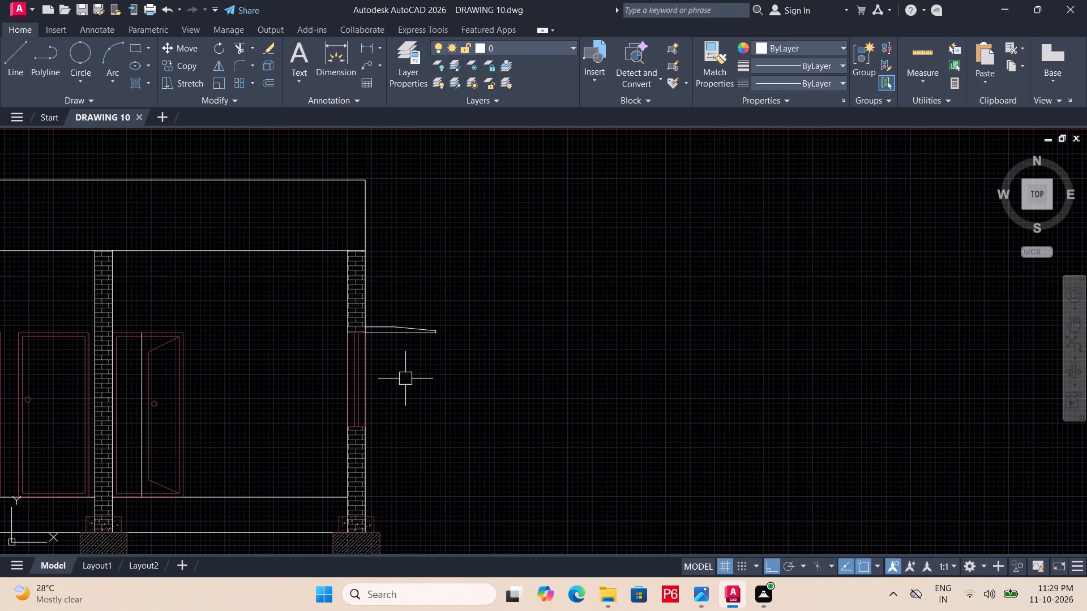
{"action": "key", "text": "ctrl+s"}
Examine the section with its projections at both window heads and its placement below the plan.
{"action": "middle_click_drag", "start_coordinate": [403, 380], "coordinate": [481, 347]}
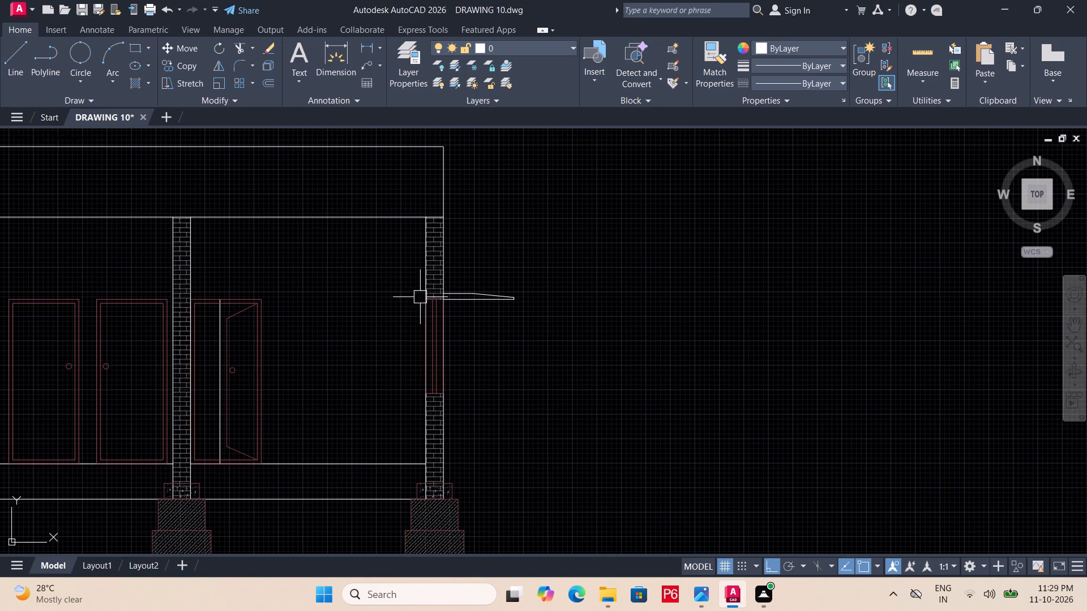
{"action": "scroll", "coordinate": [451, 297], "scroll_direction": "up", "scroll_amount": 2}
{"action": "scroll", "coordinate": [467, 305], "scroll_direction": "down", "scroll_amount": 5}
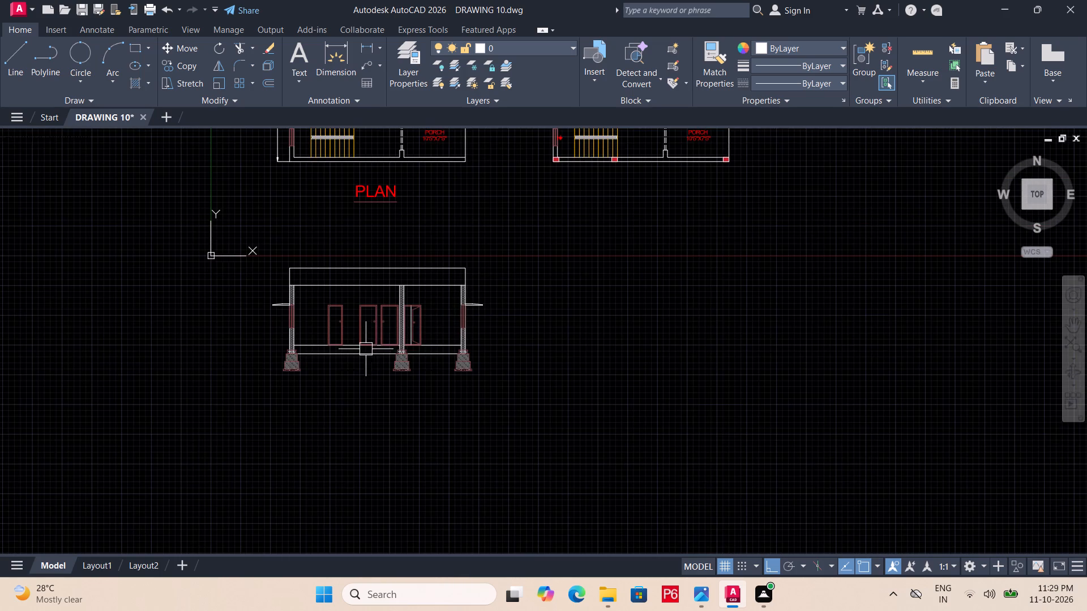
{"action": "scroll", "coordinate": [366, 349], "scroll_direction": "up", "scroll_amount": 1}
{"action": "middle_click_drag", "start_coordinate": [365, 349], "coordinate": [443, 362]}
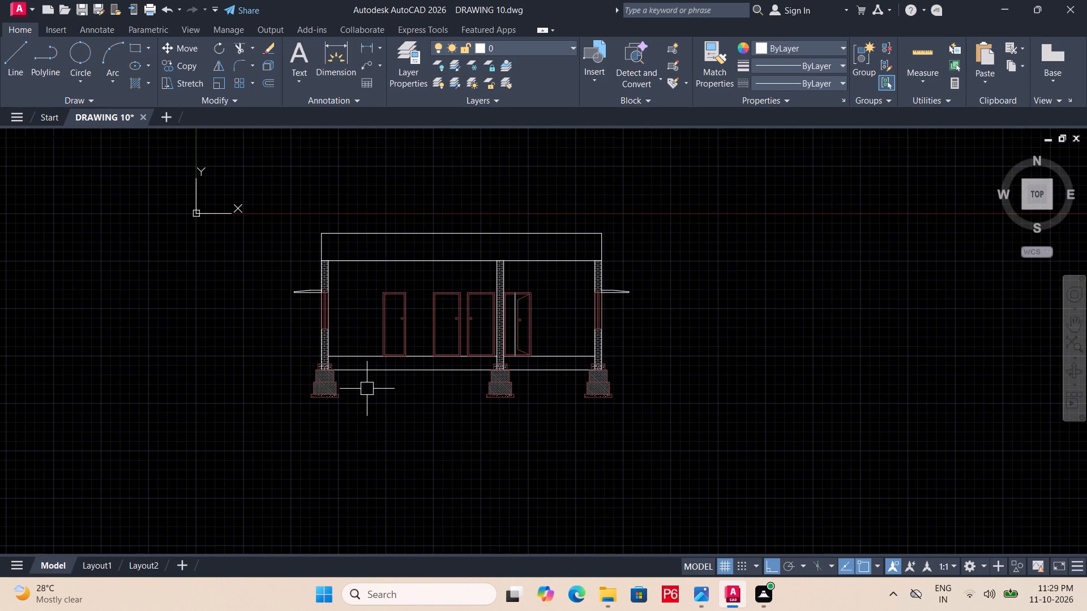
{"action": "scroll", "coordinate": [424, 408], "scroll_direction": "down", "scroll_amount": 1}
{"action": "middle_click_drag", "start_coordinate": [427, 409], "coordinate": [434, 409]}
Move both plans, the section, the tables and the north symbol together straight upward, clear of the X axis, and save.
{"action": "left_click", "coordinate": [446, 221]}
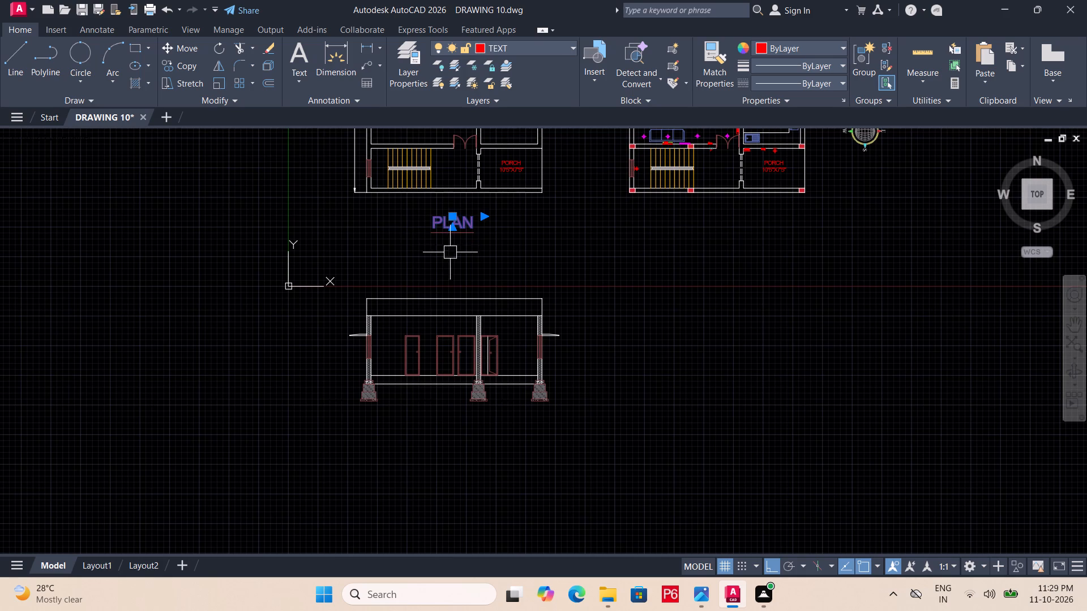
{"action": "scroll", "coordinate": [468, 305], "scroll_direction": "down", "scroll_amount": 1}
{"action": "middle_click_drag", "start_coordinate": [468, 307], "coordinate": [465, 469]}
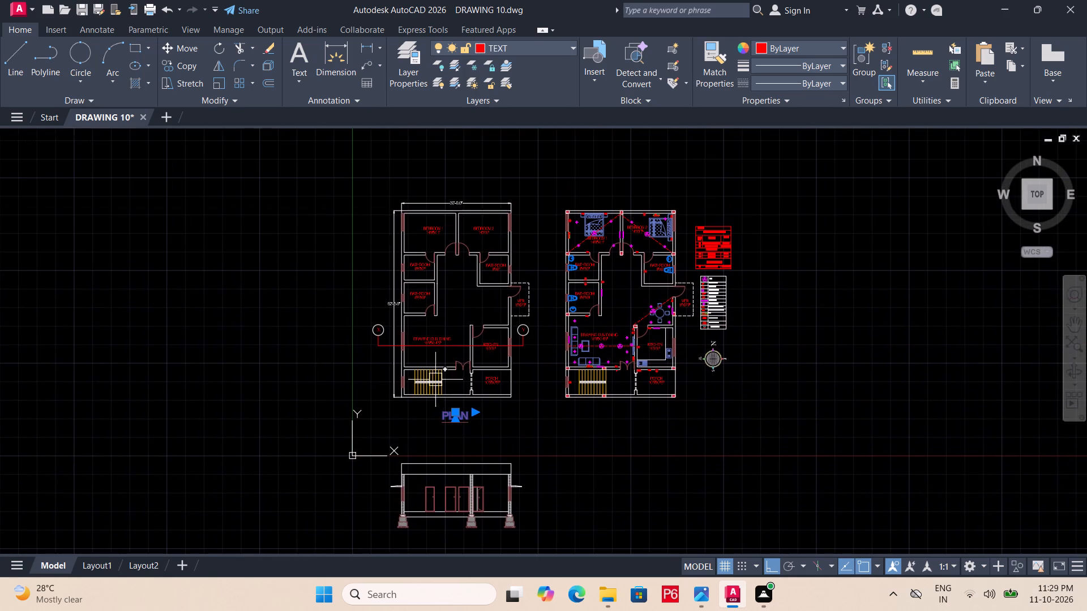
{"action": "middle_click_drag", "start_coordinate": [392, 269], "coordinate": [392, 230]}
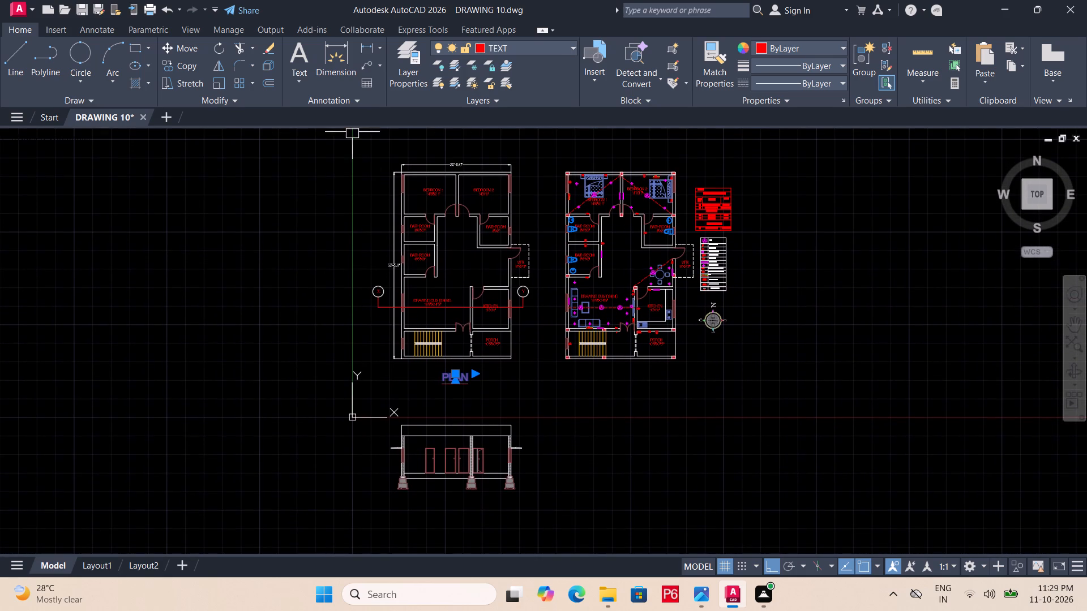
{"action": "left_click", "coordinate": [353, 137]}
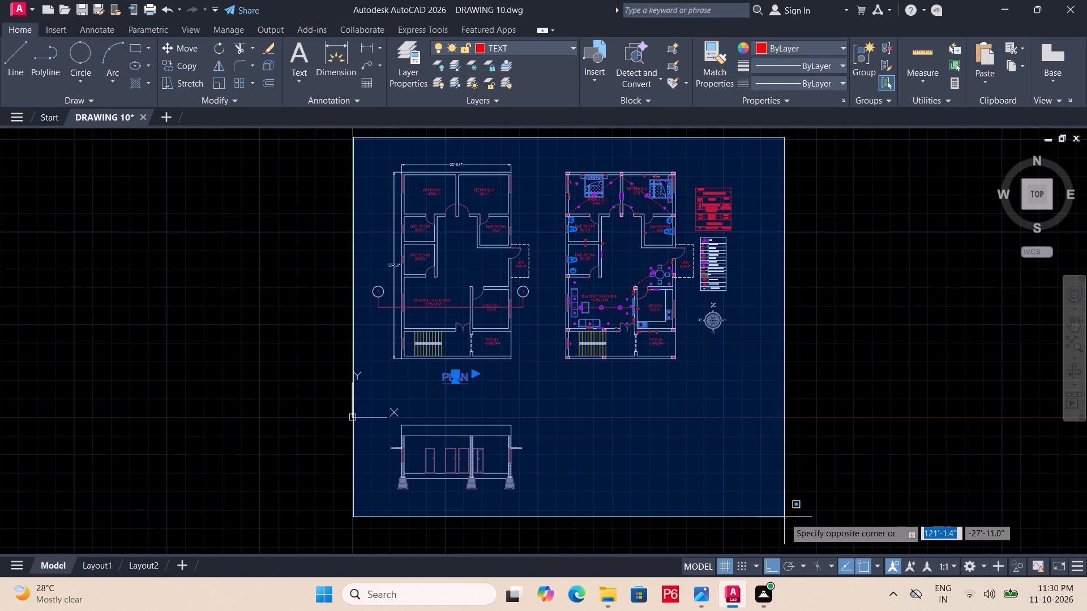
{"action": "left_click", "coordinate": [774, 505]}
{"action": "key", "text": "m"}
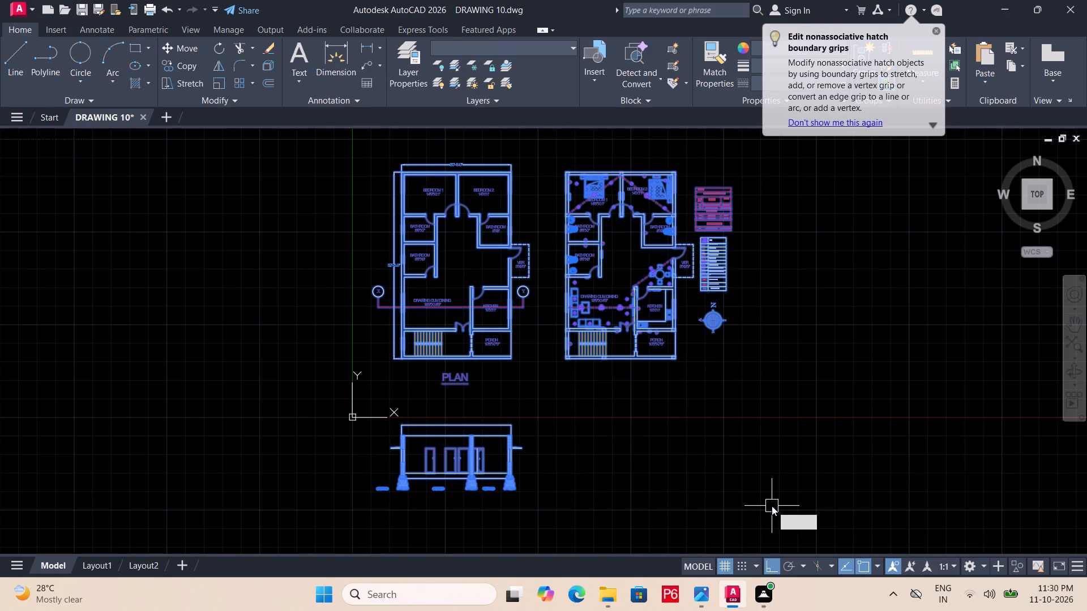
{"action": "key", "text": "space"}
{"action": "left_click", "coordinate": [604, 502]}
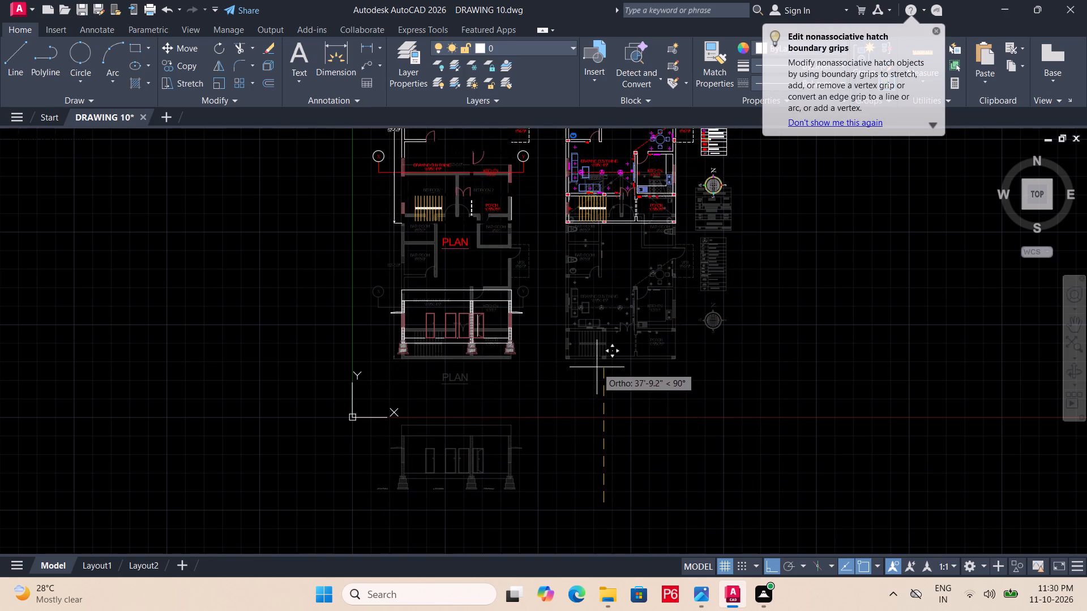
{"action": "left_click", "coordinate": [597, 382]}
{"action": "middle_click_drag", "start_coordinate": [587, 442], "coordinate": [587, 473]}
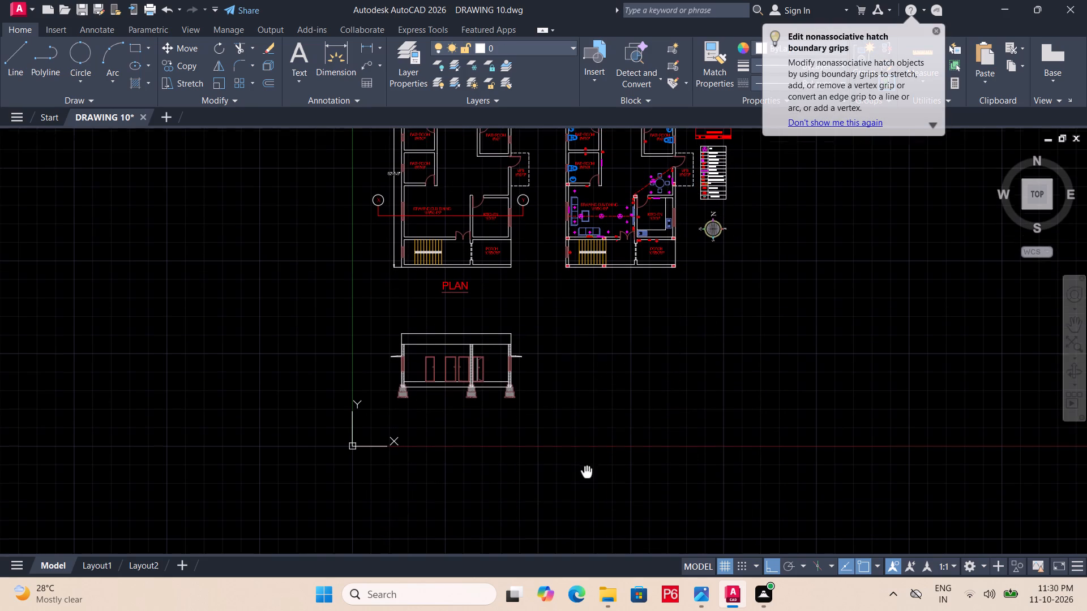
{"action": "middle_click_drag", "start_coordinate": [587, 473], "coordinate": [587, 481]}
{"action": "key", "text": "ctrl+s"}
{"action": "key", "text": "ctrl+s"}
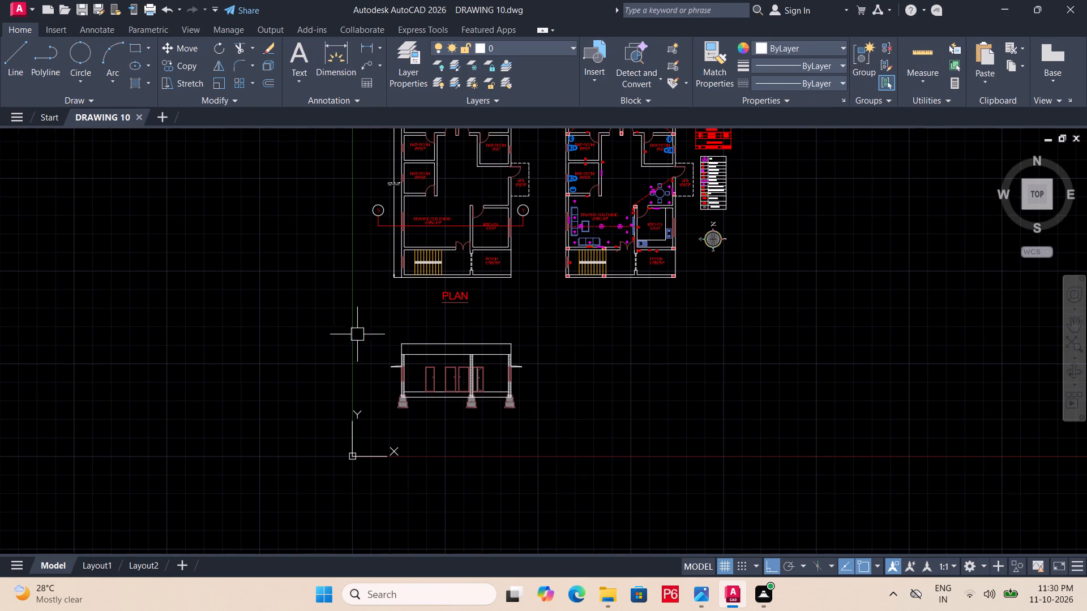
Move the whole section straight up about 4', closer to the PLAN title.
{"action": "left_click", "coordinate": [382, 333]}
{"action": "left_click", "coordinate": [536, 425]}
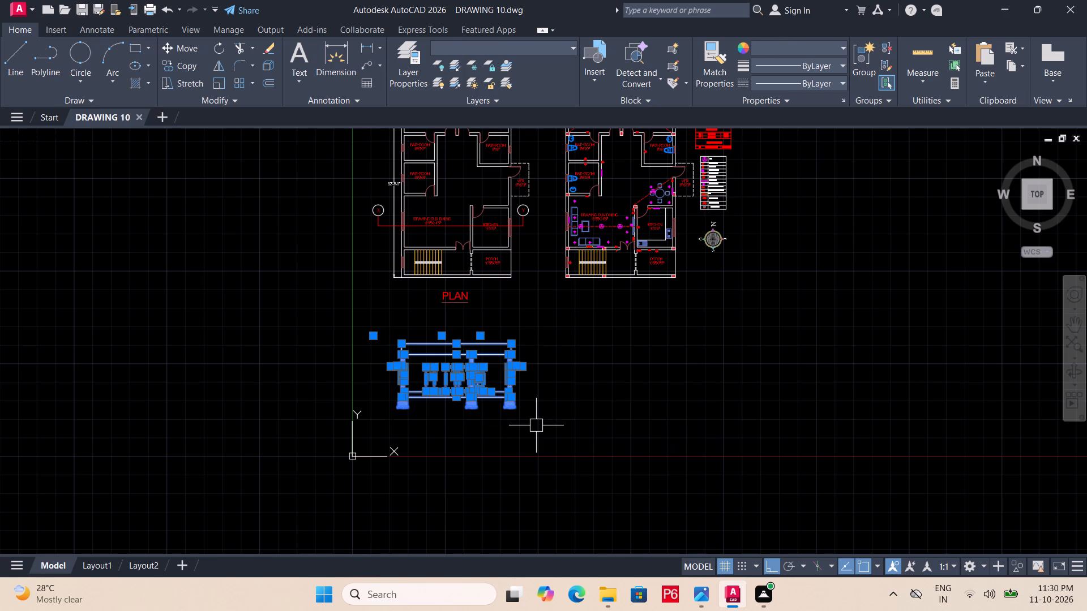
{"action": "key", "text": "m"}
{"action": "key", "text": "space"}
{"action": "double_click", "coordinate": [513, 410]}
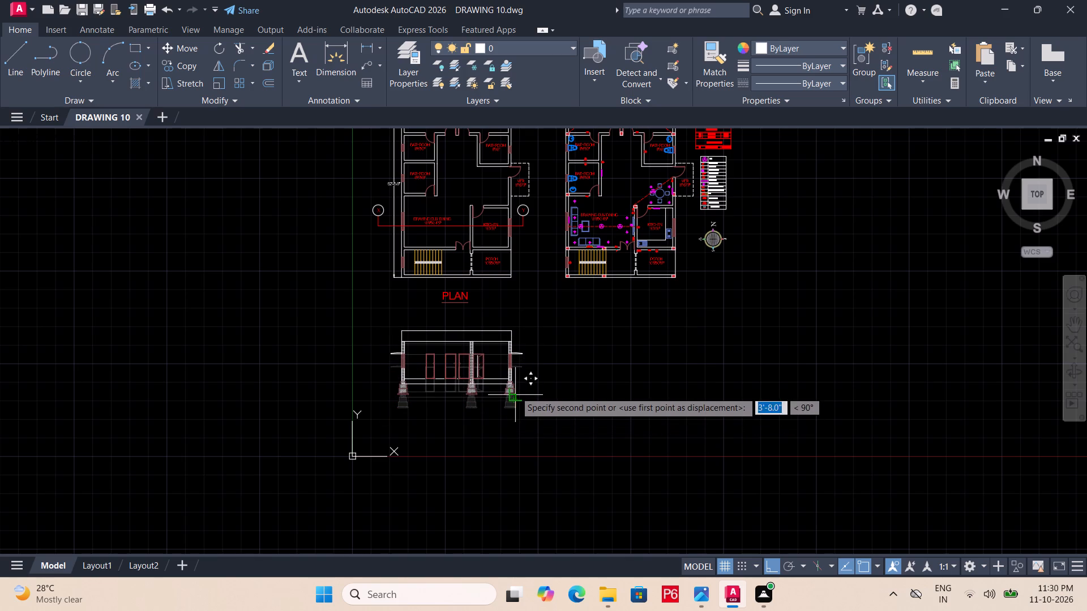
{"action": "left_click", "coordinate": [515, 391]}
{"action": "key", "text": "Escape"}
{"action": "key", "text": "Escape"}
Copy the PLAN title and its underline straight down about 33', placing the copy below the section's footings.
{"action": "left_click", "coordinate": [458, 293]}
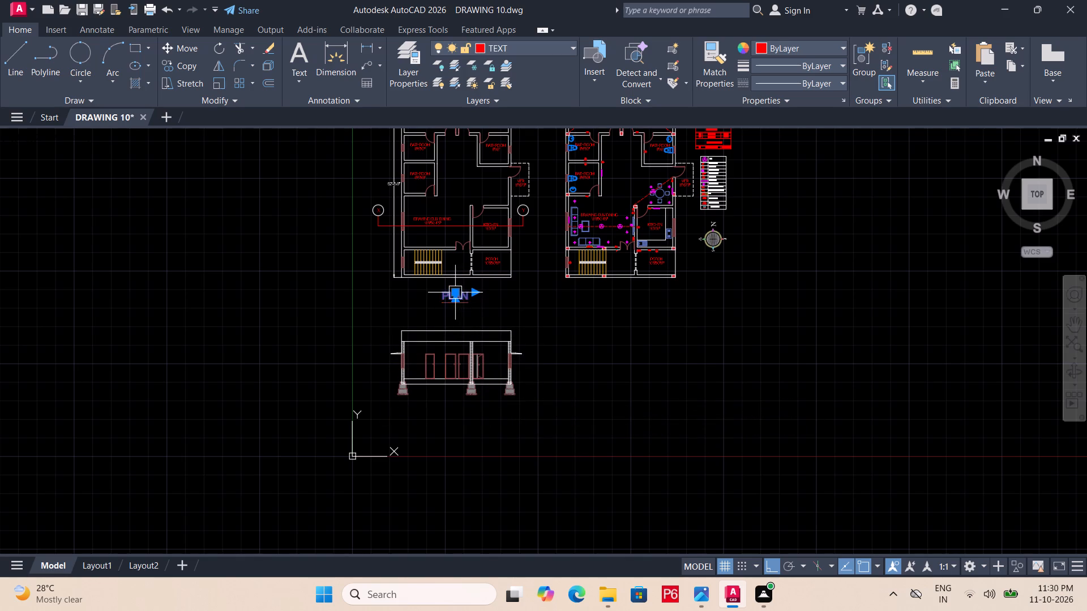
{"action": "scroll", "coordinate": [452, 315], "scroll_direction": "up", "scroll_amount": 2}
{"action": "left_click", "coordinate": [443, 287]}
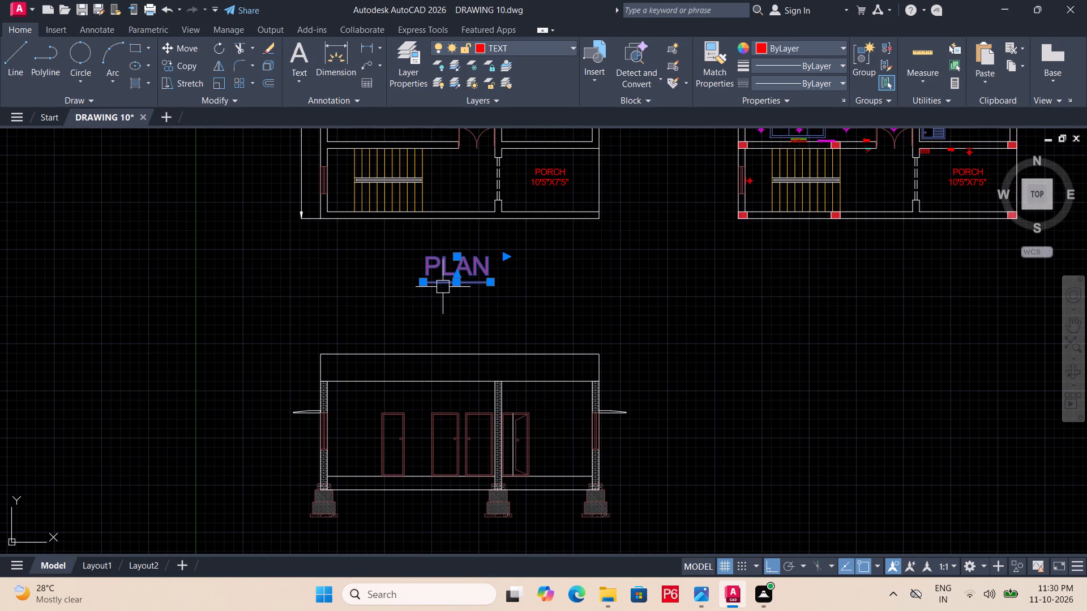
{"action": "type", "text": "CO"}
{"action": "key", "text": "space"}
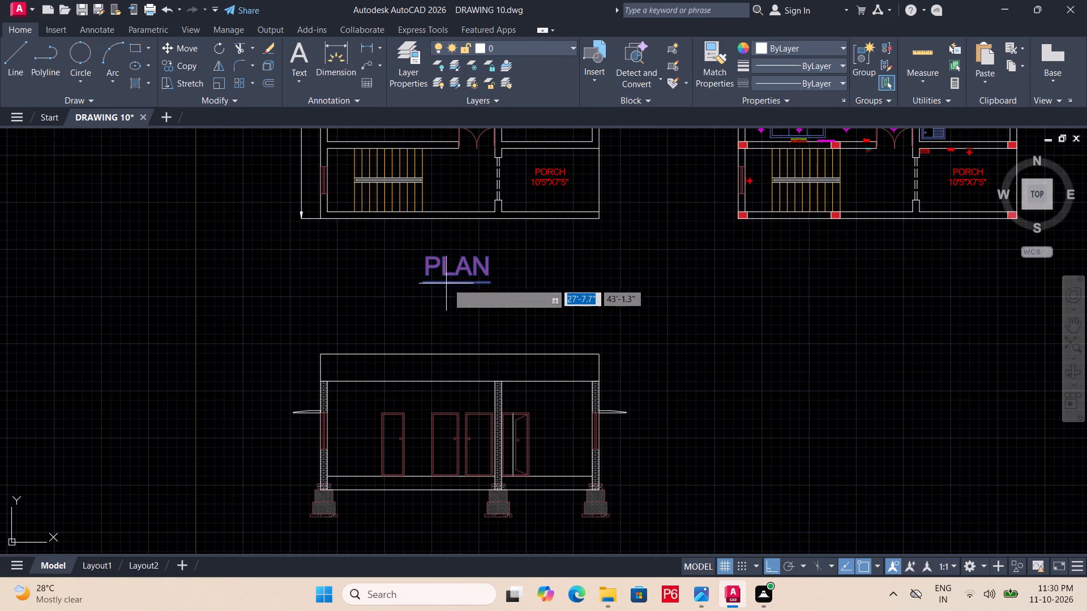
{"action": "left_click", "coordinate": [451, 277]}
{"action": "middle_click_drag", "start_coordinate": [473, 423], "coordinate": [487, 291]}
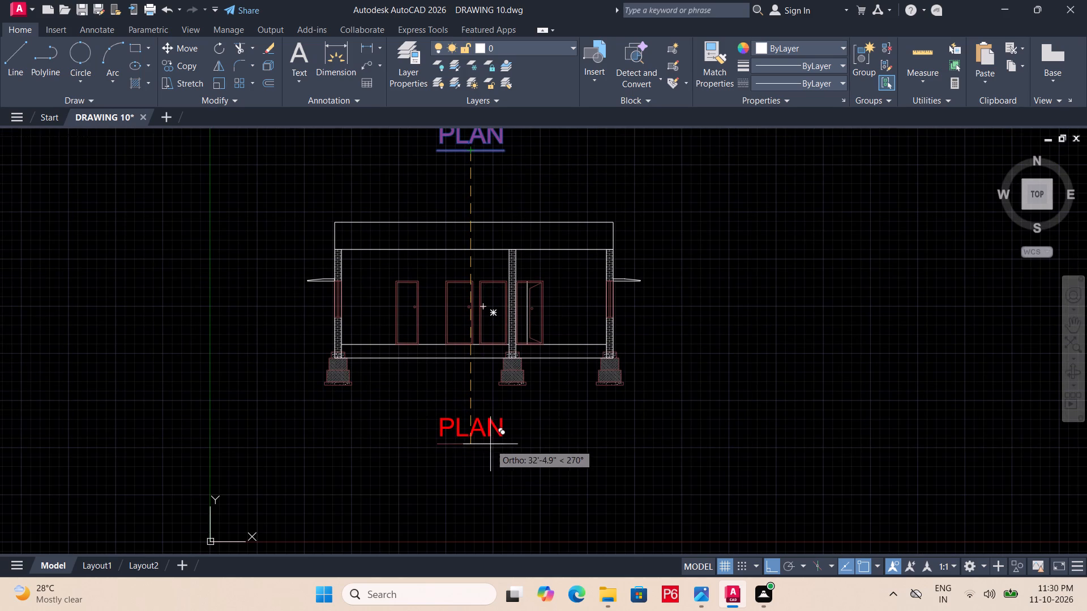
{"action": "left_click", "coordinate": [493, 453]}
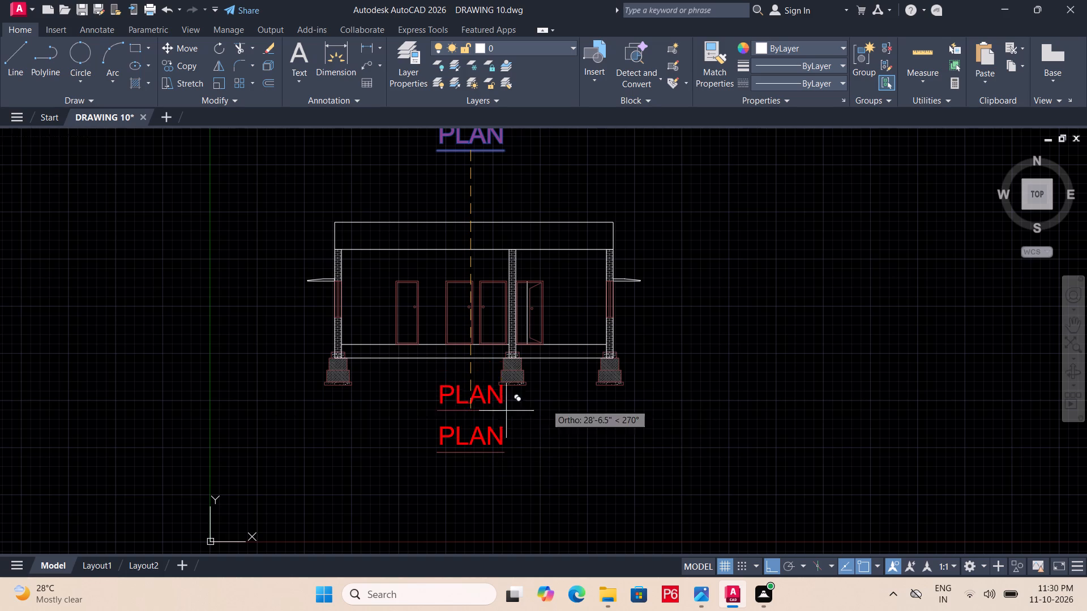
{"action": "key", "text": "Escape"}
Replace the text of the copied title below the section with X-Y SECTION.
{"action": "scroll", "coordinate": [498, 429], "scroll_direction": "up", "scroll_amount": 2}
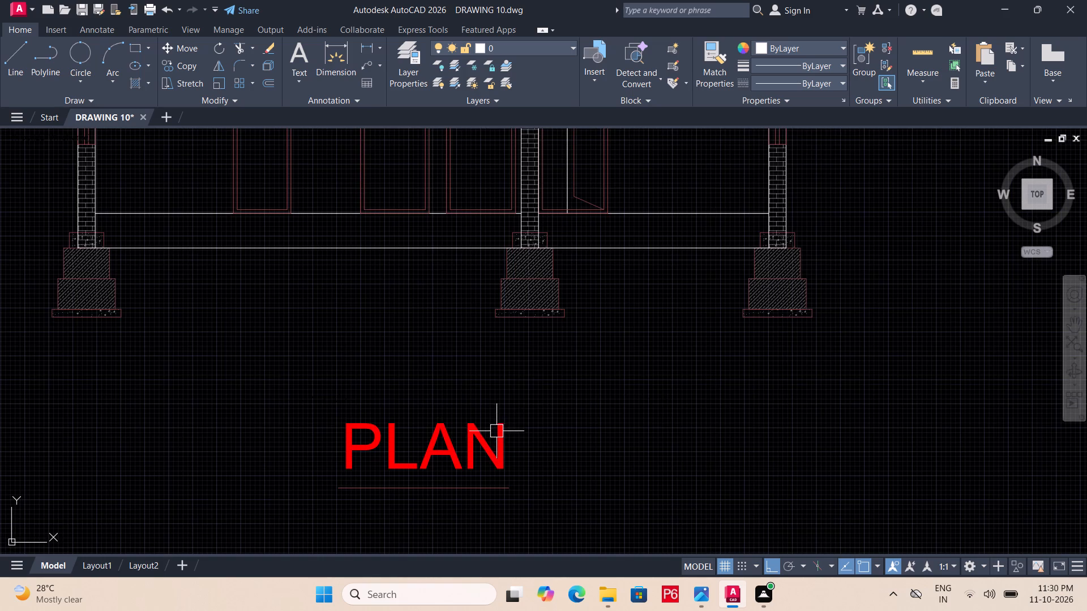
{"action": "left_click", "coordinate": [497, 431]}
{"action": "left_click", "coordinate": [497, 431]}
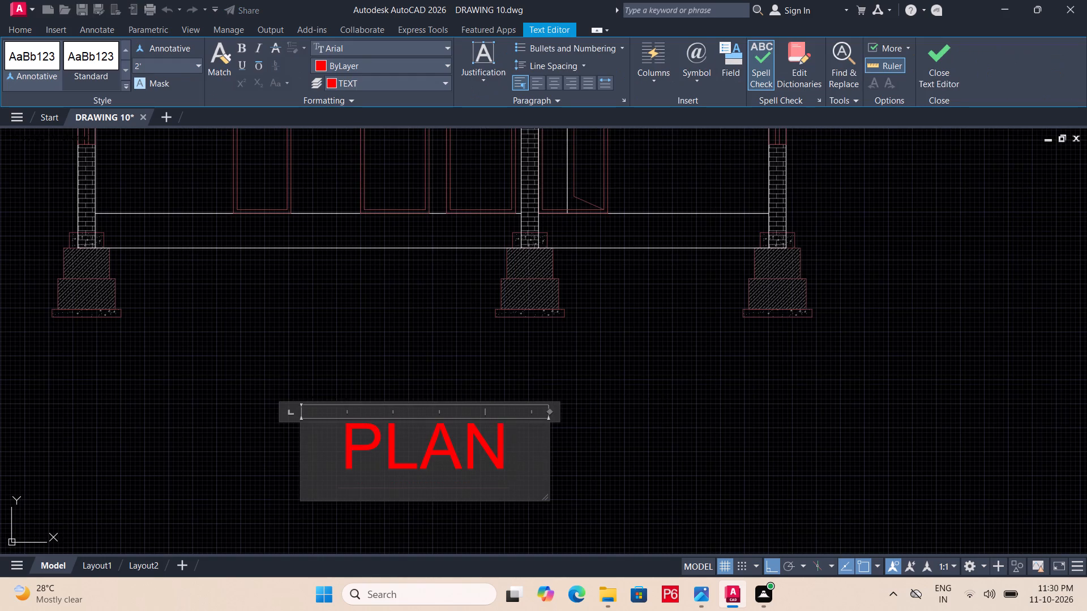
{"action": "key", "text": "BackSpace"}
{"action": "key", "text": "BackSpace"}
{"action": "key", "text": "BackSpace"}
{"action": "key", "text": "BackSpace"}
{"action": "key", "text": "BackSpace"}
{"action": "key", "text": "BackSpace"}
{"action": "key", "text": "BackSpace"}
{"action": "key", "text": "BackSpace"}
{"action": "key", "text": "BackSpace"}
{"action": "key", "text": "BackSpace"}
{"action": "key", "text": "BackSpace"}
{"action": "key", "text": "BackSpace"}
{"action": "key", "text": "BackSpace"}
{"action": "key", "text": "BackSpace"}
{"action": "key", "text": "BackSpace"}
{"action": "key", "text": "BackSpace"}
{"action": "key", "text": "BackSpace"}
{"action": "key", "text": "BackSpace"}
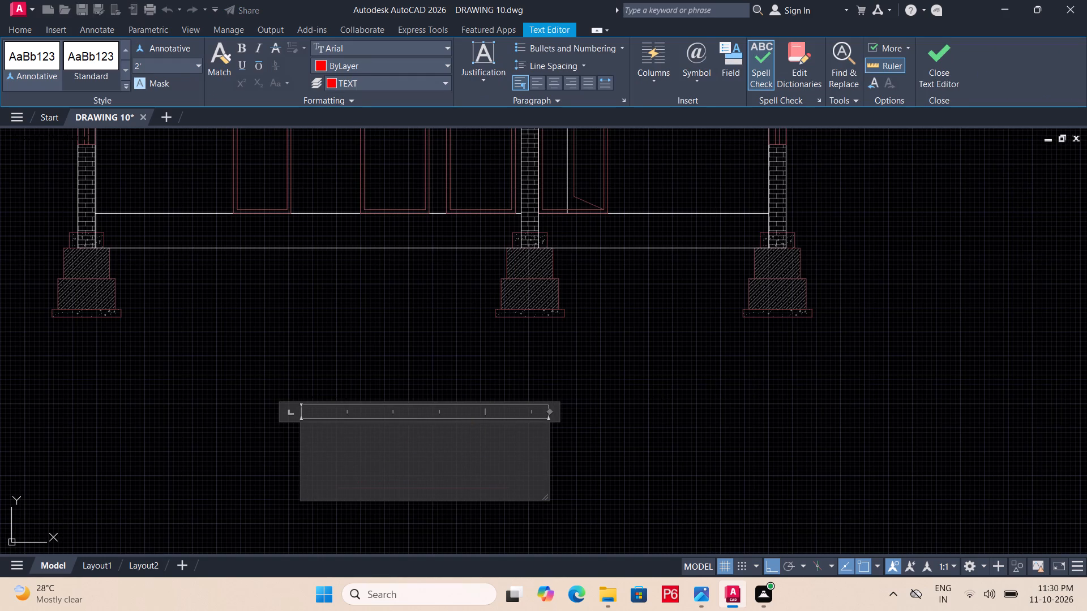
{"action": "key", "text": "x"}
{"action": "type", "text": "-Y"}
{"action": "key", "text": "space"}
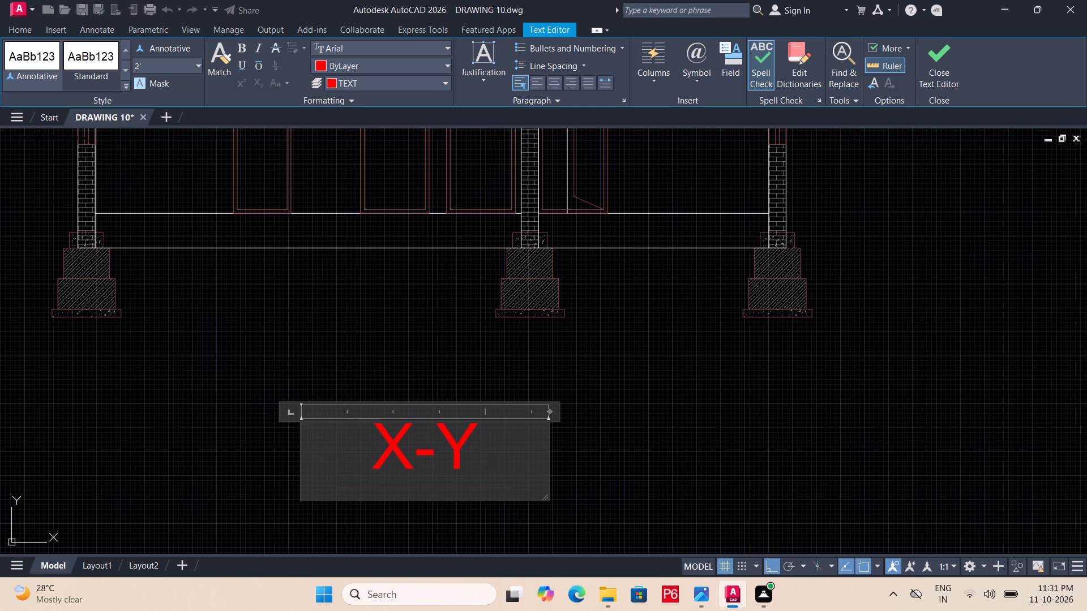
{"action": "type", "text": "SECTION"}
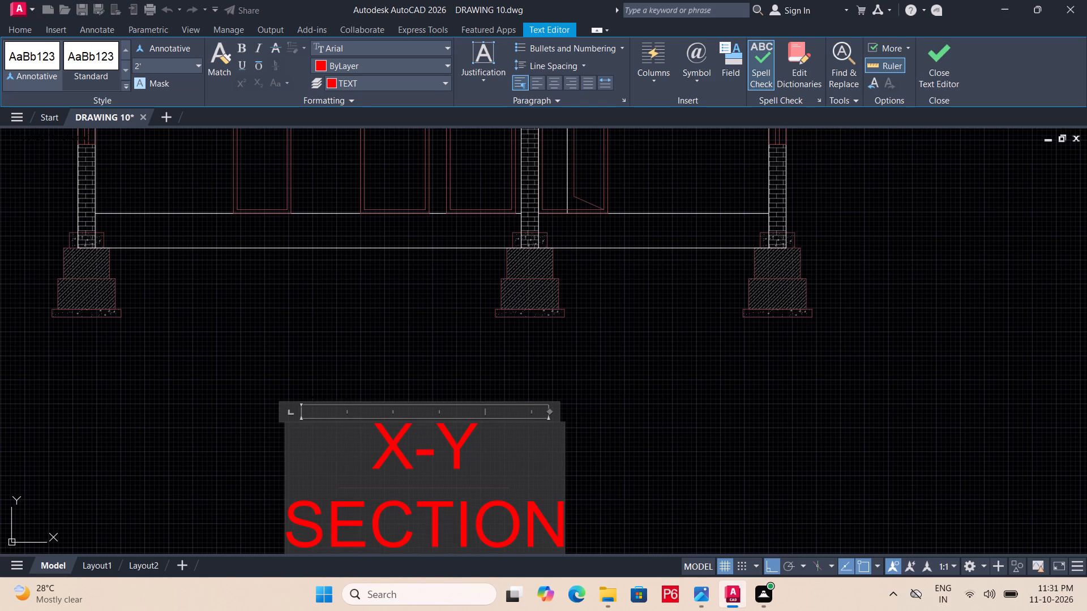
{"action": "double_click", "coordinate": [628, 436]}
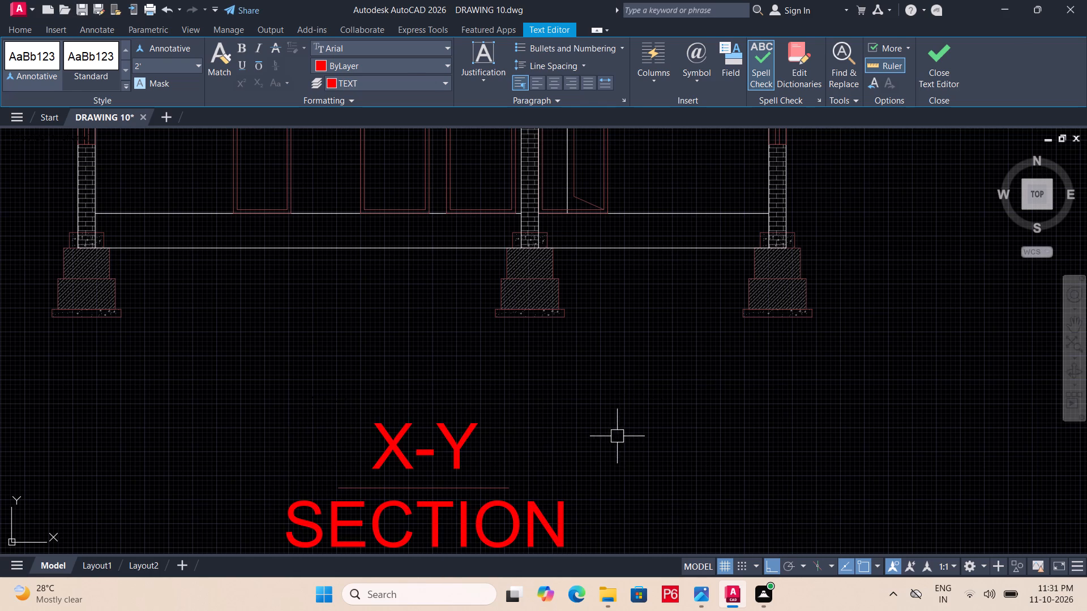
Widen the X-Y SECTION text frame so the title fits on a single line.
{"action": "left_click", "coordinate": [443, 454]}
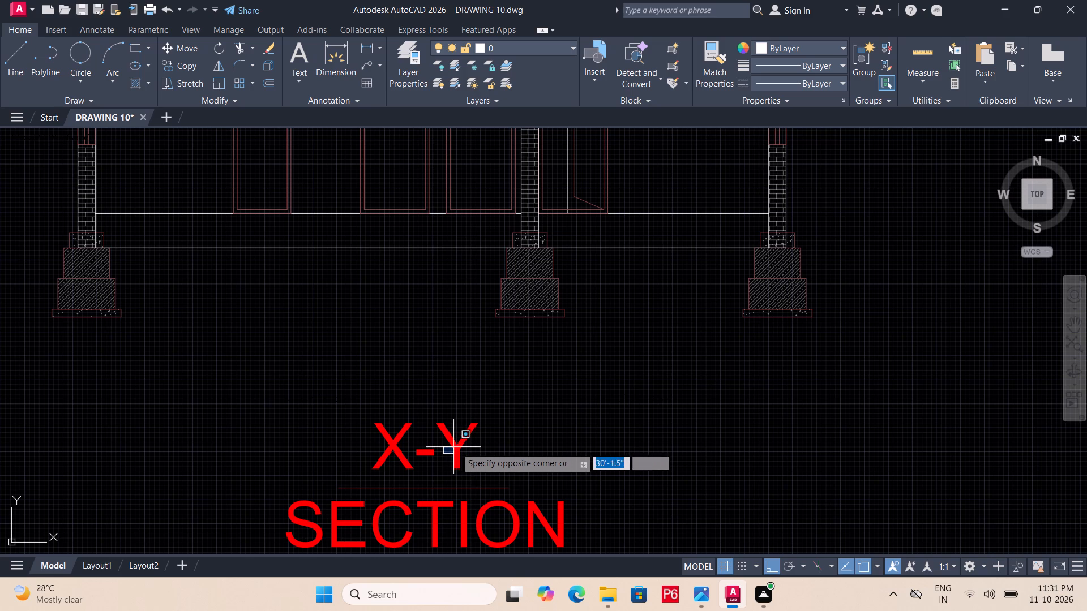
{"action": "left_click", "coordinate": [456, 447]}
{"action": "key", "text": "Escape"}
{"action": "left_click", "coordinate": [456, 452]}
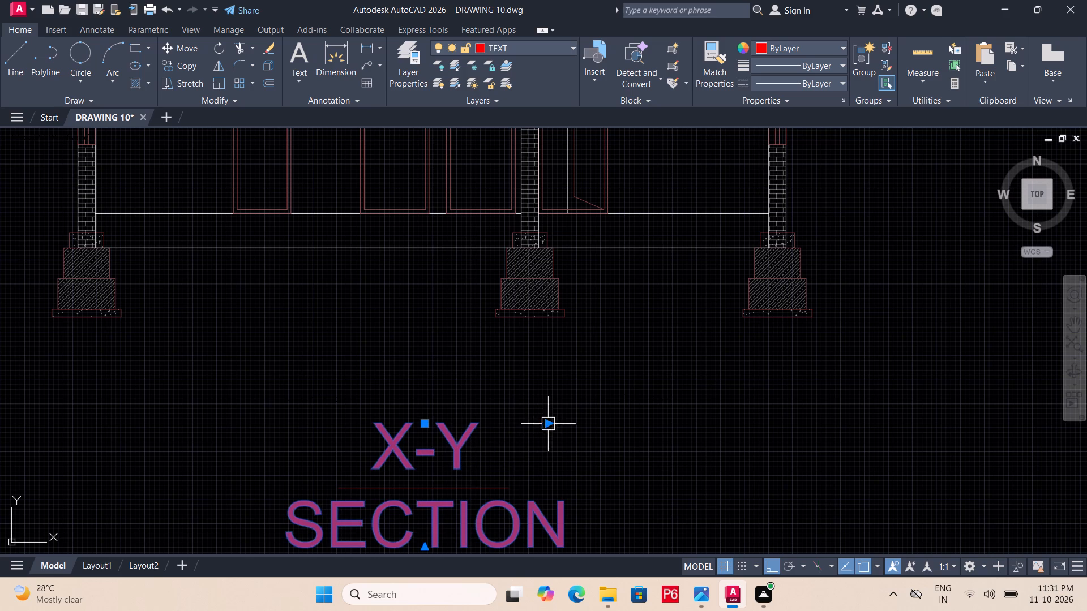
{"action": "left_click", "coordinate": [546, 426]}
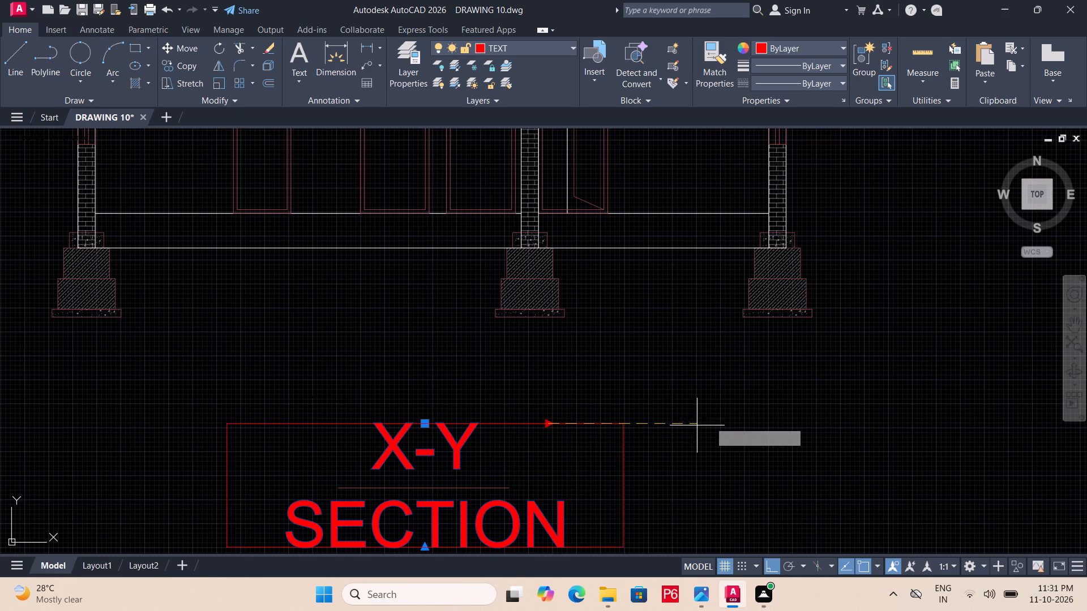
{"action": "left_click", "coordinate": [792, 418]}
{"action": "key", "text": "Escape"}
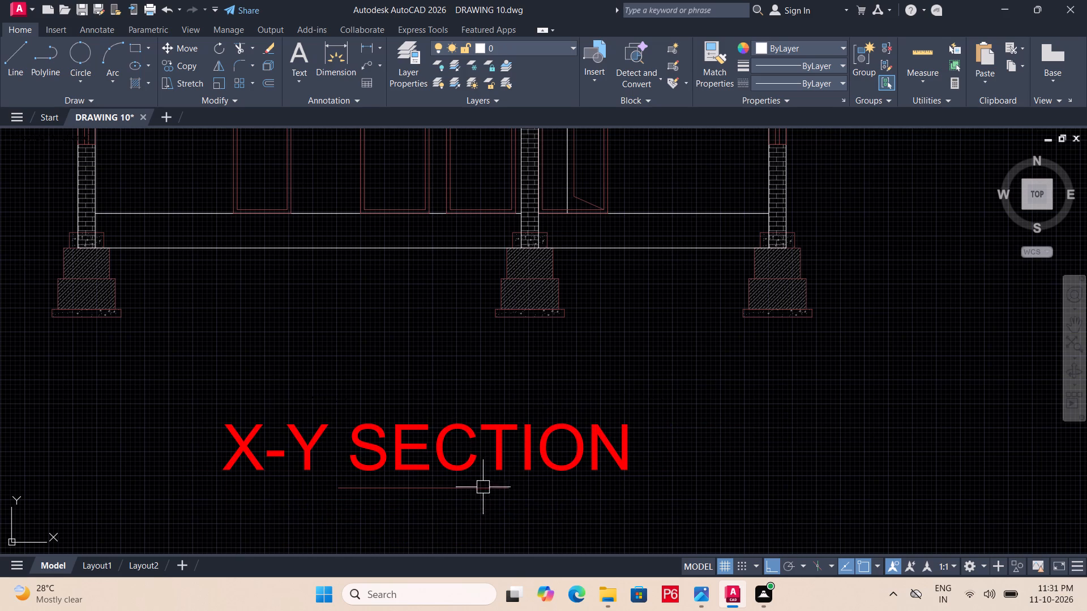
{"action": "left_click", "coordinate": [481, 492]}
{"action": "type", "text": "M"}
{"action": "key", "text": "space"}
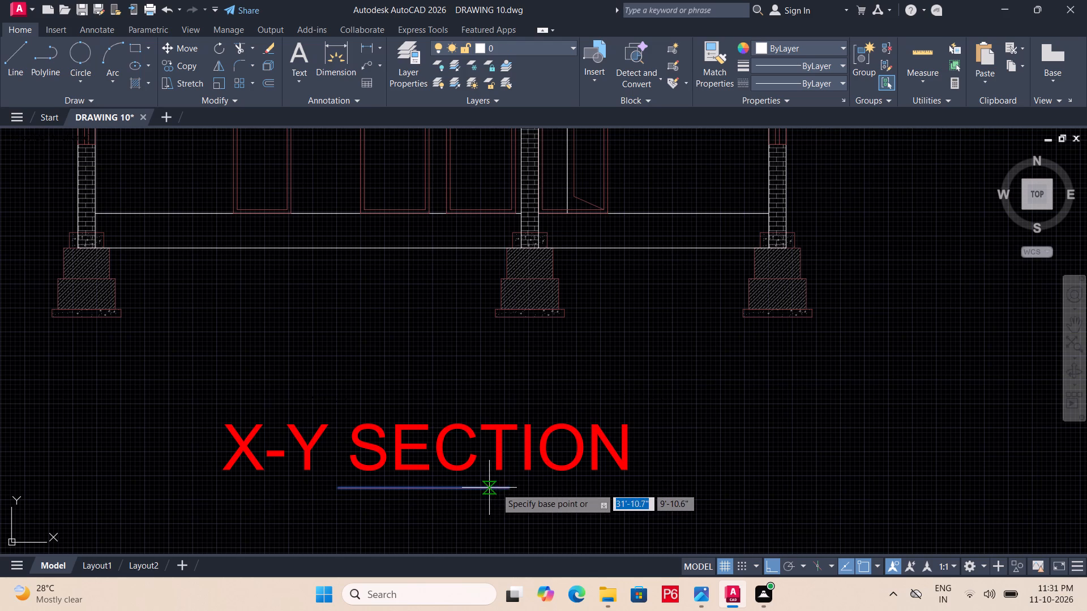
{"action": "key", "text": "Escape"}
Stretch both ends of the underline horizontally to span the whole X-Y SECTION title, and save the drawing.
{"action": "left_click", "coordinate": [504, 487]}
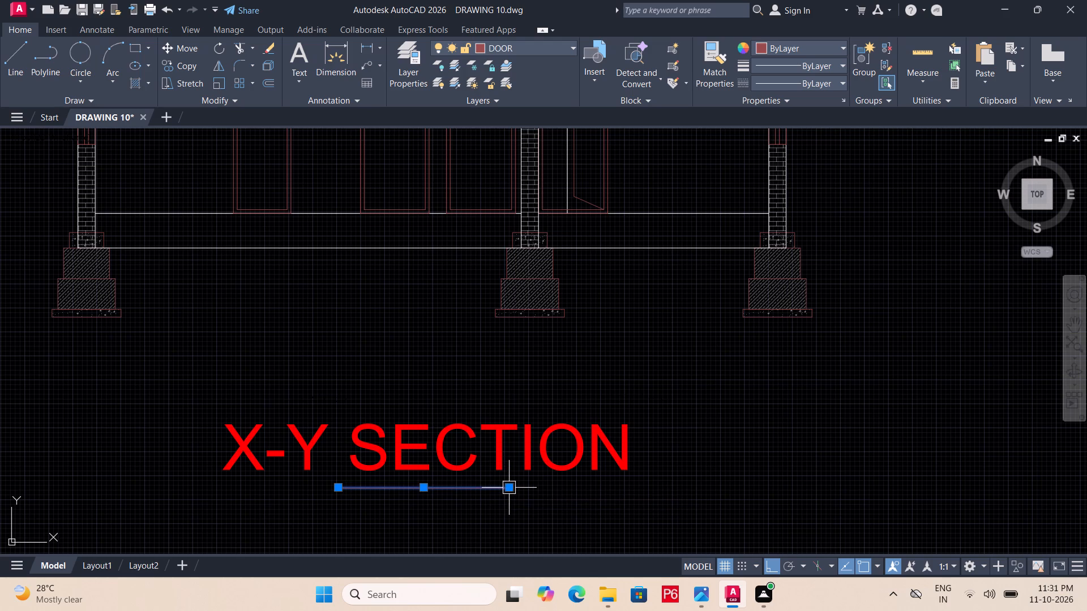
{"action": "left_click", "coordinate": [509, 488]}
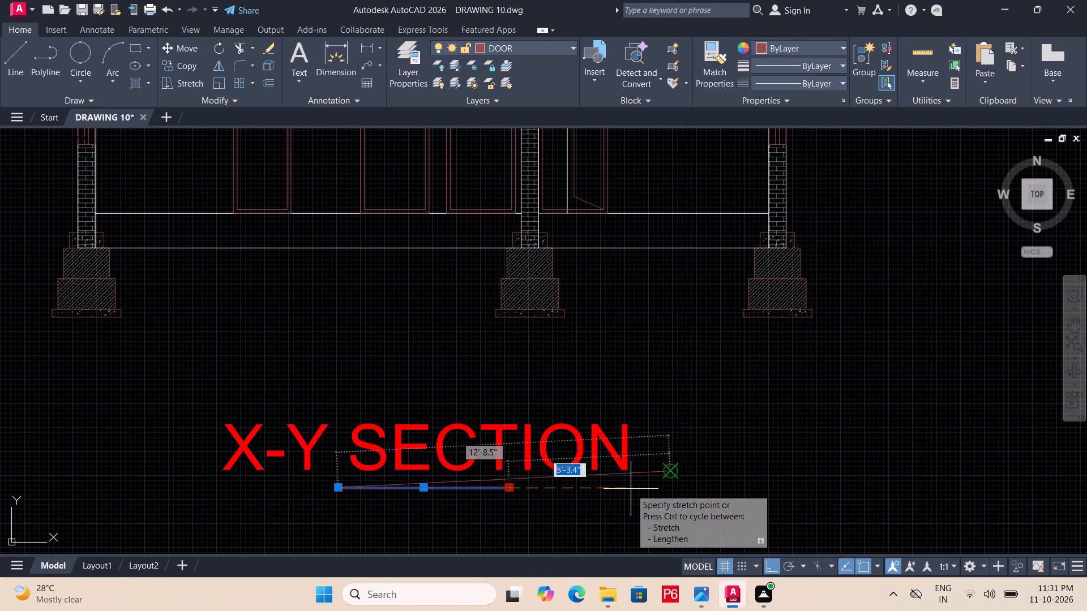
{"action": "scroll", "coordinate": [630, 484], "scroll_direction": "up", "scroll_amount": 2}
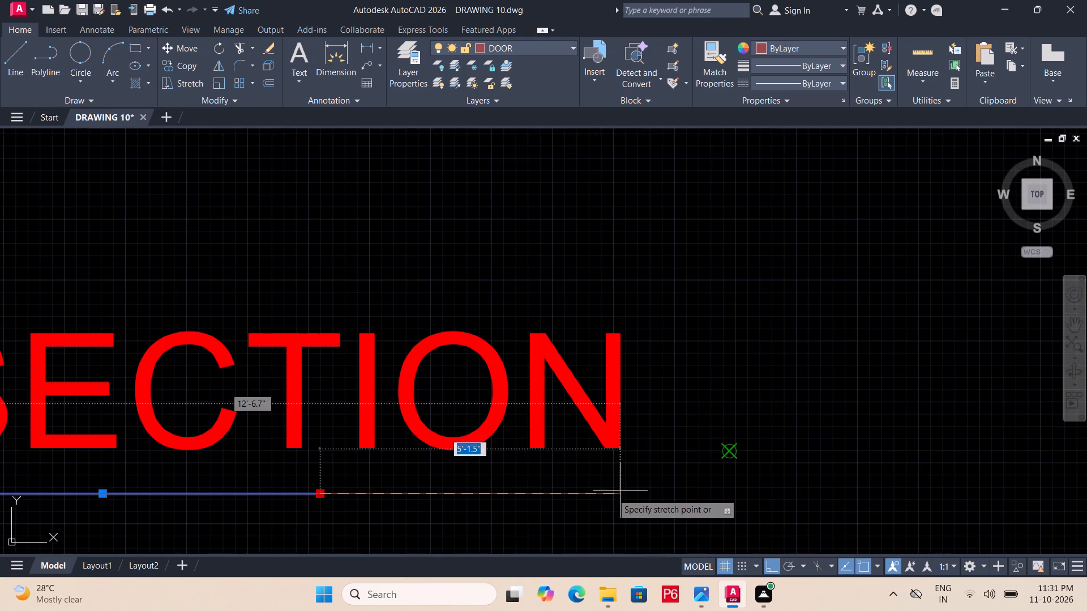
{"action": "left_click", "coordinate": [624, 494]}
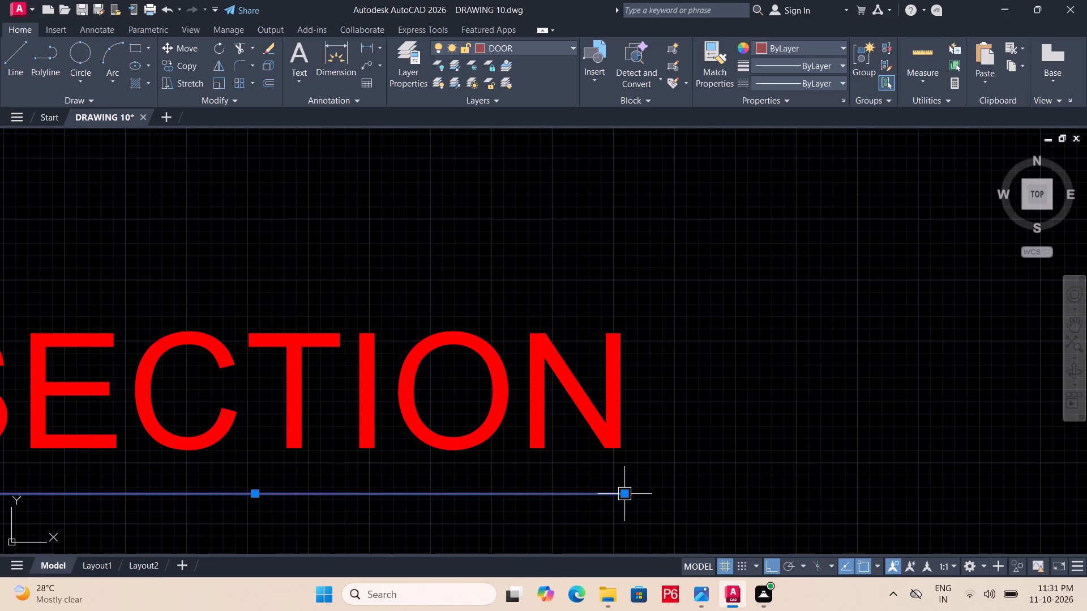
{"action": "scroll", "coordinate": [455, 505], "scroll_direction": "down", "scroll_amount": 3}
{"action": "middle_click_drag", "start_coordinate": [455, 505], "coordinate": [698, 412]}
{"action": "scroll", "coordinate": [688, 414], "scroll_direction": "up", "scroll_amount": 1}
{"action": "scroll", "coordinate": [455, 416], "scroll_direction": "up", "scroll_amount": 1}
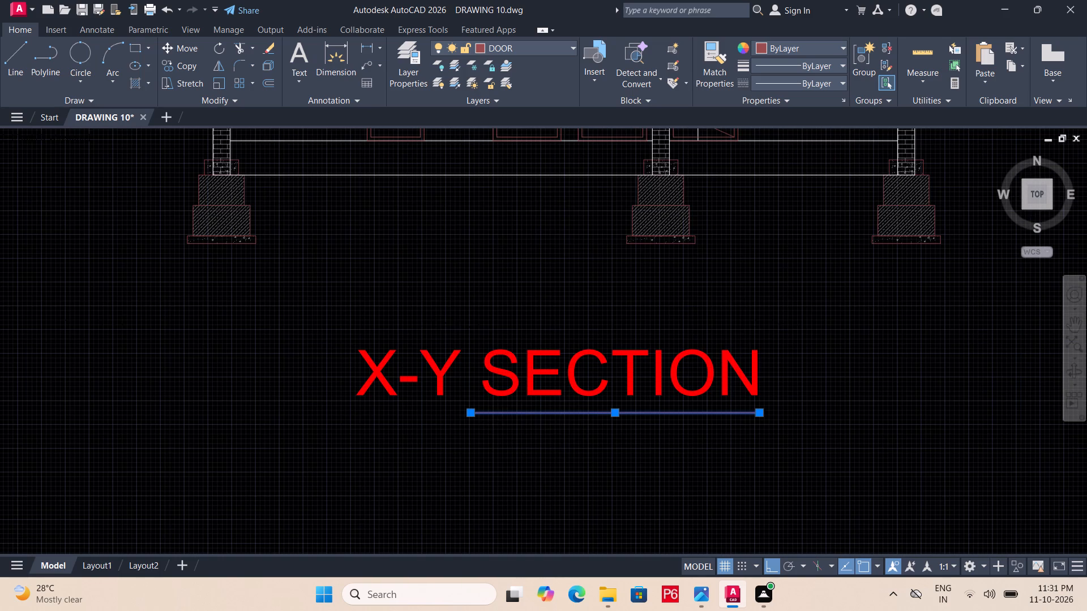
{"action": "left_click", "coordinate": [476, 412]}
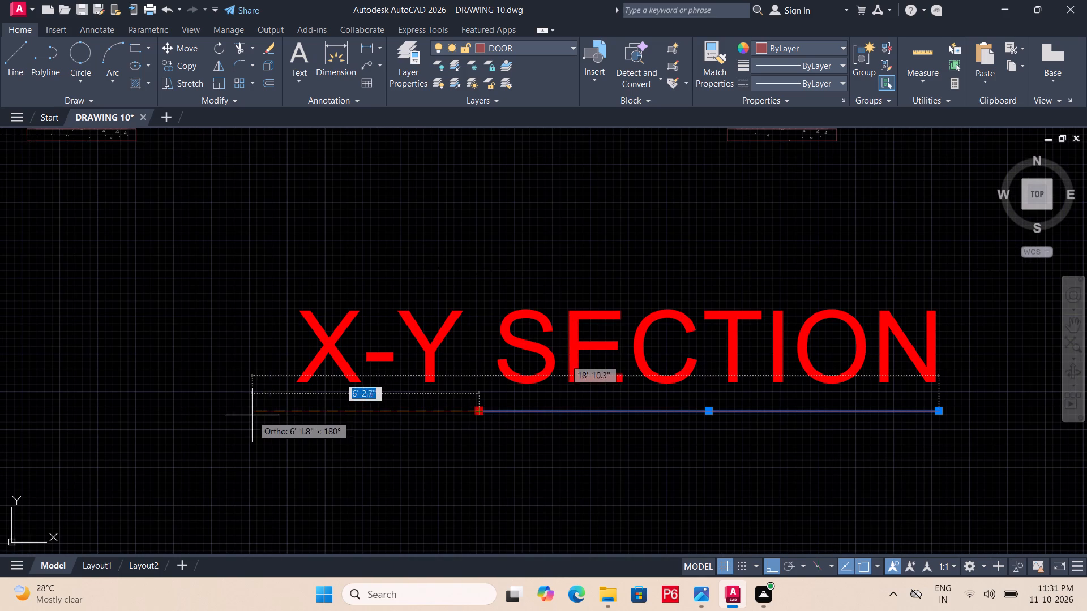
{"action": "left_click", "coordinate": [279, 414]}
{"action": "scroll", "coordinate": [333, 446], "scroll_direction": "down", "scroll_amount": 1}
{"action": "middle_click_drag", "start_coordinate": [333, 451], "coordinate": [335, 458]}
{"action": "key", "text": "Escape"}
{"action": "key", "text": "ctrl+s"}
{"action": "key", "text": "ctrl+s"}
{"action": "key", "text": "ctrl+s"}
{"action": "key", "text": "ctrl+s"}
Copy the PLAN title and its underline horizontally about 46', placing the copy below the furnished plan.
{"action": "middle_click_drag", "start_coordinate": [512, 434], "coordinate": [438, 479]}
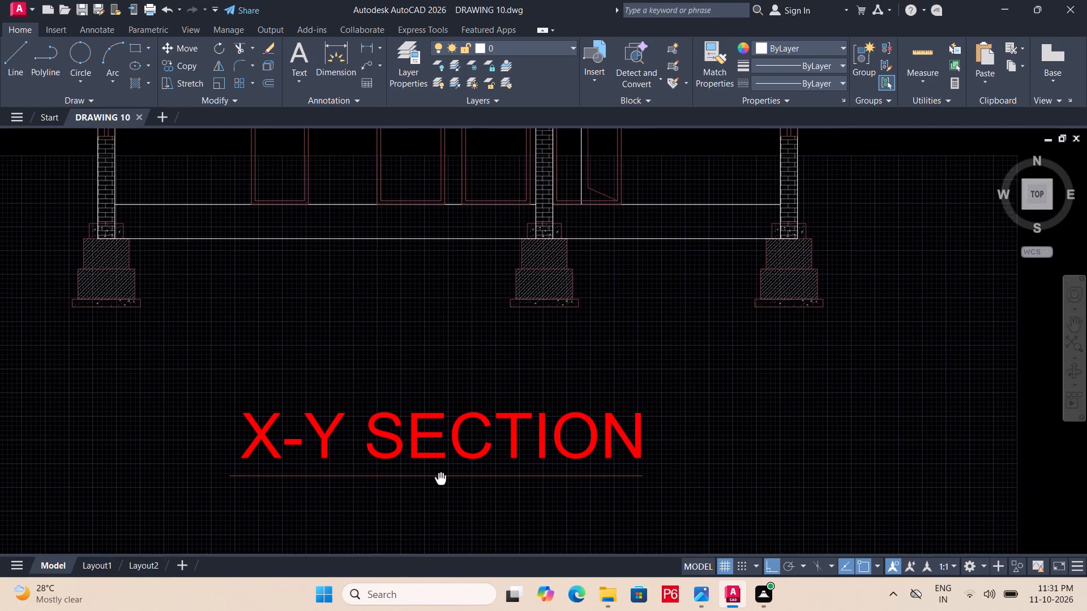
{"action": "middle_click_drag", "start_coordinate": [438, 479], "coordinate": [437, 479]}
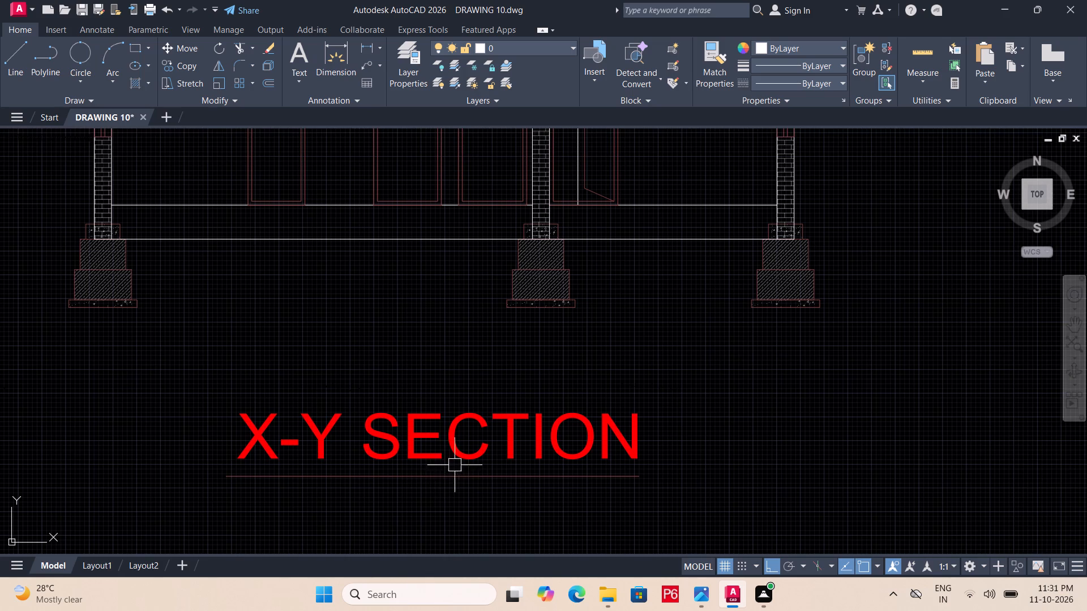
{"action": "middle_click_drag", "start_coordinate": [515, 453], "coordinate": [475, 517]}
{"action": "scroll", "coordinate": [515, 453], "scroll_direction": "down", "scroll_amount": 2}
{"action": "middle_click_drag", "start_coordinate": [512, 457], "coordinate": [379, 489]}
{"action": "middle_click_drag", "start_coordinate": [470, 324], "coordinate": [462, 387]}
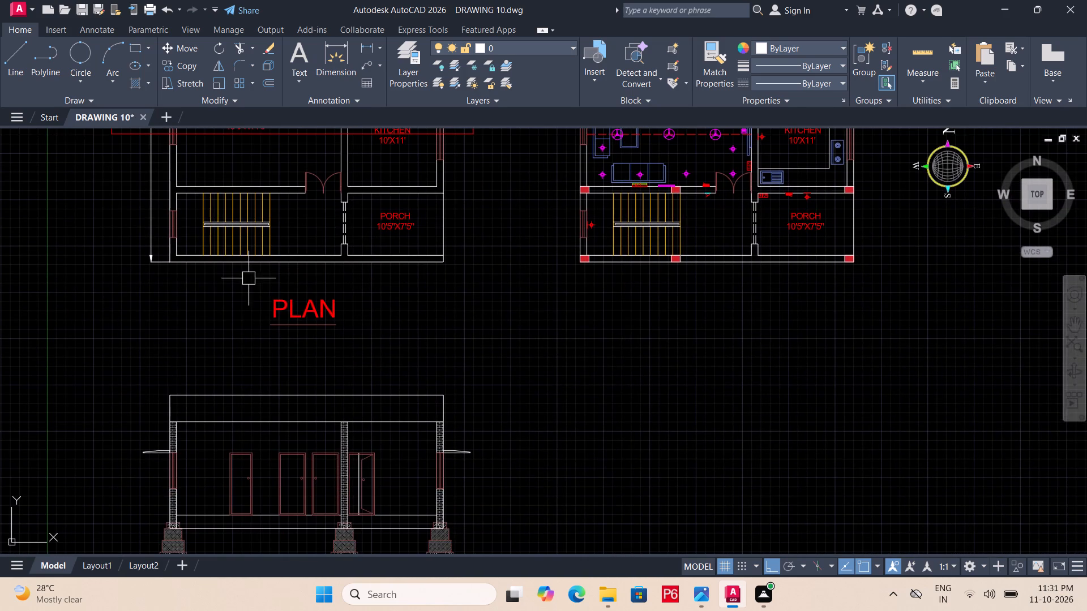
{"action": "left_click_drag", "start_coordinate": [247, 278], "coordinate": [251, 285]}
{"action": "double_click", "coordinate": [350, 342]}
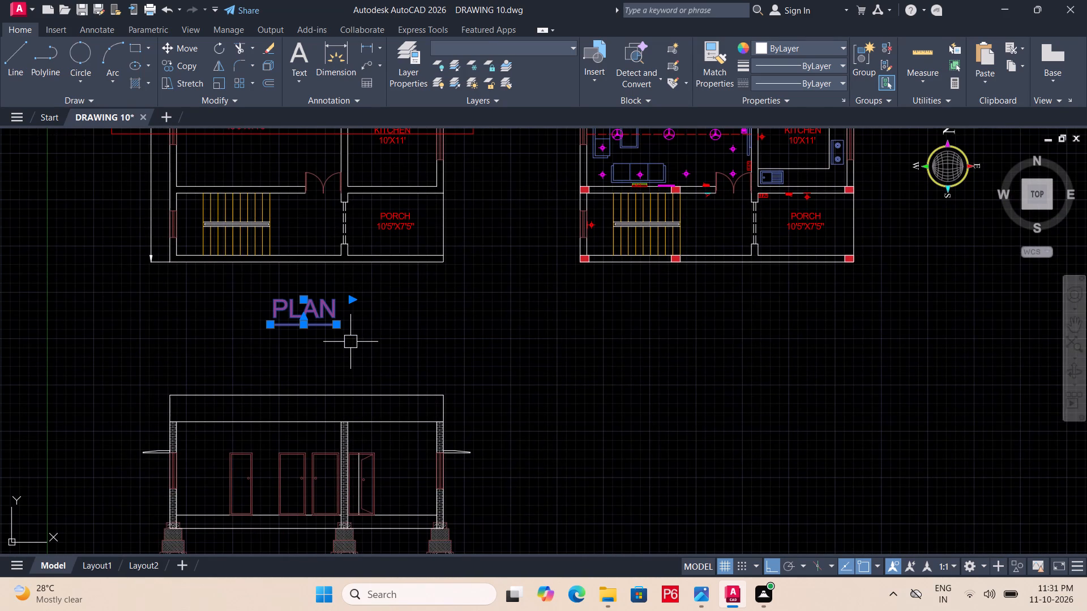
{"action": "type", "text": "CO"}
{"action": "key", "text": "space"}
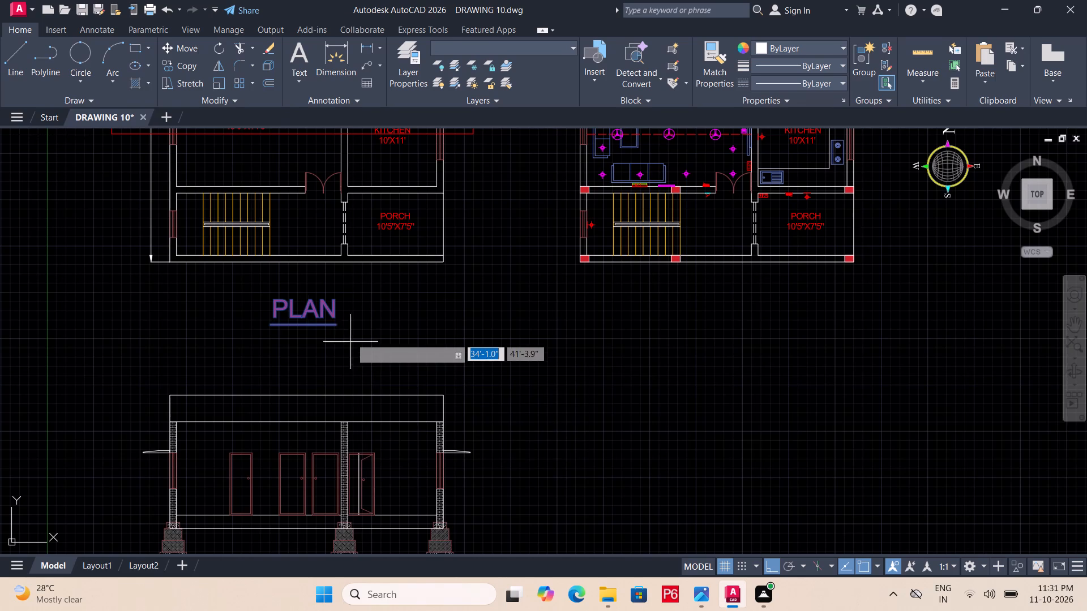
{"action": "left_click_drag", "start_coordinate": [339, 322], "coordinate": [345, 322]}
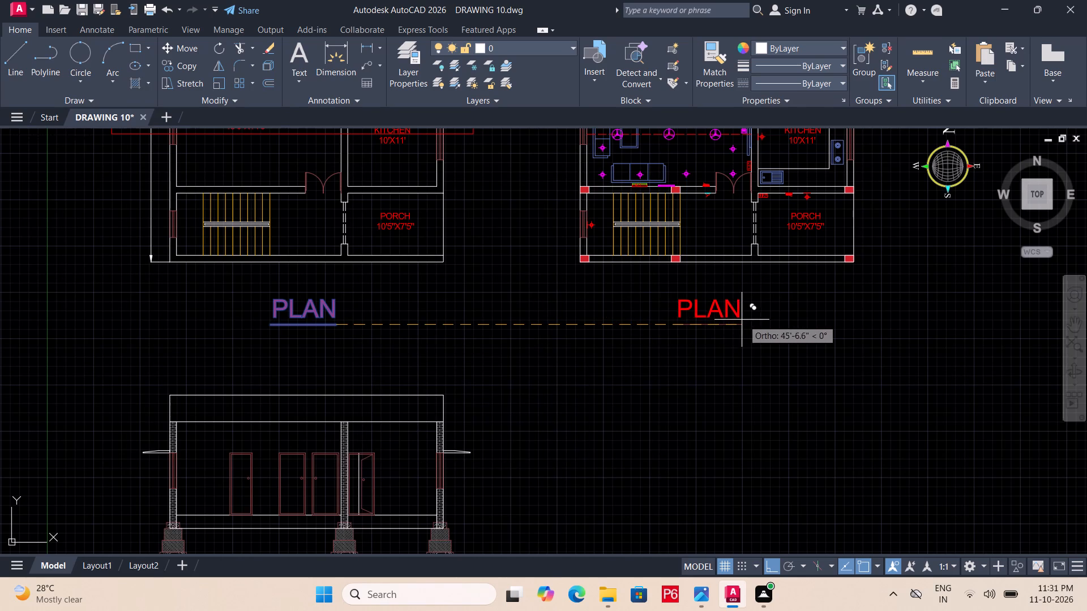
{"action": "left_click", "coordinate": [745, 320]}
{"action": "key", "text": "Escape"}
Open the copied title below the furnished plan for editing and clear its text.
{"action": "double_click", "coordinate": [724, 308]}
{"action": "scroll", "coordinate": [741, 314], "scroll_direction": "up", "scroll_amount": 2}
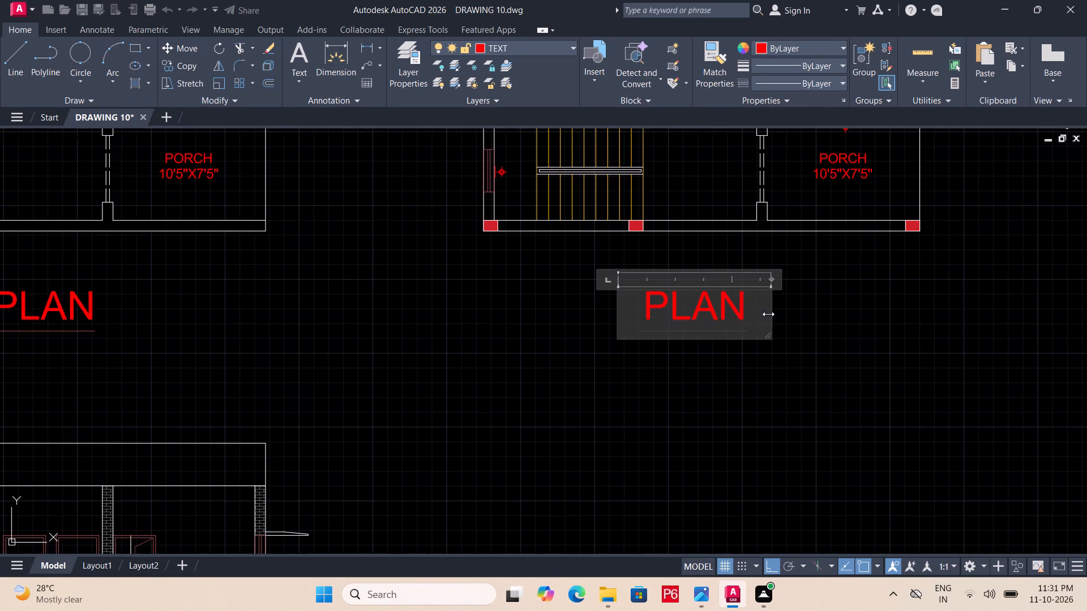
{"action": "double_click", "coordinate": [756, 309]}
{"action": "key", "text": "BackSpace"}
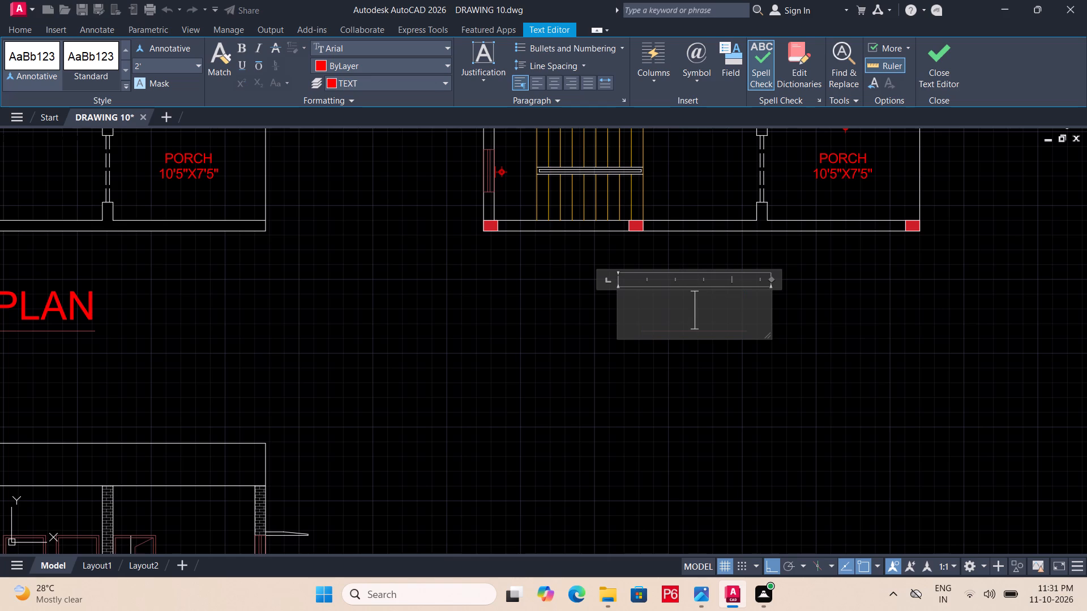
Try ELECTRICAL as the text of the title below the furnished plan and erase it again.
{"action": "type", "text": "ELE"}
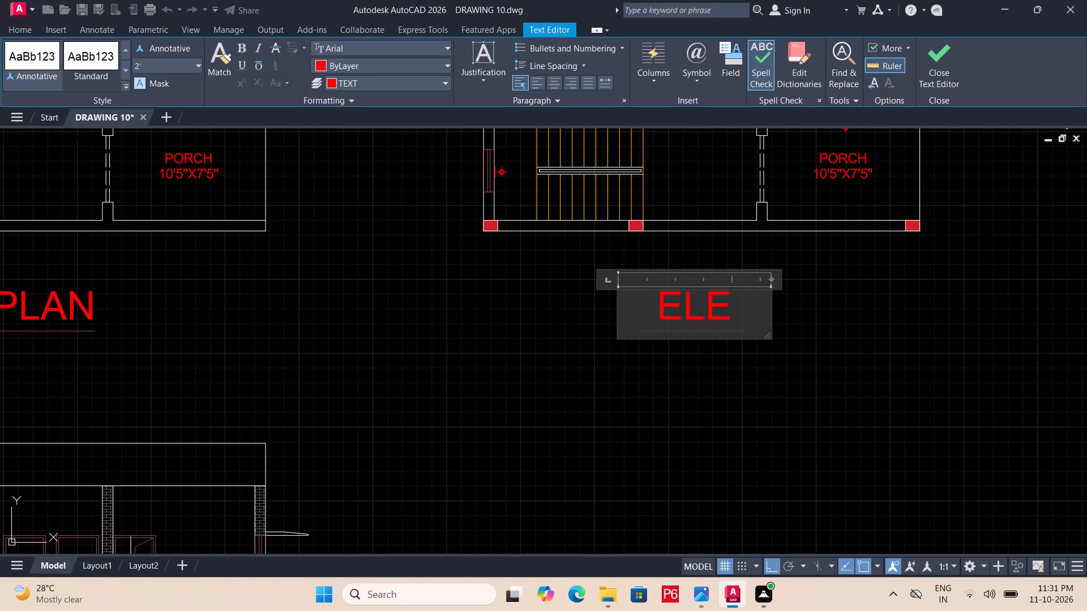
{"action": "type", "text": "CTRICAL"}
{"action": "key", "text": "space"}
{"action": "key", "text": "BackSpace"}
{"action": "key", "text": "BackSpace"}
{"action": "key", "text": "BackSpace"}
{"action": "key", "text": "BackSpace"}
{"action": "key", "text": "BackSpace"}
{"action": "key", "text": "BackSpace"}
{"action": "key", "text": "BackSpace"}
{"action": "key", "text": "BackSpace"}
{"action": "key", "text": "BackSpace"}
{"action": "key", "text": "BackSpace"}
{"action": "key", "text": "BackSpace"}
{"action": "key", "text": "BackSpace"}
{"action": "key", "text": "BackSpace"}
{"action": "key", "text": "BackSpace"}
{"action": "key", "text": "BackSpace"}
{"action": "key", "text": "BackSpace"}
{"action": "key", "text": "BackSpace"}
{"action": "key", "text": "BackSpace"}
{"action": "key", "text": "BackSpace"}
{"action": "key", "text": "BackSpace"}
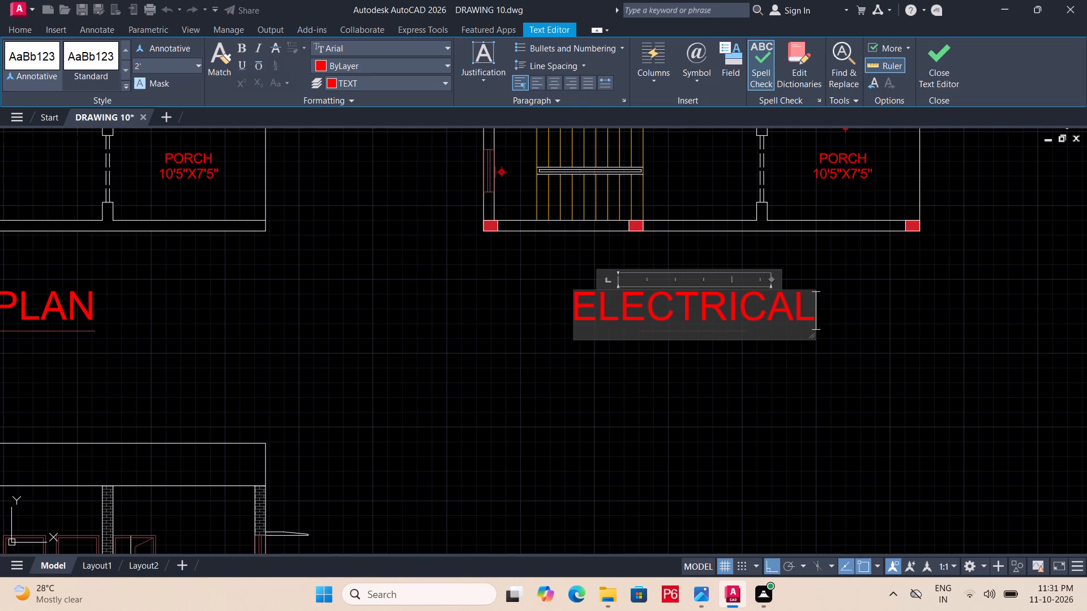
Enter FURNITURE & ELECTRICAL LAYOUT as the text of the title below the furnished plan and finish editing.
{"action": "type", "text": "FURNITURE"}
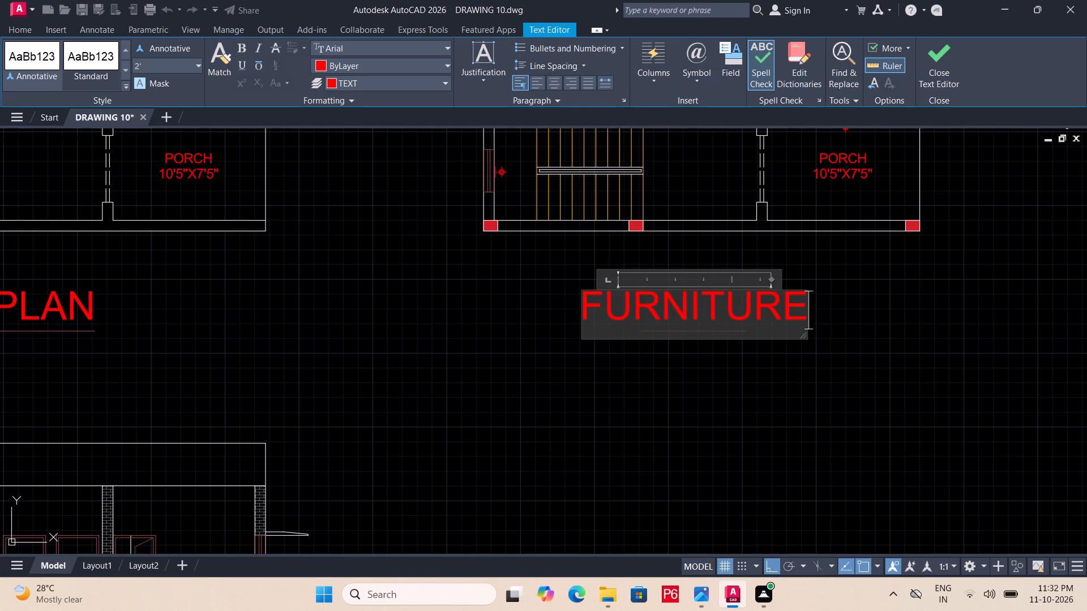
{"action": "key", "text": "space"}
{"action": "key", "text": "ctrl+7"}
{"action": "key", "text": "shift+ampersand"}
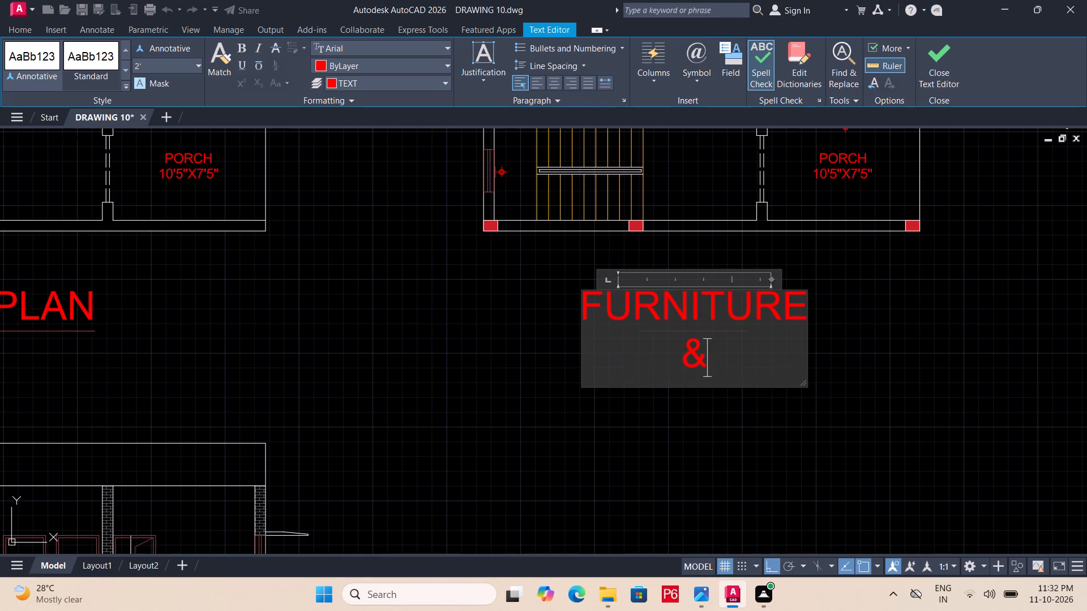
{"action": "key", "text": "space"}
{"action": "type", "text": "ELE"}
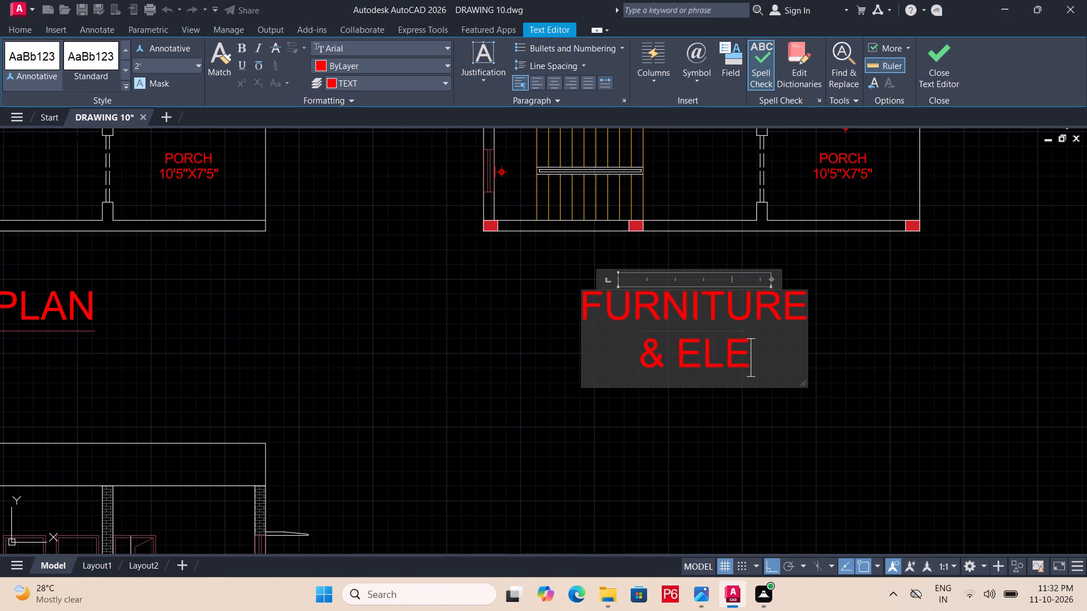
{"action": "type", "text": "CTRICAL"}
{"action": "key", "text": "space"}
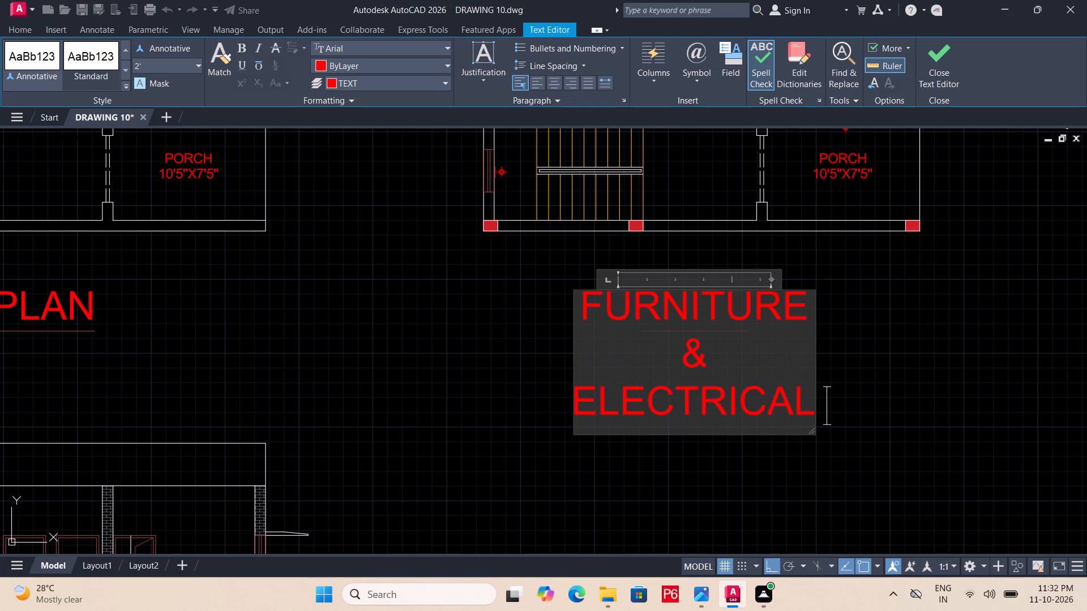
{"action": "type", "text": "LA"}
{"action": "type", "text": "YOUT"}
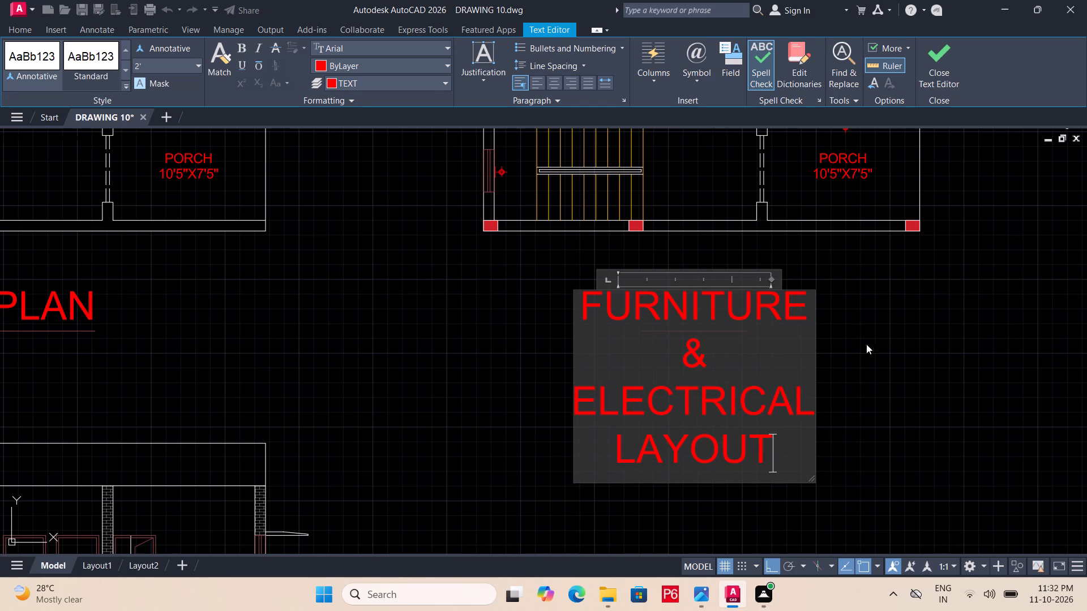
{"action": "left_click", "coordinate": [889, 355]}
Widen the title's text frame so FURNITURE & ELECTRICAL fits on one line above LAYOUT, and save the drawing.
{"action": "left_click", "coordinate": [751, 314]}
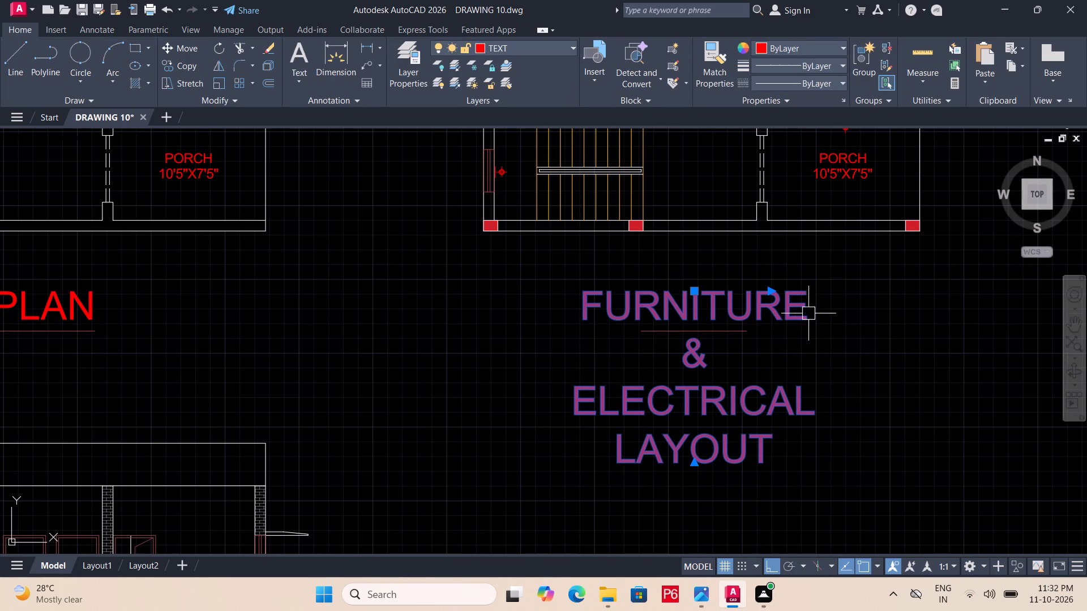
{"action": "left_click", "coordinate": [763, 292]}
{"action": "double_click", "coordinate": [774, 292]}
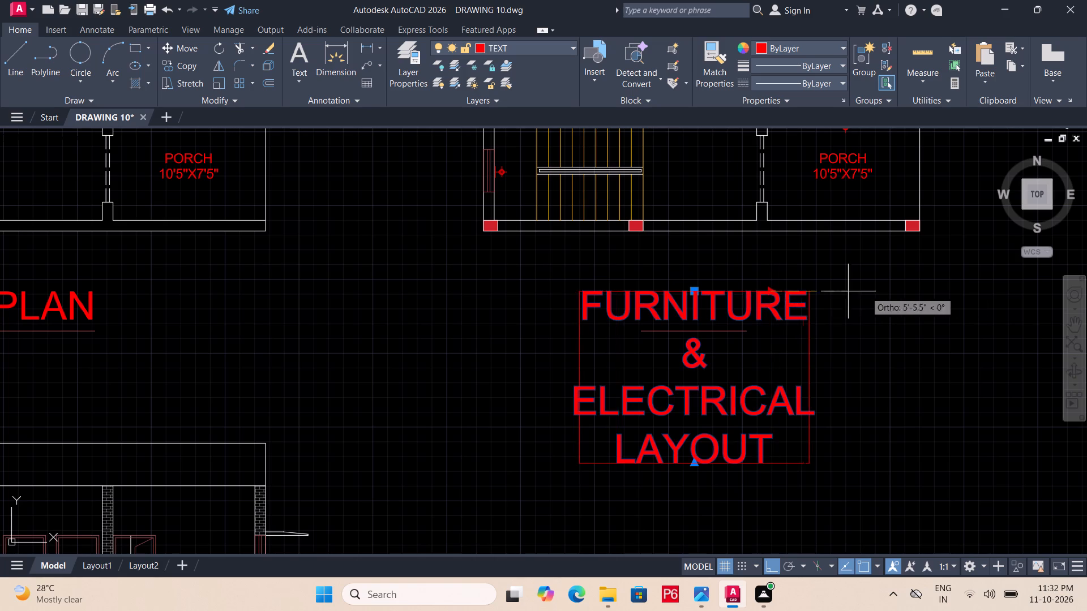
{"action": "middle_click_drag", "start_coordinate": [951, 305], "coordinate": [696, 332]}
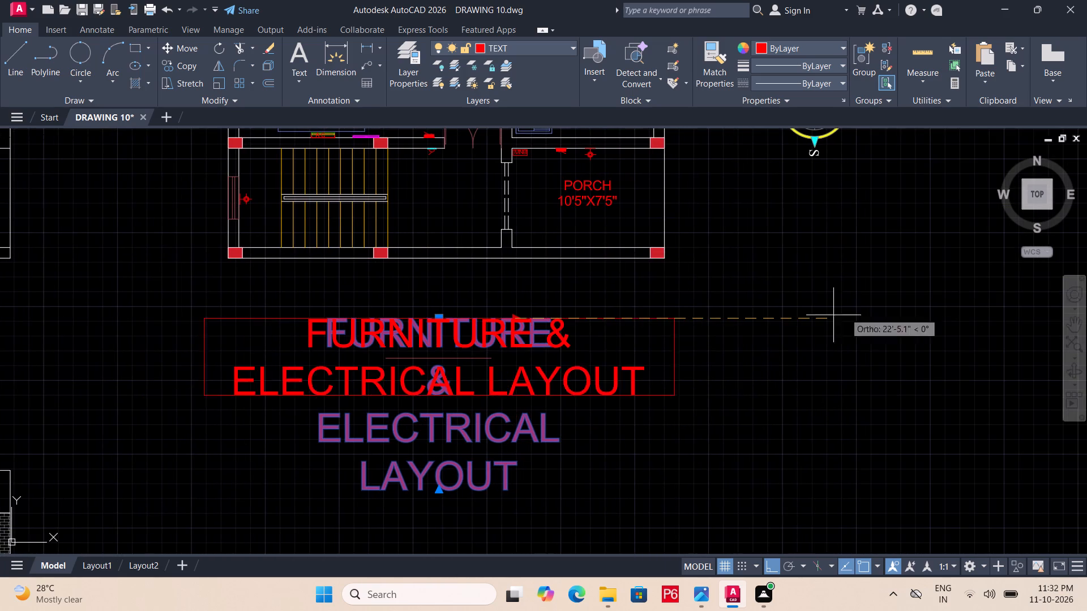
{"action": "middle_click_drag", "start_coordinate": [868, 322], "coordinate": [758, 333]}
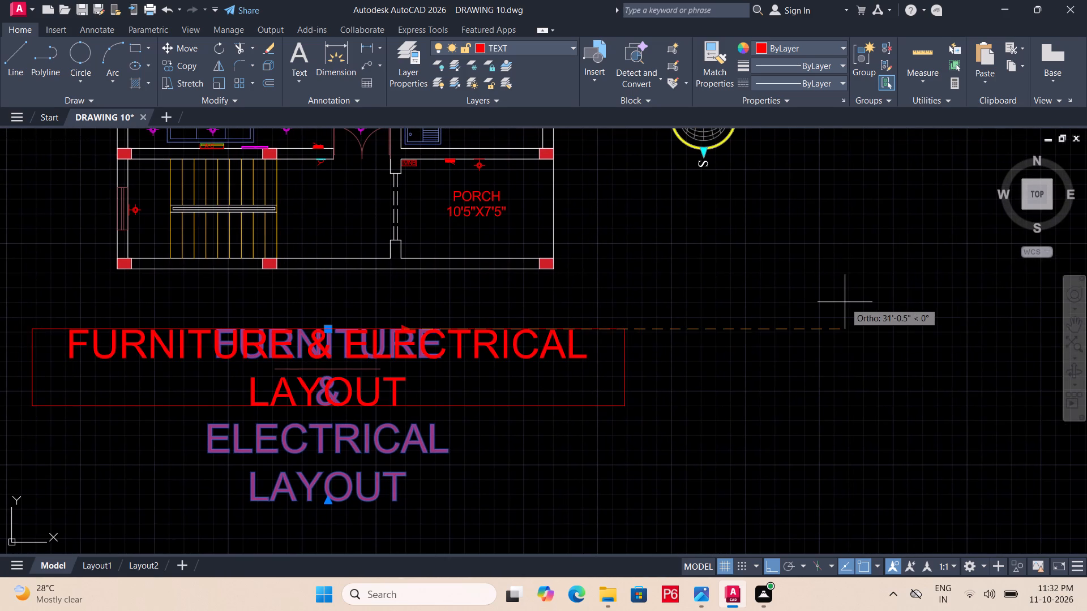
{"action": "double_click", "coordinate": [845, 302]}
{"action": "middle_click_drag", "start_coordinate": [654, 338], "coordinate": [823, 330]}
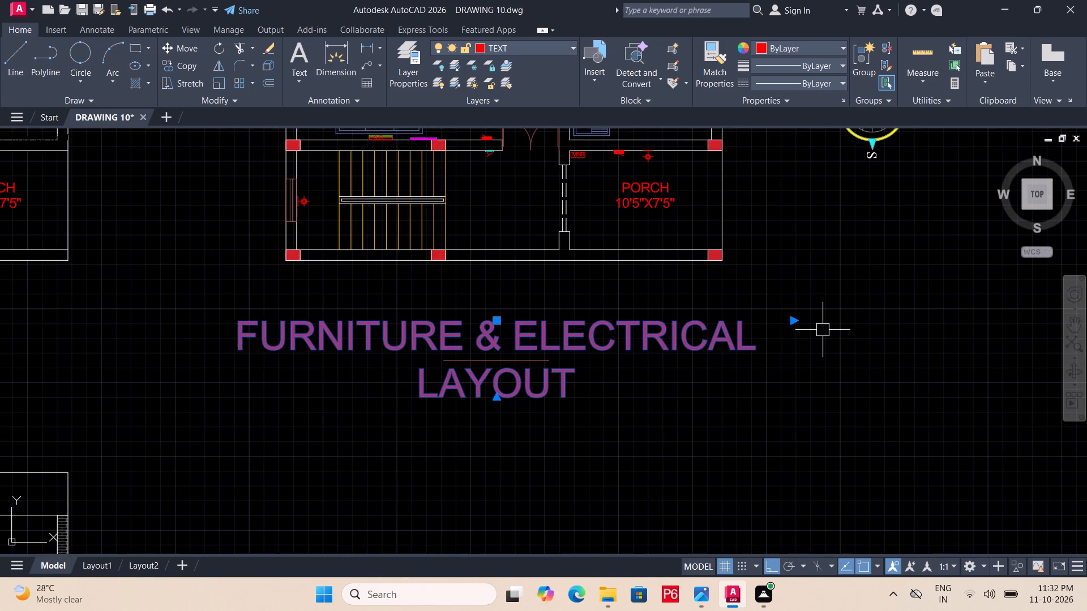
{"action": "key", "text": "ctrl+s"}
{"action": "key", "text": "ctrl+s"}
{"action": "key", "text": "ctrl+s"}
Stretch both ends of the copied underline horizontally to span FURNITURE & ELECTRICAL, about 38' long, and save the drawing.
{"action": "scroll", "coordinate": [546, 360], "scroll_direction": "up", "scroll_amount": 1}
{"action": "left_click", "coordinate": [546, 360]}
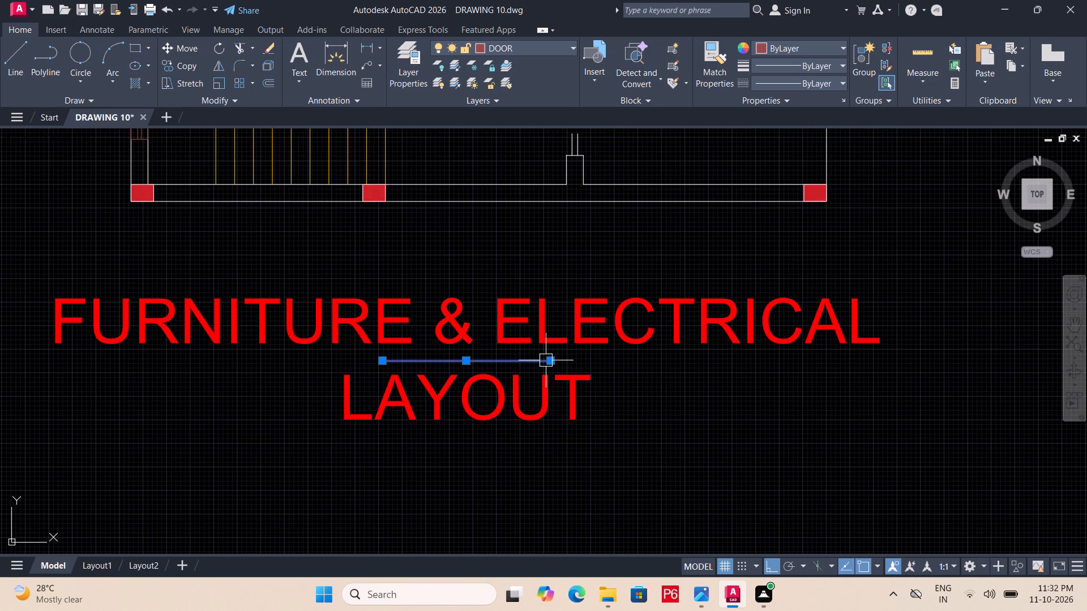
{"action": "left_click", "coordinate": [548, 361]}
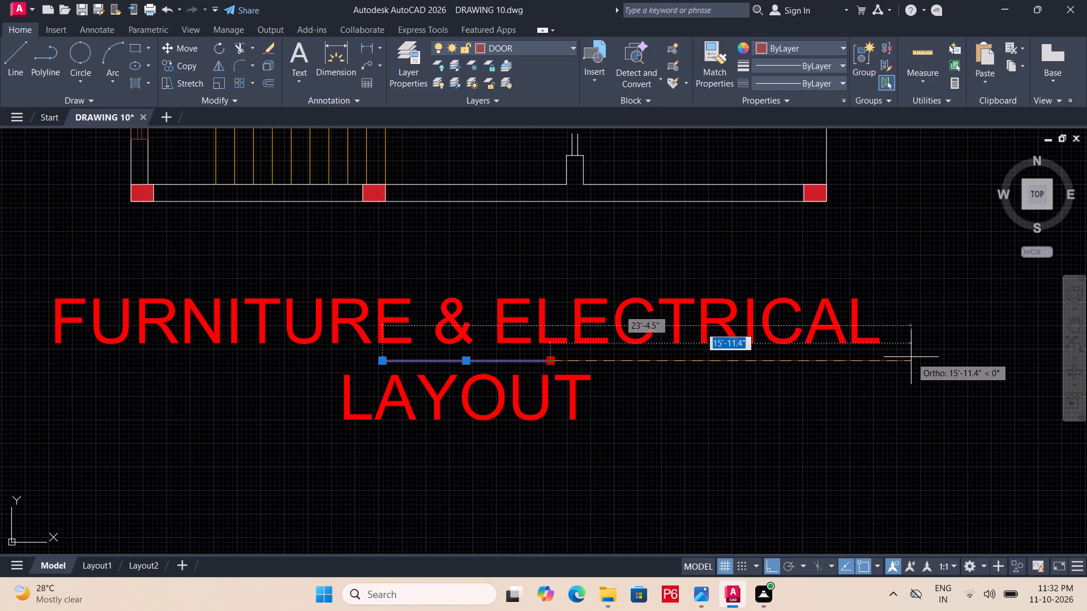
{"action": "left_click", "coordinate": [894, 351]}
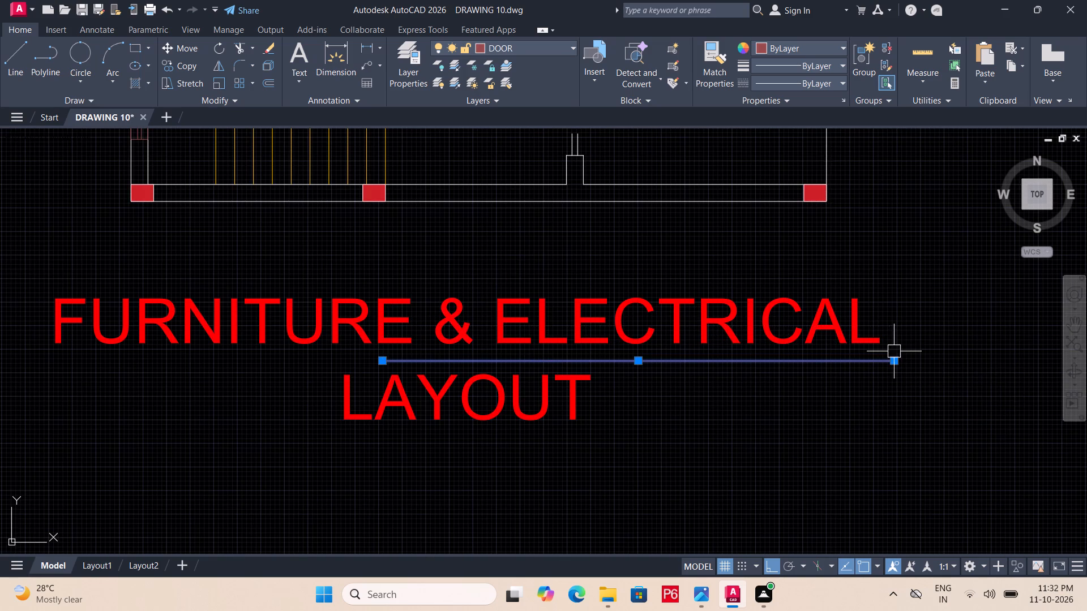
{"action": "left_click", "coordinate": [370, 361]}
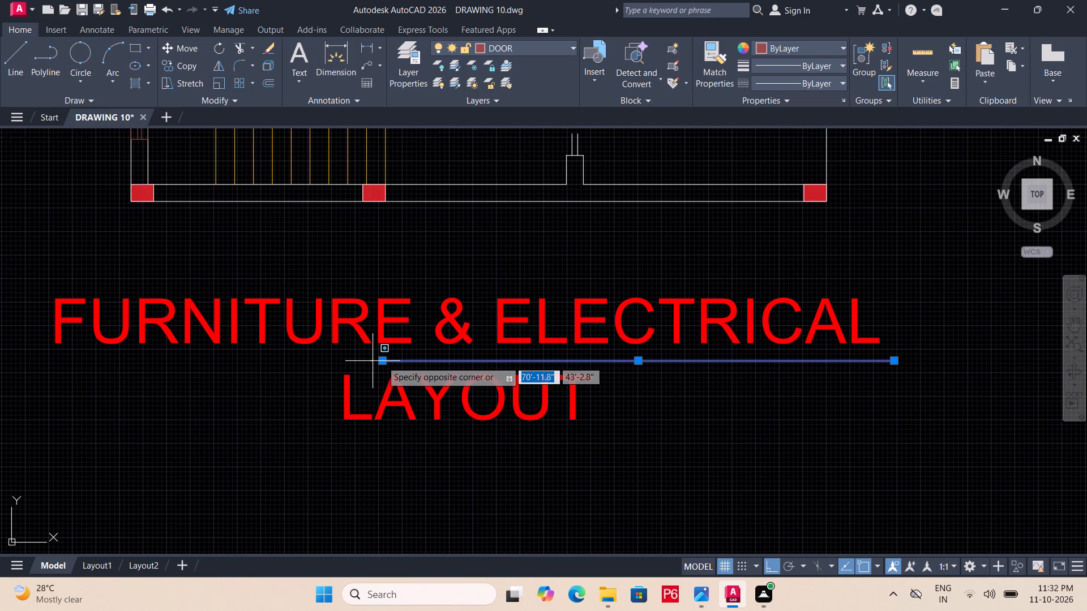
{"action": "key", "text": "Escape"}
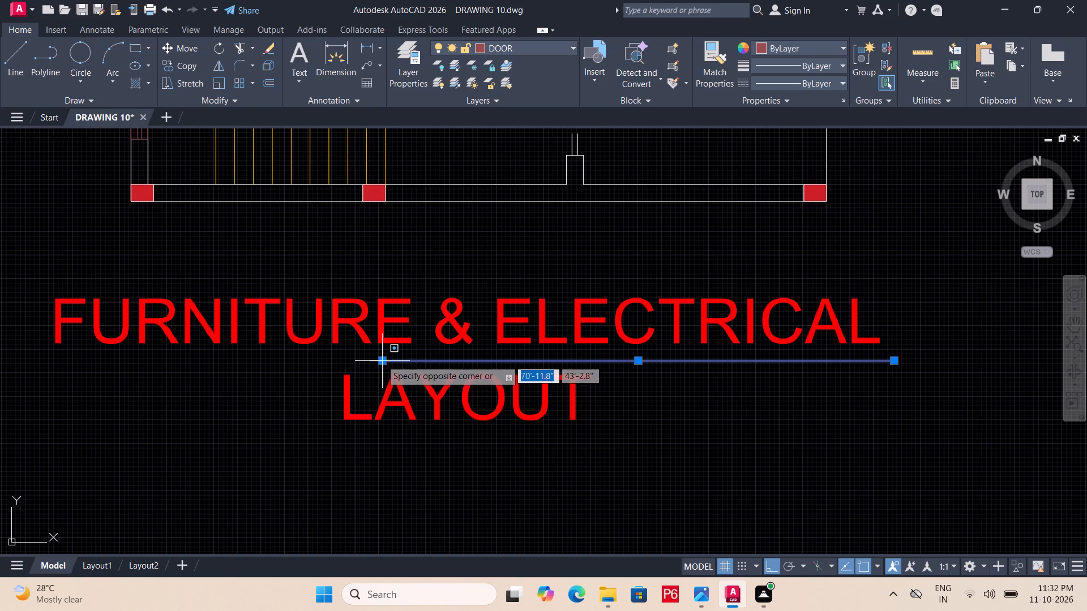
{"action": "key", "text": "Escape"}
{"action": "key", "text": "Escape"}
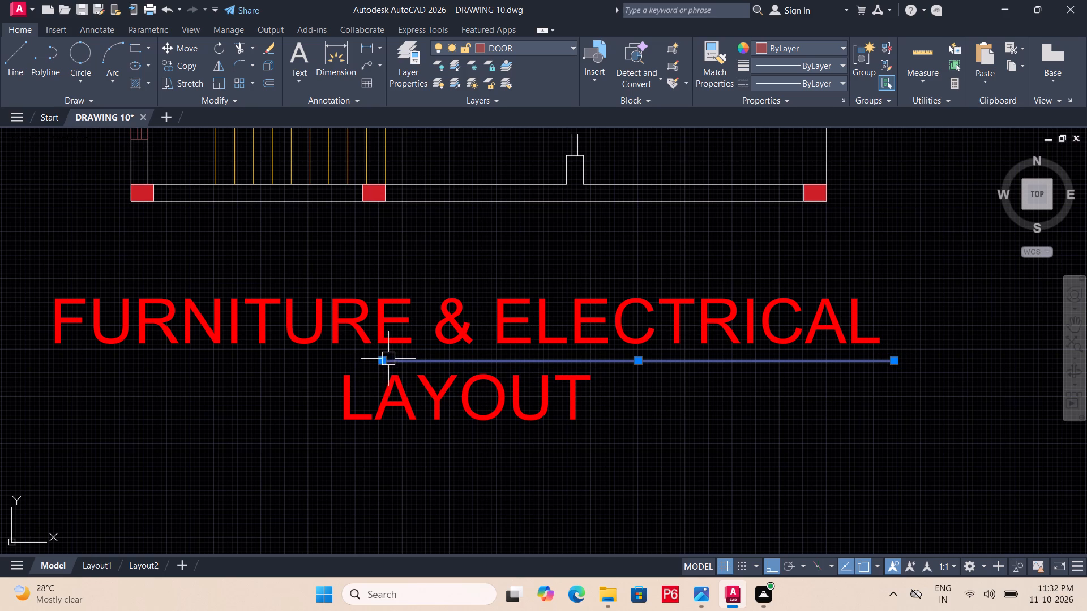
{"action": "left_click", "coordinate": [383, 362]}
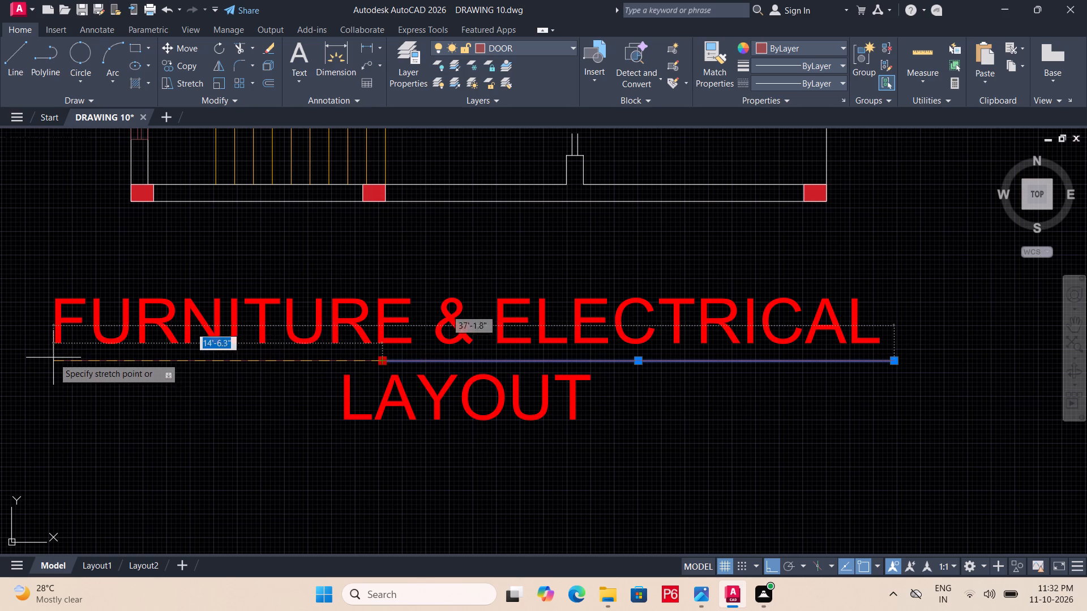
{"action": "middle_click_drag", "start_coordinate": [83, 363], "coordinate": [397, 376]}
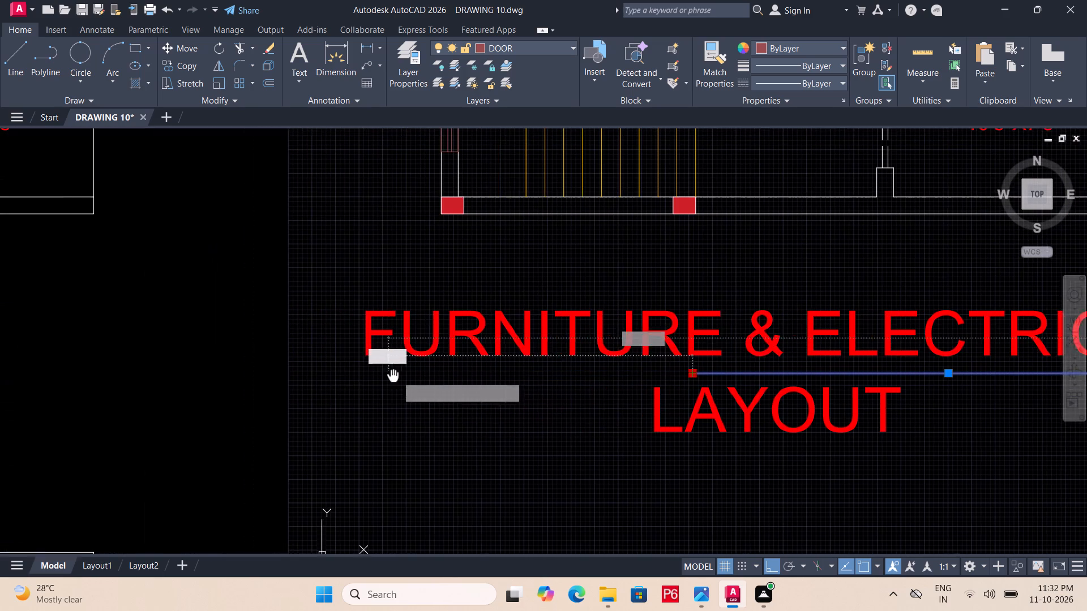
{"action": "left_click", "coordinate": [356, 367]}
{"action": "middle_click_drag", "start_coordinate": [376, 397], "coordinate": [314, 388]}
{"action": "key", "text": "Escape"}
{"action": "scroll", "coordinate": [314, 388], "scroll_direction": "down", "scroll_amount": 1}
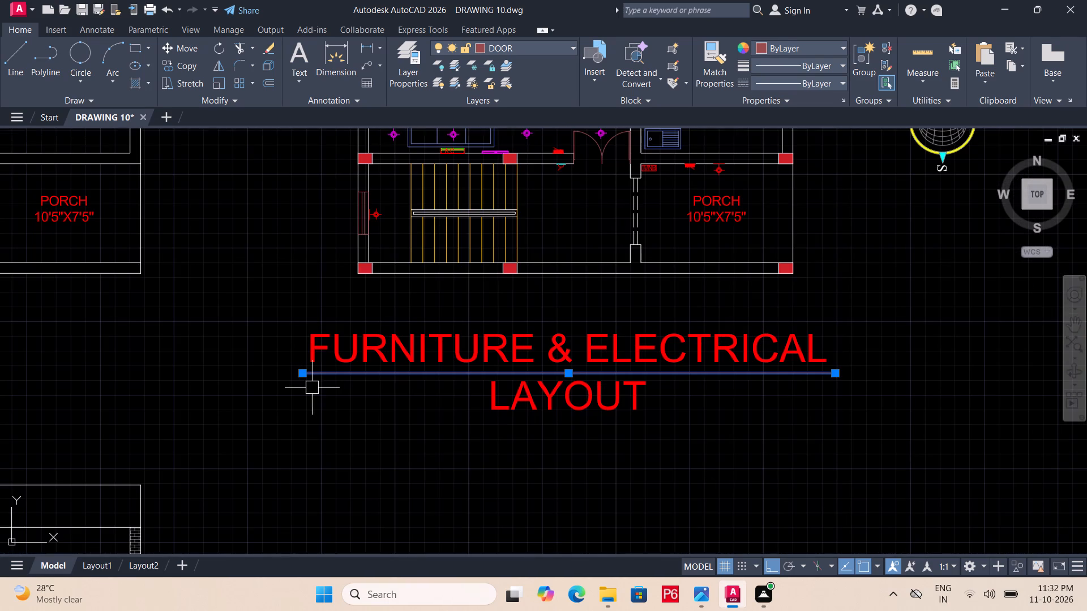
{"action": "key", "text": "ctrl+s"}
{"action": "key", "text": "ctrl+s"}
{"action": "key", "text": "ctrl+s"}
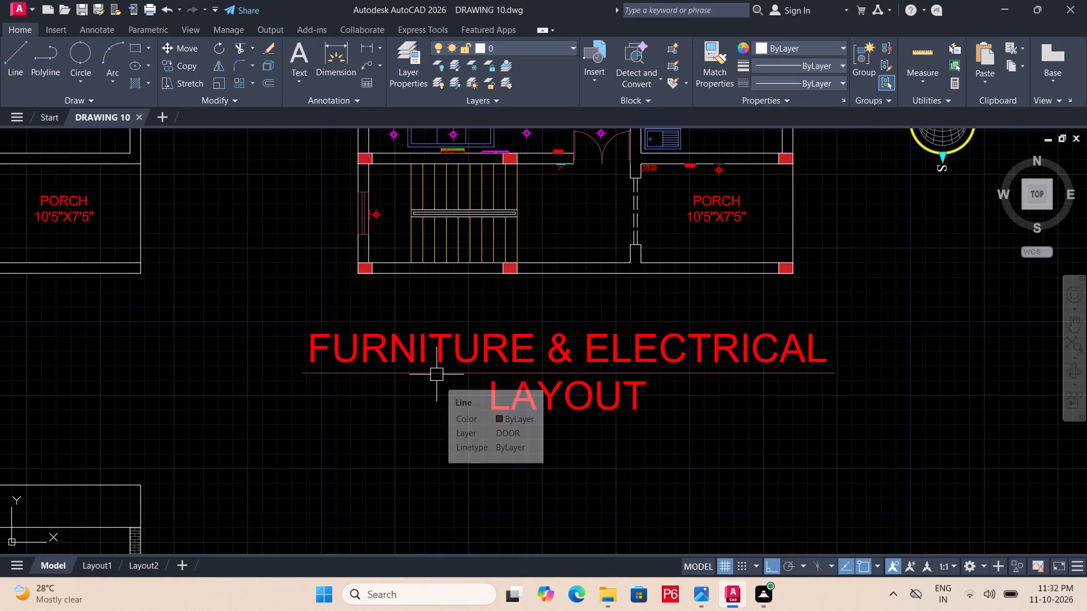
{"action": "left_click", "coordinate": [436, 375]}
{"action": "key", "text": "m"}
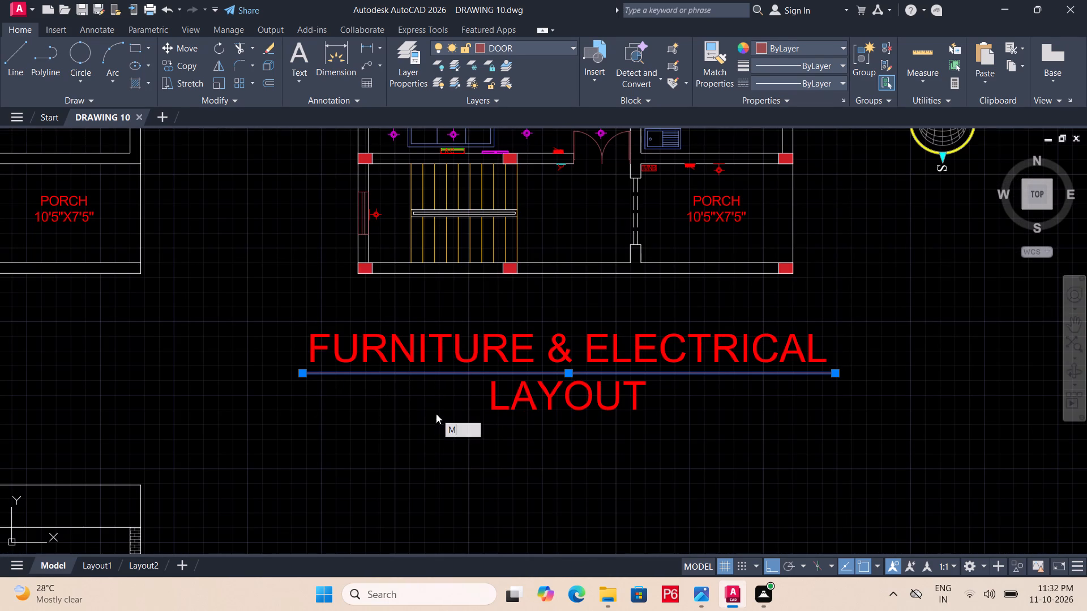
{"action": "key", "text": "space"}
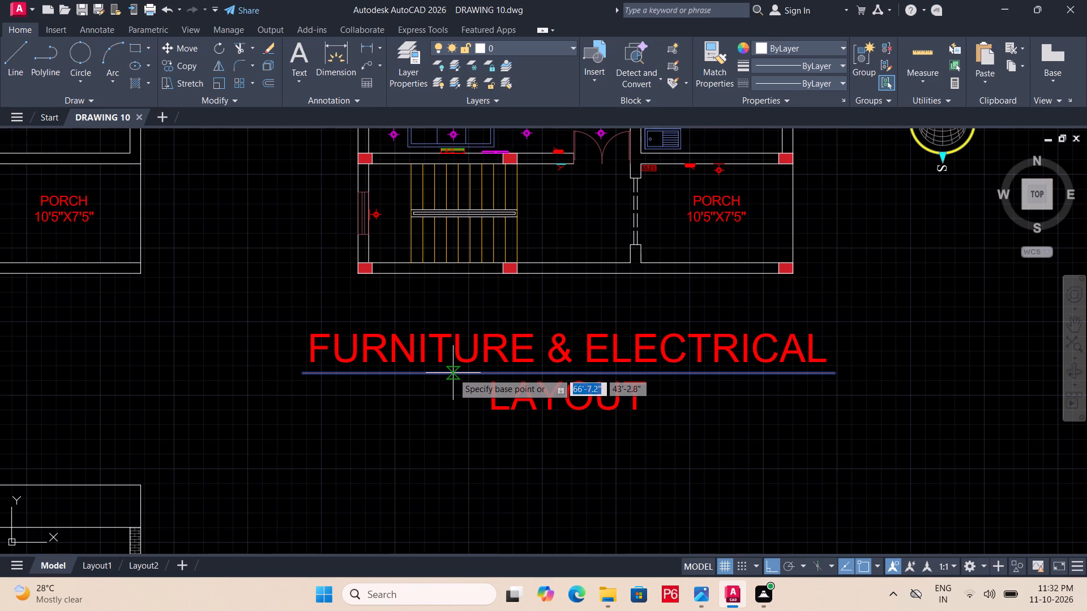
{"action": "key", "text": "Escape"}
Copy the long underline about 3'-4" straight down, placing the copy beneath the word LAYOUT.
{"action": "left_click", "coordinate": [453, 373]}
{"action": "type", "text": "CO"}
{"action": "key", "text": "space"}
{"action": "left_click", "coordinate": [453, 376]}
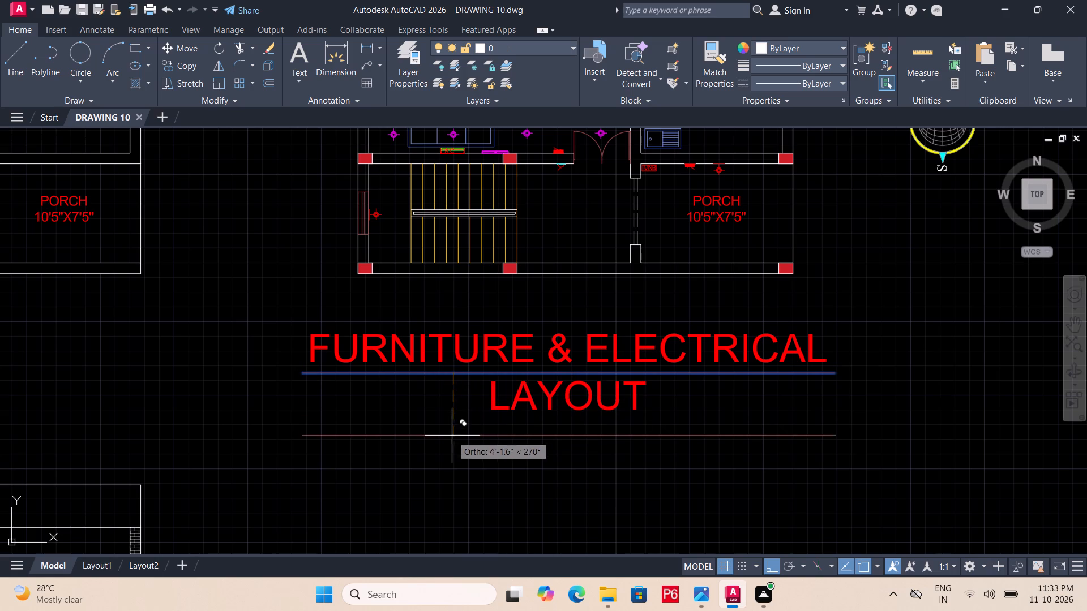
{"action": "left_click", "coordinate": [465, 419]}
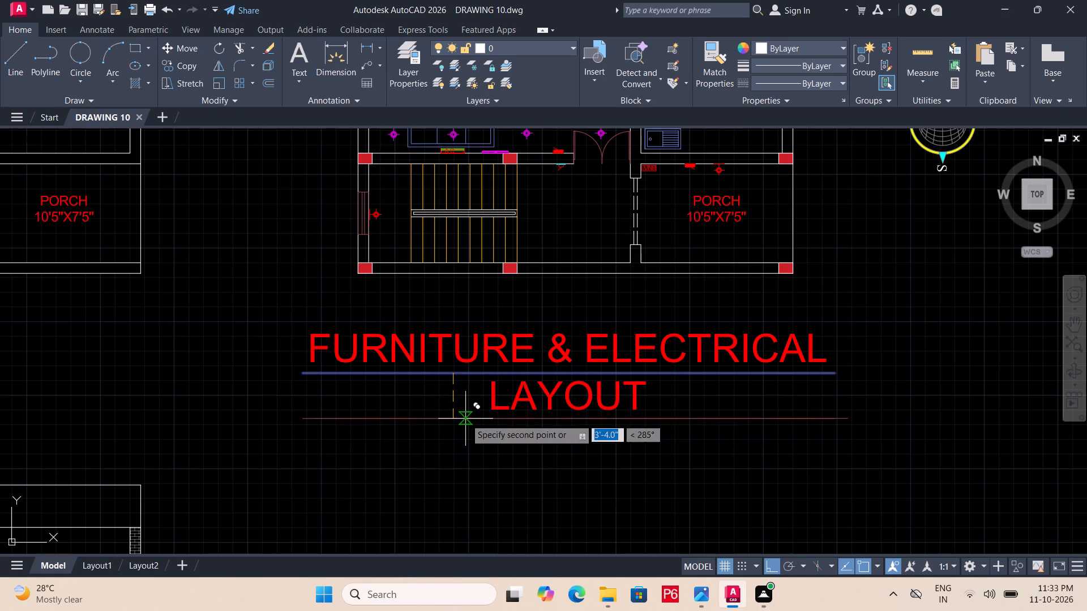
{"action": "key", "text": "Escape"}
Shorten the lower underline from both ends to just past the word LAYOUT, and save the drawing.
{"action": "left_click", "coordinate": [442, 424]}
{"action": "left_click", "coordinate": [294, 421]}
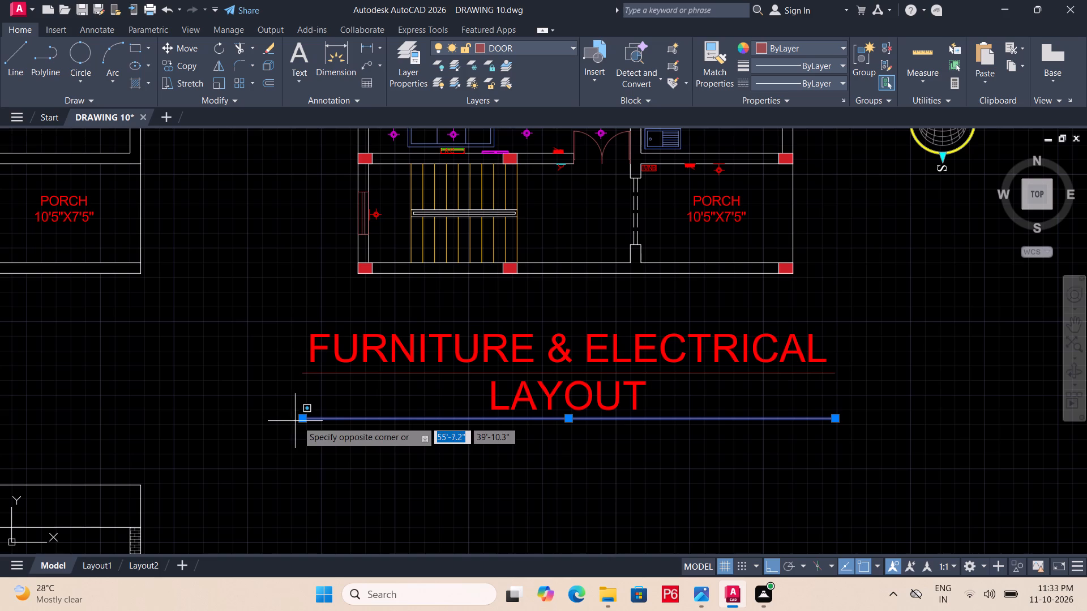
{"action": "key", "text": "Escape"}
{"action": "left_click", "coordinate": [300, 420]}
{"action": "scroll", "coordinate": [541, 421], "scroll_direction": "up", "scroll_amount": 2}
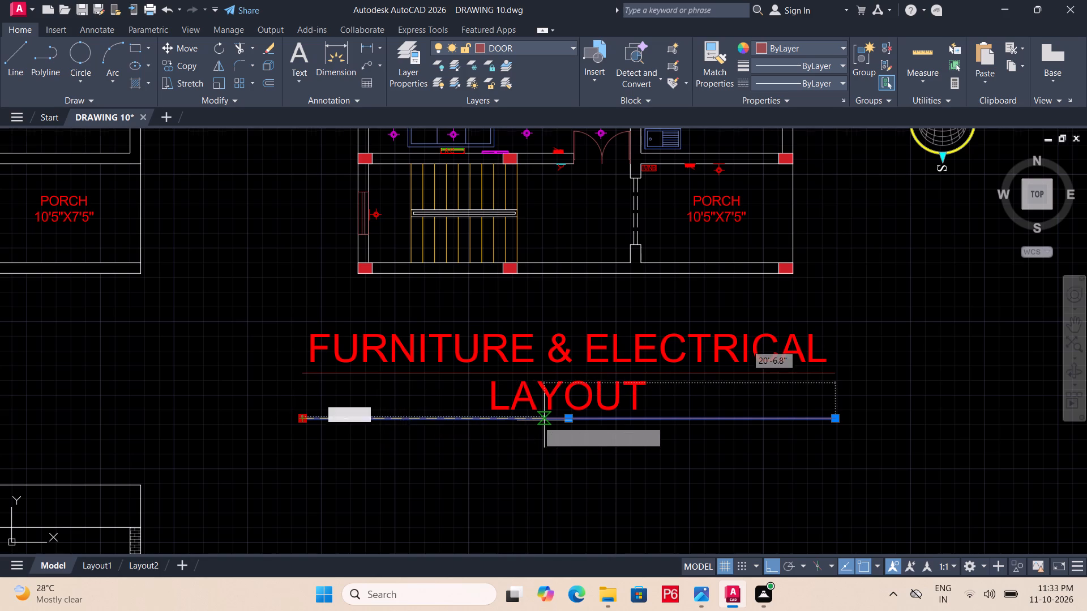
{"action": "left_click", "coordinate": [383, 418]}
{"action": "middle_click_drag", "start_coordinate": [797, 429], "coordinate": [699, 429]}
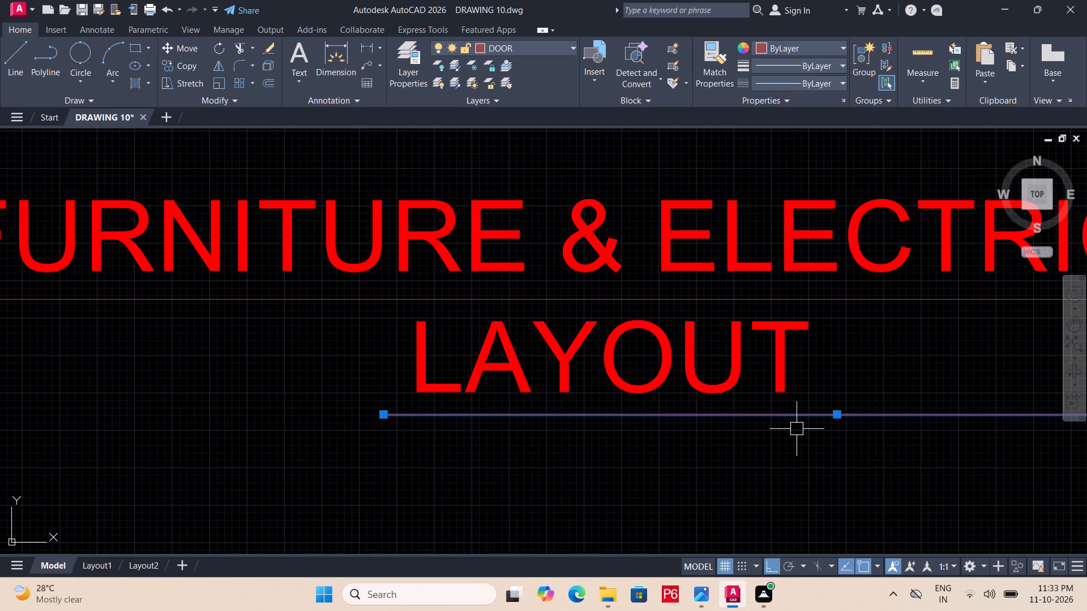
{"action": "middle_click_drag", "start_coordinate": [699, 429], "coordinate": [489, 449]}
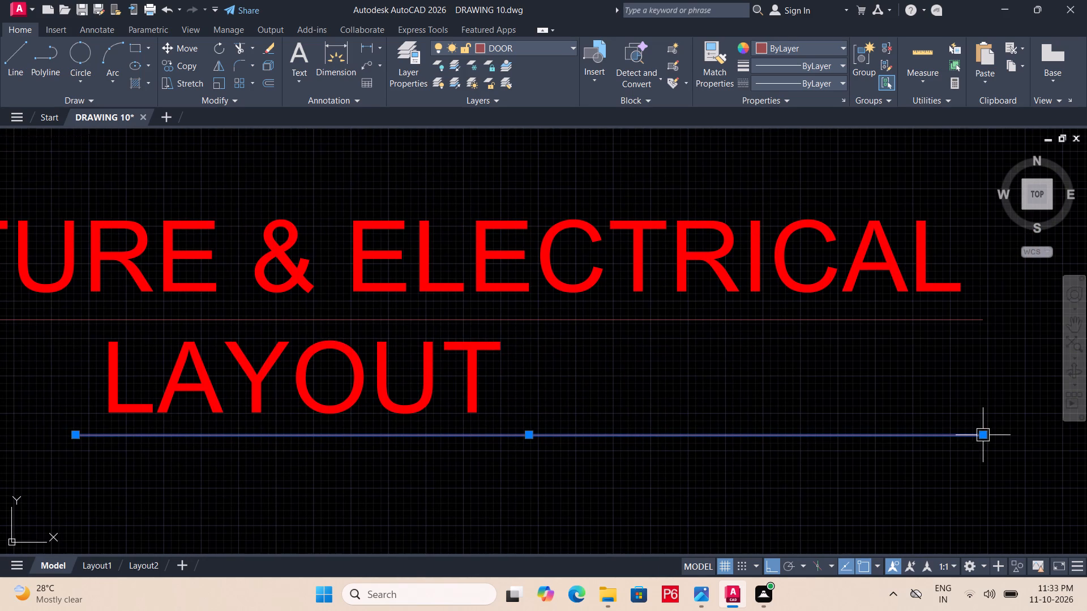
{"action": "left_click", "coordinate": [985, 436]}
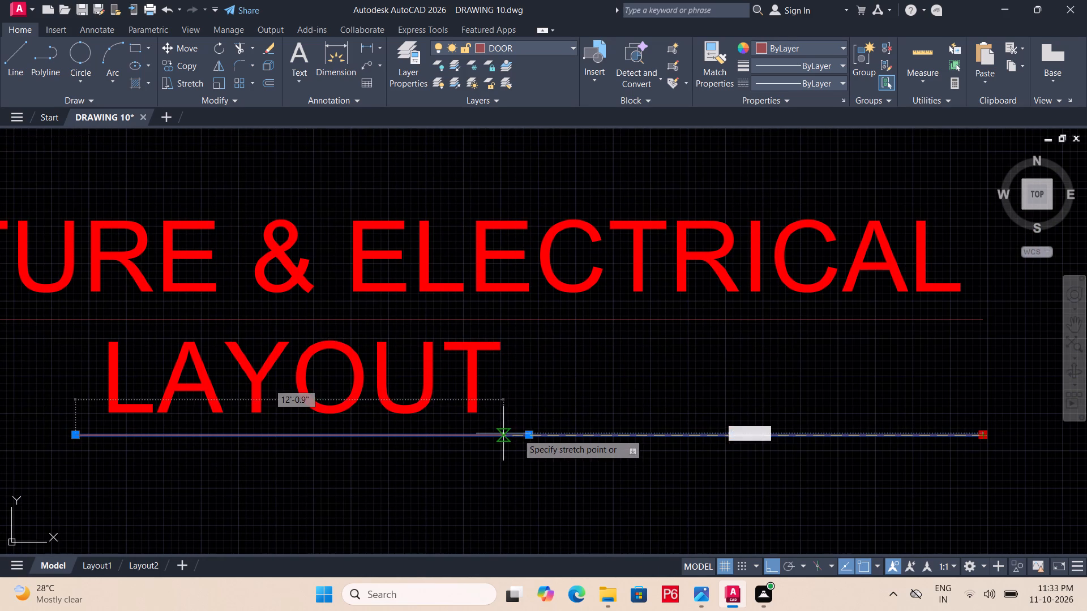
{"action": "left_click", "coordinate": [531, 433]}
{"action": "scroll", "coordinate": [611, 406], "scroll_direction": "down", "scroll_amount": 1}
{"action": "middle_click_drag", "start_coordinate": [615, 407], "coordinate": [635, 408]}
{"action": "key", "text": "ctrl+s"}
{"action": "key", "text": "ctrl+s"}
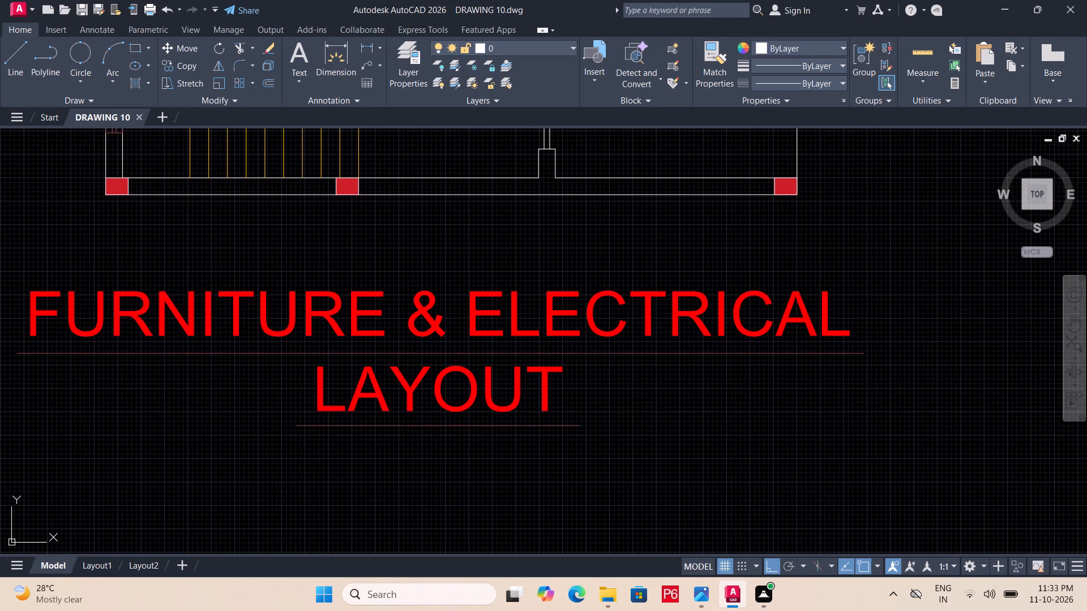
{"action": "key", "text": "ctrl+s"}
{"action": "key", "text": "ctrl+s"}
{"action": "key", "text": "ctrl+s"}
Pull the east end of the lower underline in to the edge of the T in LAYOUT, and save the drawing.
{"action": "left_click", "coordinate": [553, 428]}
{"action": "scroll", "coordinate": [553, 428], "scroll_direction": "up", "scroll_amount": 2}
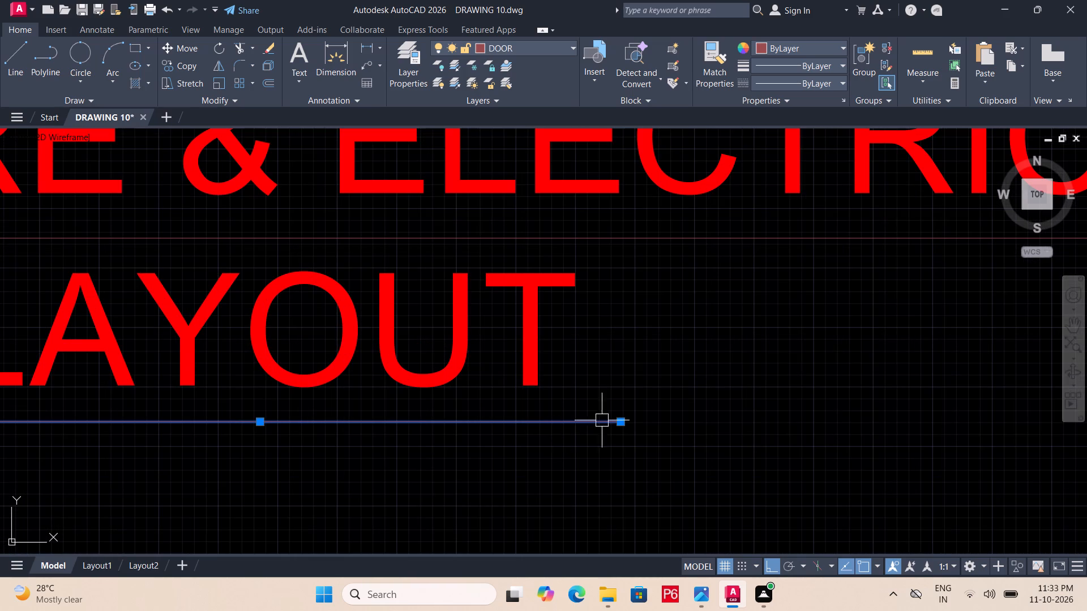
{"action": "left_click", "coordinate": [623, 419]}
{"action": "left_click", "coordinate": [572, 420]}
{"action": "middle_click", "coordinate": [657, 412]}
{"action": "scroll", "coordinate": [660, 416], "scroll_direction": "down", "scroll_amount": 1}
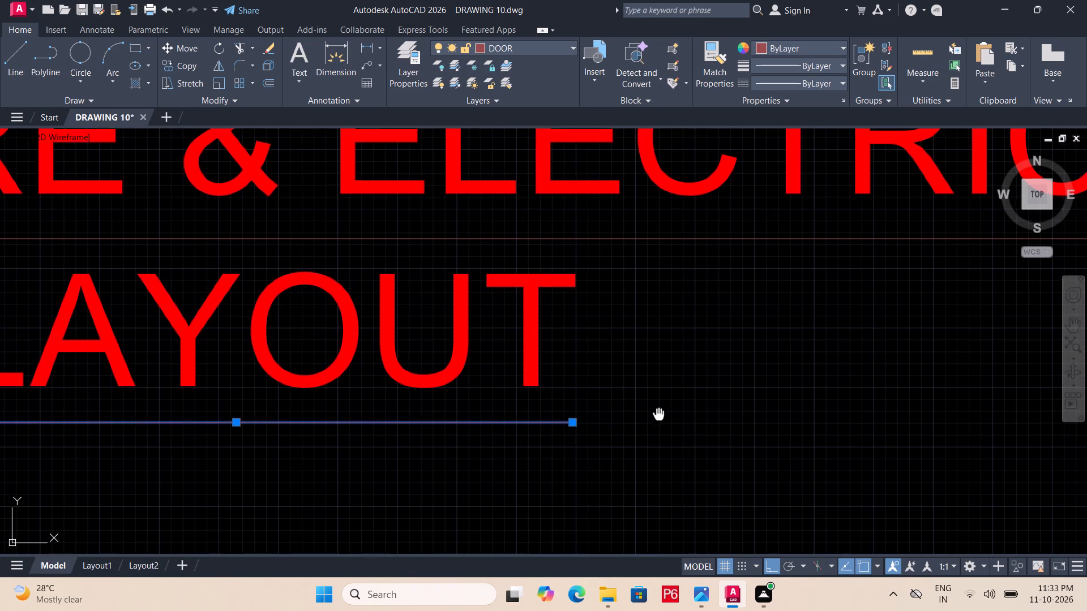
{"action": "key", "text": "ctrl+s"}
{"action": "key", "text": "ctrl+s"}
{"action": "key", "text": "ctrl+s"}
{"action": "key", "text": "ctrl+s"}
{"action": "scroll", "coordinate": [654, 419], "scroll_direction": "down", "scroll_amount": 2, "text": "ctrl"}
{"action": "key", "text": "ctrl+s"}
{"action": "scroll", "coordinate": [654, 419], "scroll_direction": "down", "scroll_amount": 2}
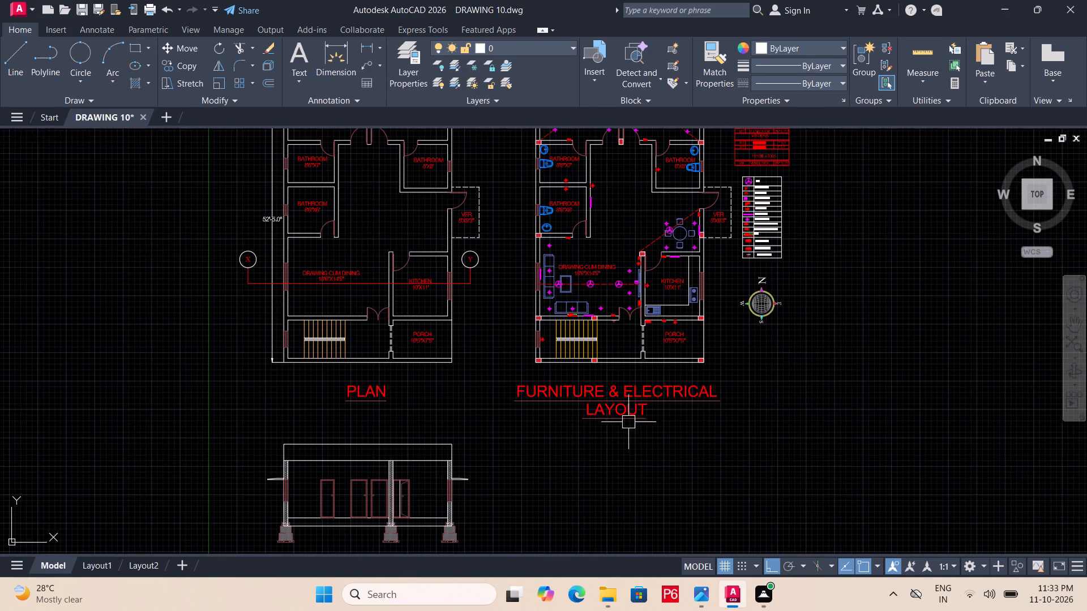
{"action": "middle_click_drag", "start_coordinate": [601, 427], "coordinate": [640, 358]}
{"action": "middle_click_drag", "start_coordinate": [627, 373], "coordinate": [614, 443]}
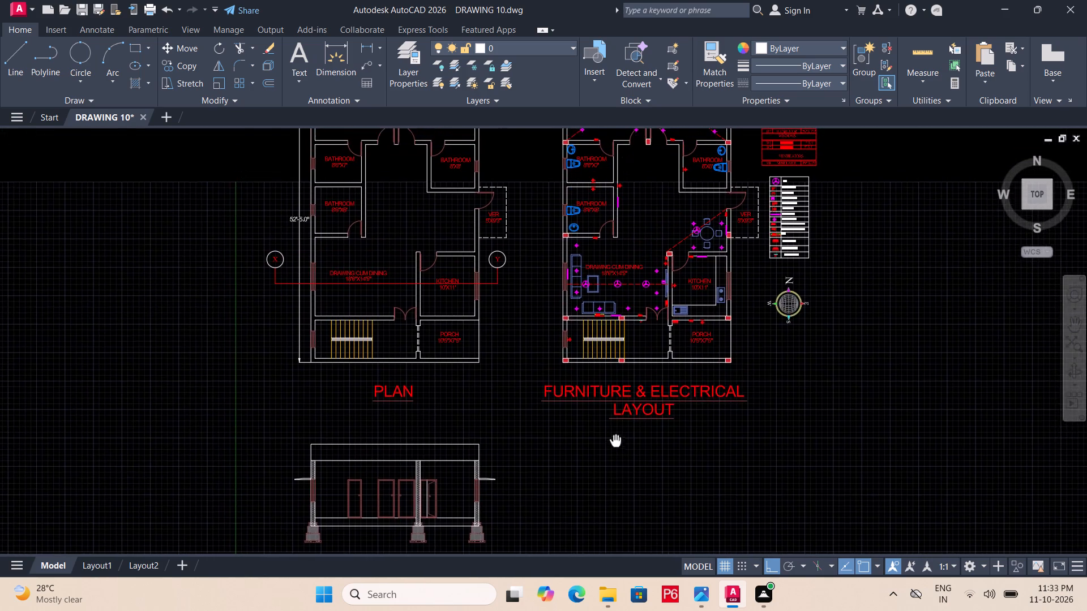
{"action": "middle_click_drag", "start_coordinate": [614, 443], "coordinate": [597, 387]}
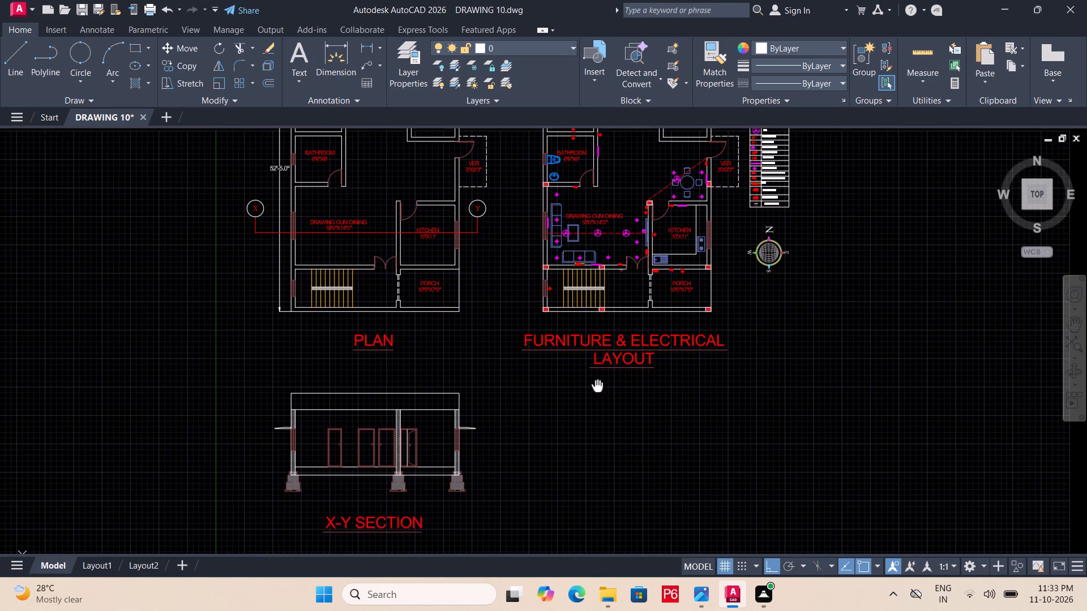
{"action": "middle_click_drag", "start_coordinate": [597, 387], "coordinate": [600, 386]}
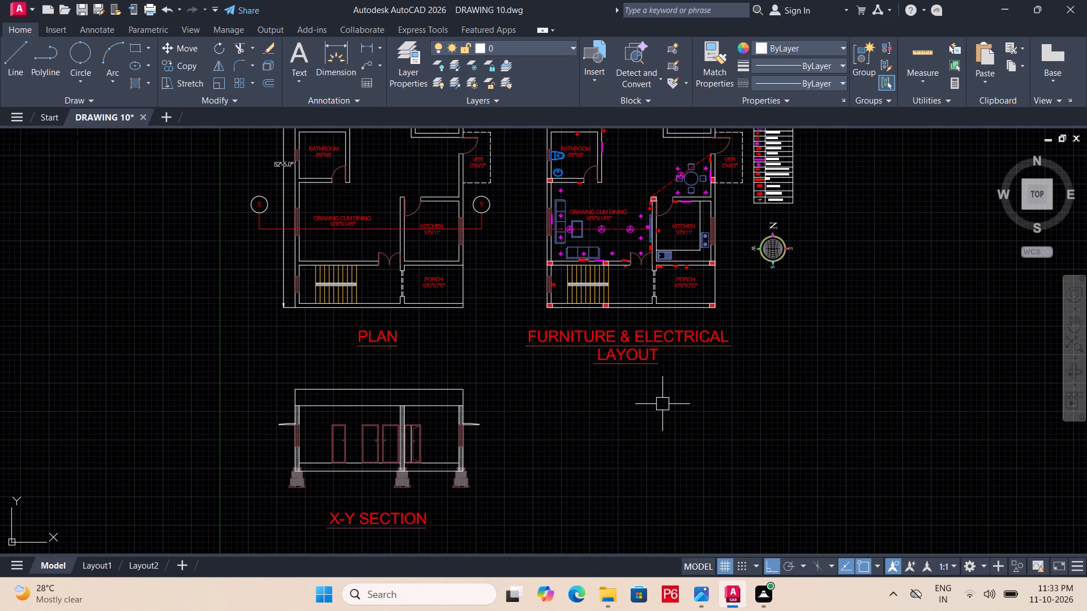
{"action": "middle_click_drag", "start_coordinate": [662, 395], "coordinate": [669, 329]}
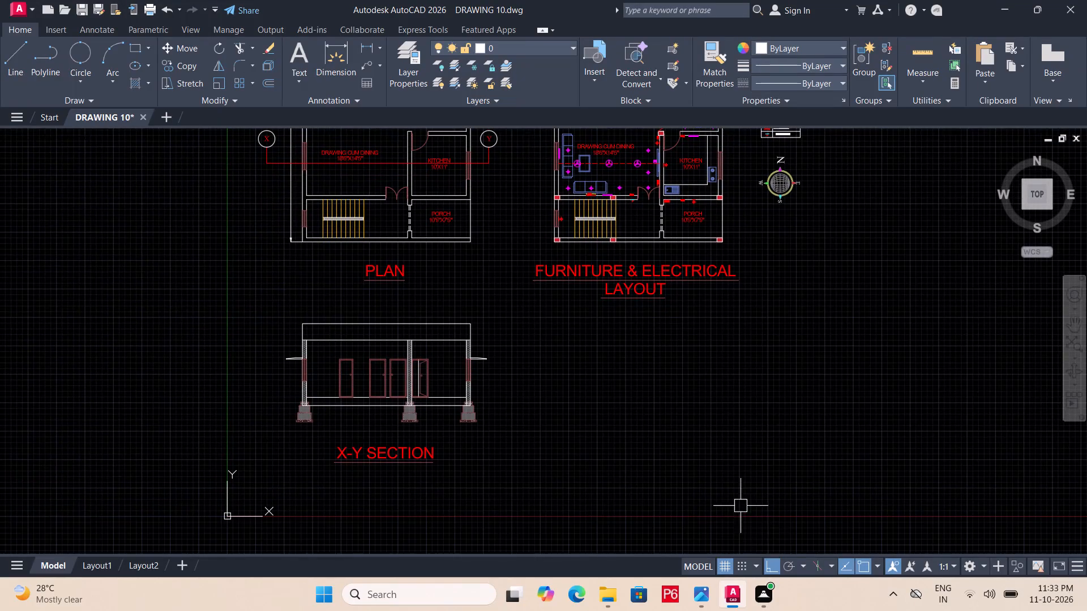
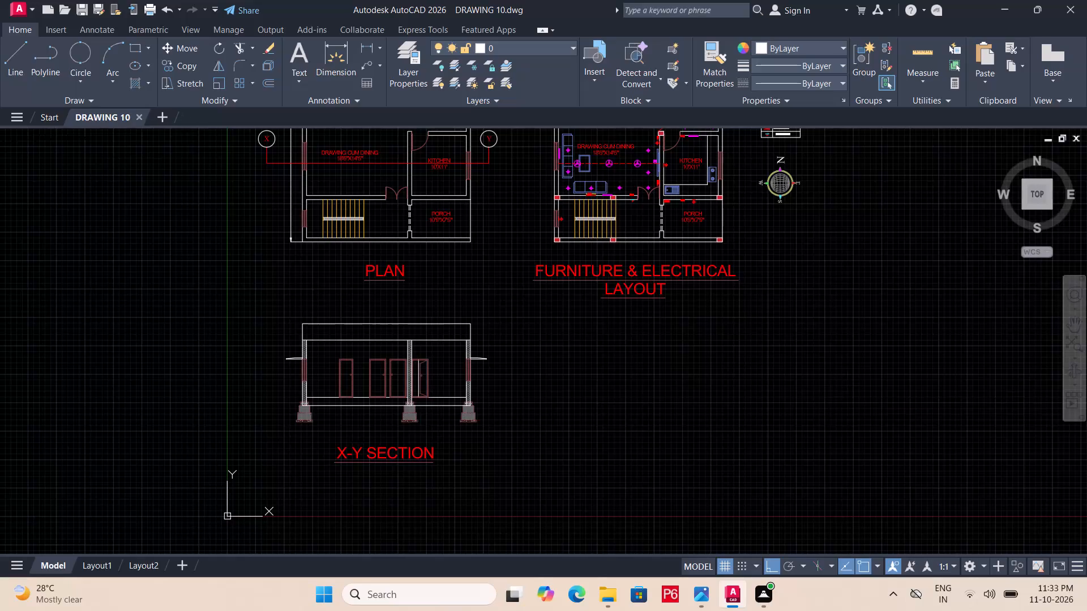
Save the drawing.
{"action": "key", "text": "ctrl+s"}
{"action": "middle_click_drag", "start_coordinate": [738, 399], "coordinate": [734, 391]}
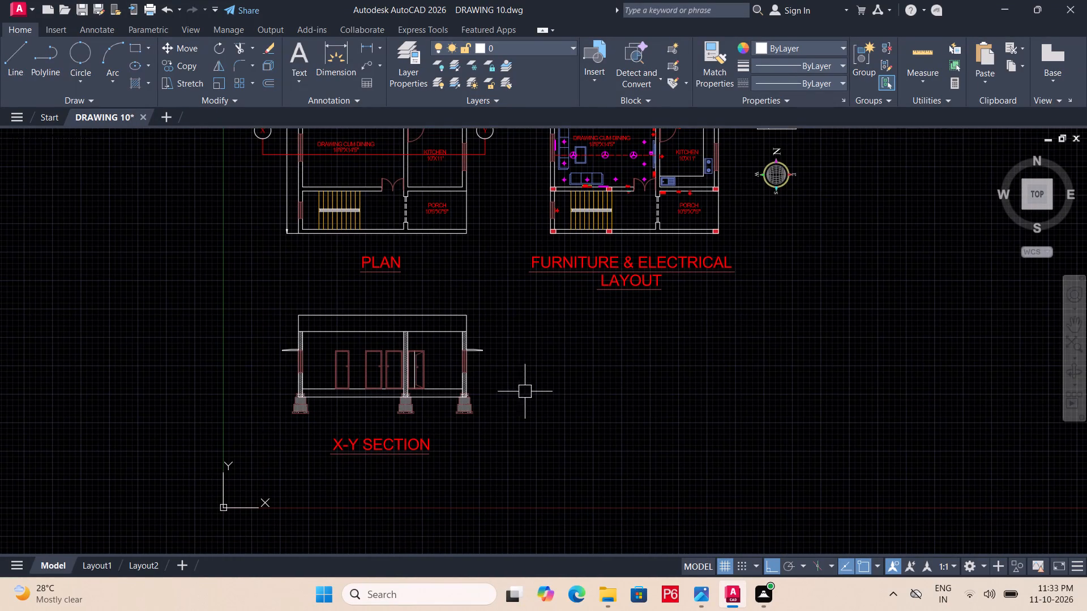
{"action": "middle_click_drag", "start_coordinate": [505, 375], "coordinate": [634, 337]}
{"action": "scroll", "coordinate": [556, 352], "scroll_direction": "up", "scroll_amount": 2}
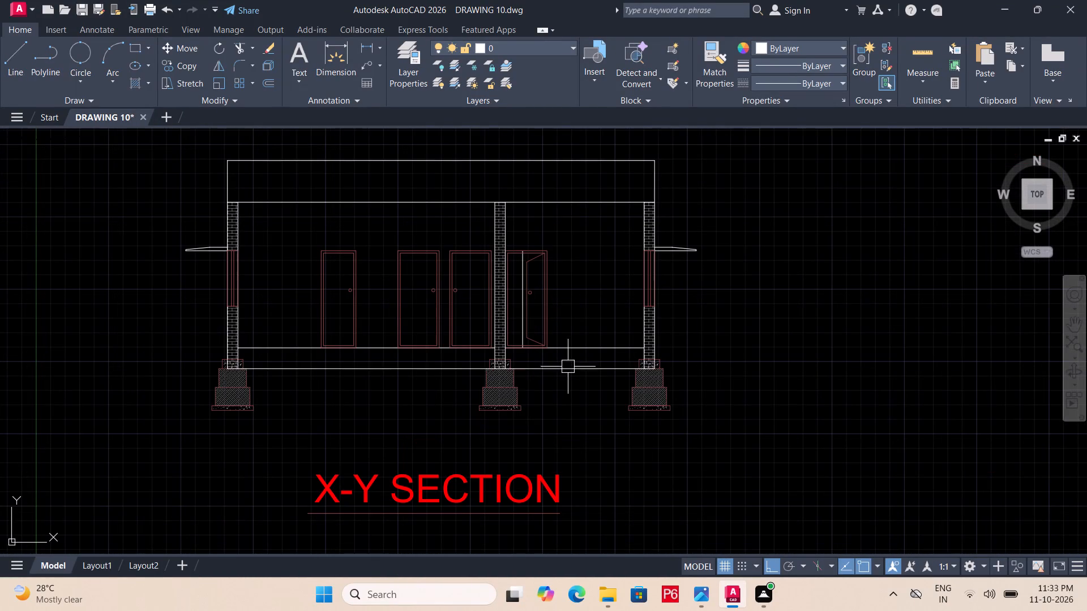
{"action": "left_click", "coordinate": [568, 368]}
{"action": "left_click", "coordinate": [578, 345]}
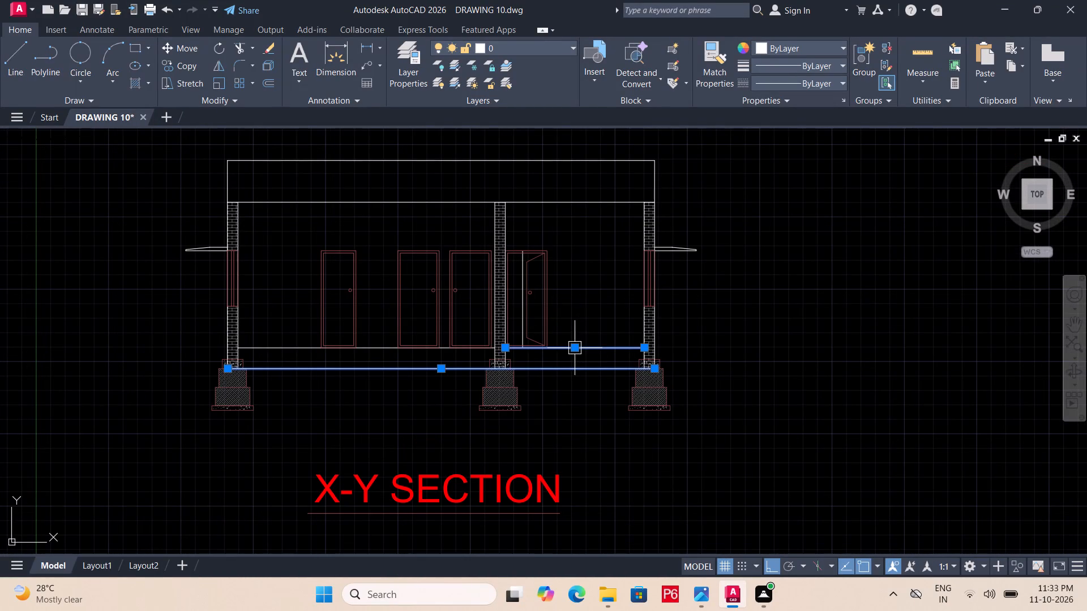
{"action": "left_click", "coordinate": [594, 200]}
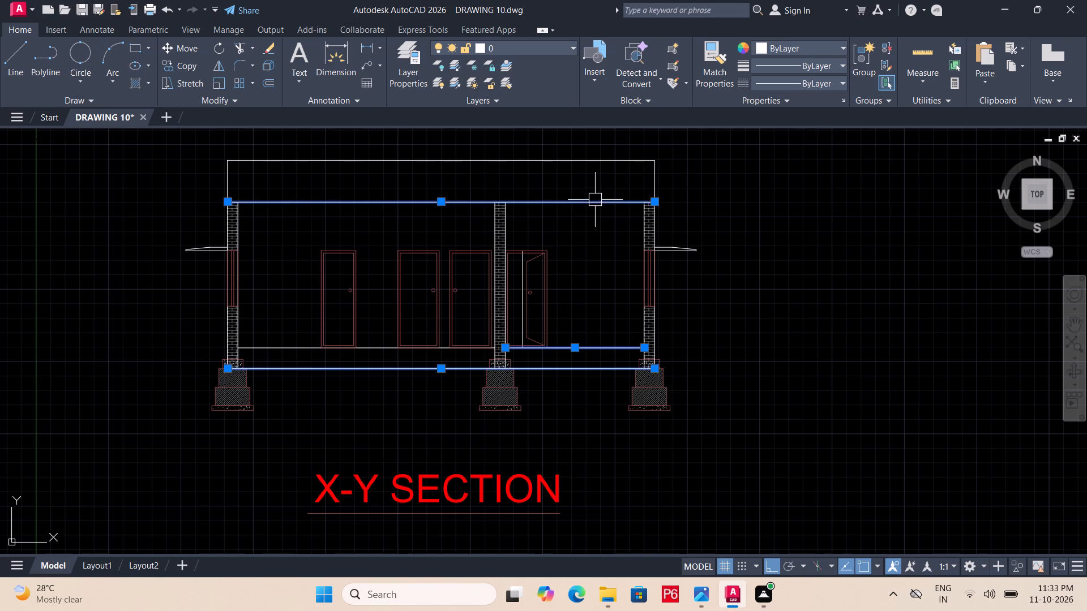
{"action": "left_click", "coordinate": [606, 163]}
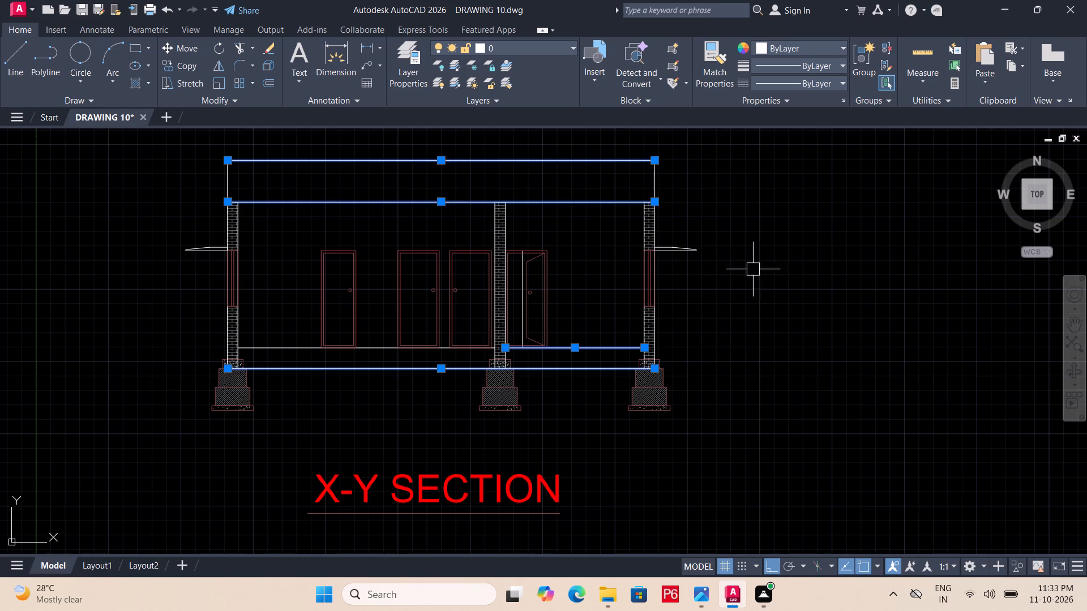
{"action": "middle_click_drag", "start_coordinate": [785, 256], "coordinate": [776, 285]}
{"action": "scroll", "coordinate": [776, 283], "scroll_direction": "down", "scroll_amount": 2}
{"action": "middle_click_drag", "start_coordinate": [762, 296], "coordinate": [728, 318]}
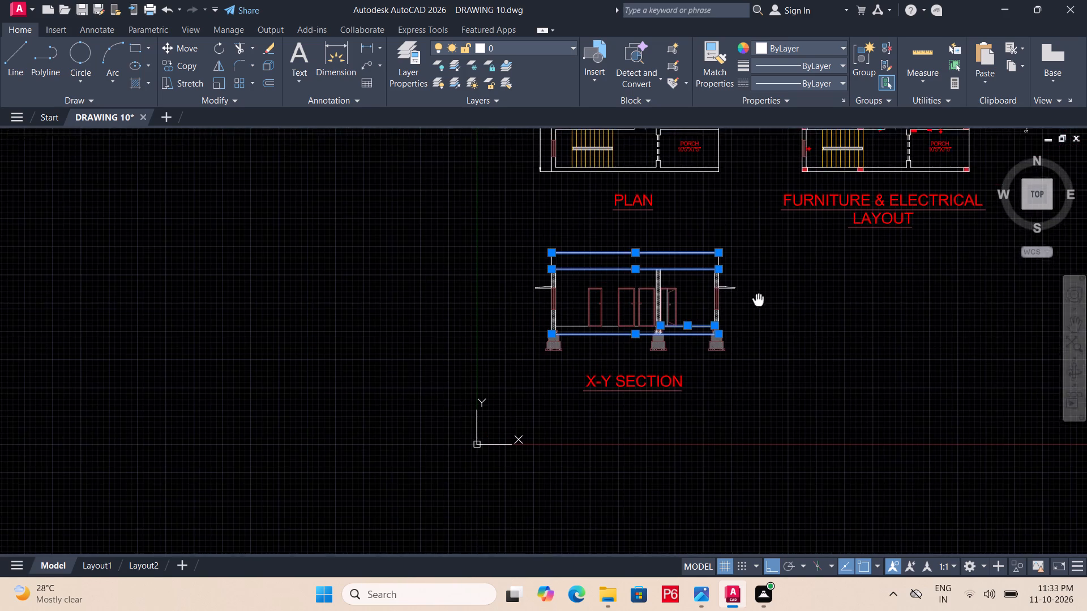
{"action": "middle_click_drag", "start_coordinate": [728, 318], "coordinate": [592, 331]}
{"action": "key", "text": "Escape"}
Move the whole X-Y section with its underlined title about 45'-4" straight east, beneath the furniture and electrical layout.
{"action": "double_click", "coordinate": [318, 270]}
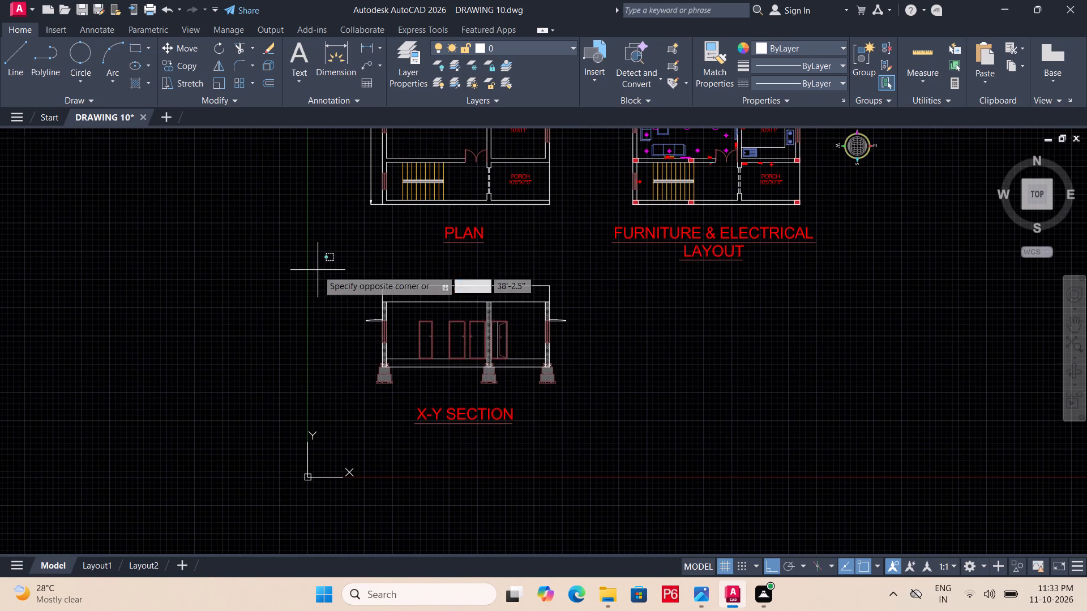
{"action": "left_click", "coordinate": [612, 441]}
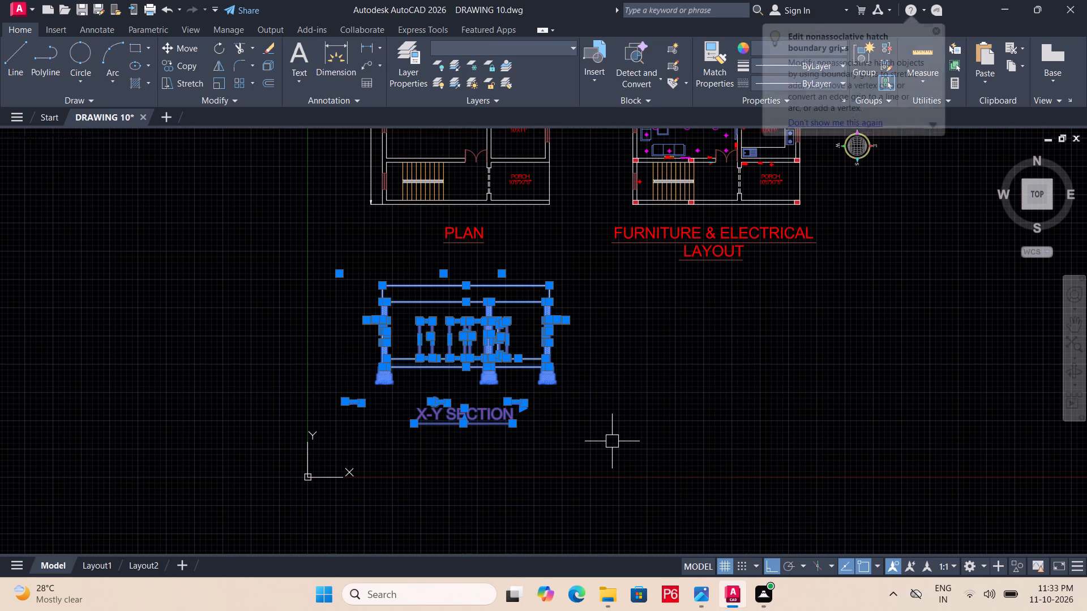
{"action": "key", "text": "m"}
{"action": "key", "text": "space"}
{"action": "left_click", "coordinate": [510, 423]}
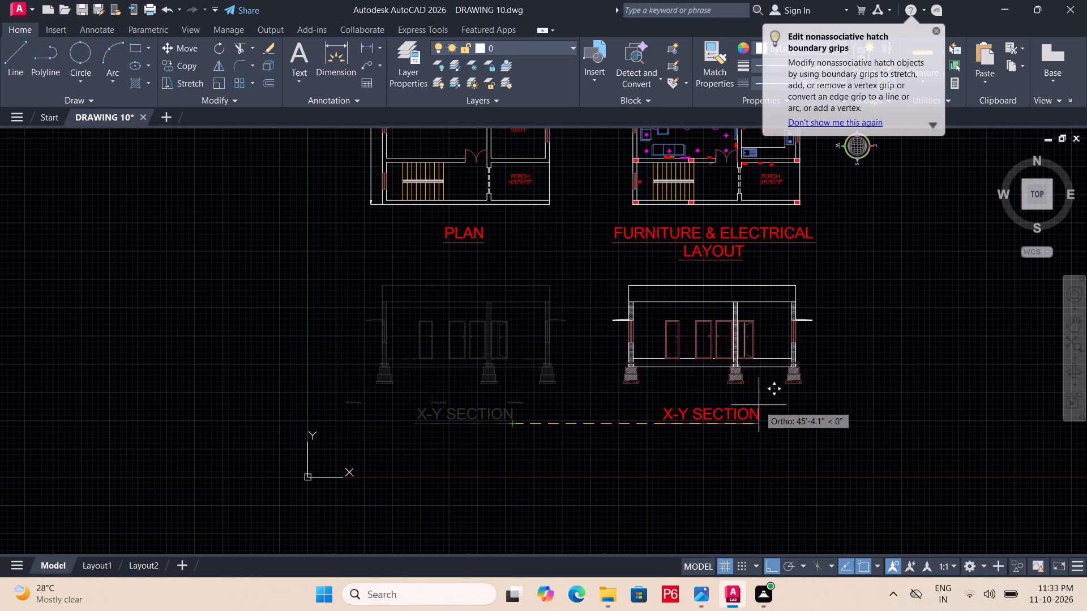
{"action": "left_click", "coordinate": [759, 405]}
{"action": "key", "text": "Escape"}
Draw a ray straight down from the plan's outer southwest wall corner.
{"action": "middle_click_drag", "start_coordinate": [587, 430], "coordinate": [771, 444]}
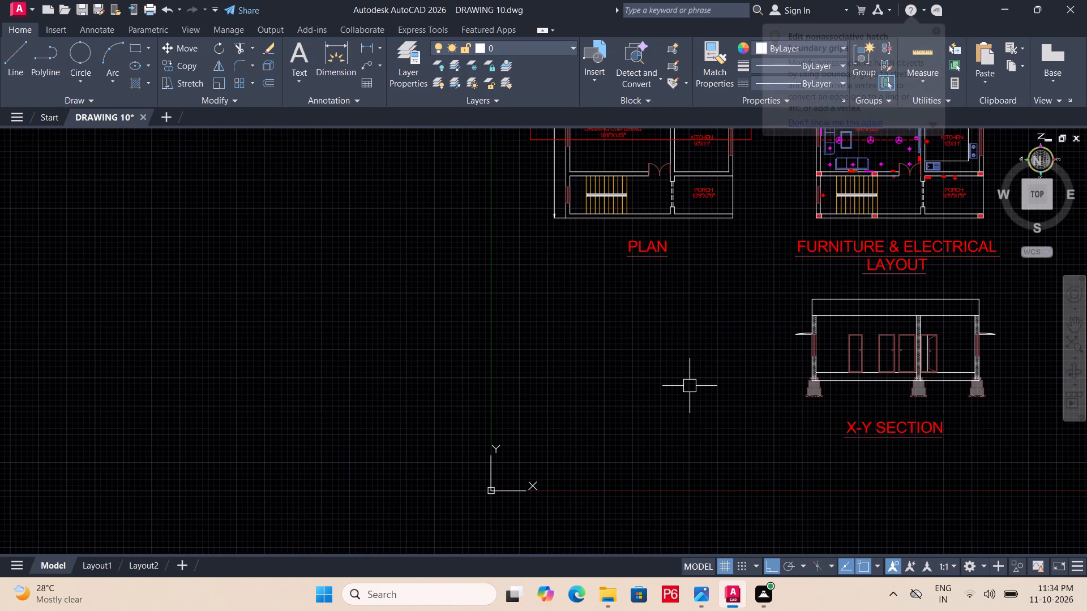
{"action": "type", "text": "RAY"}
{"action": "key", "text": "space"}
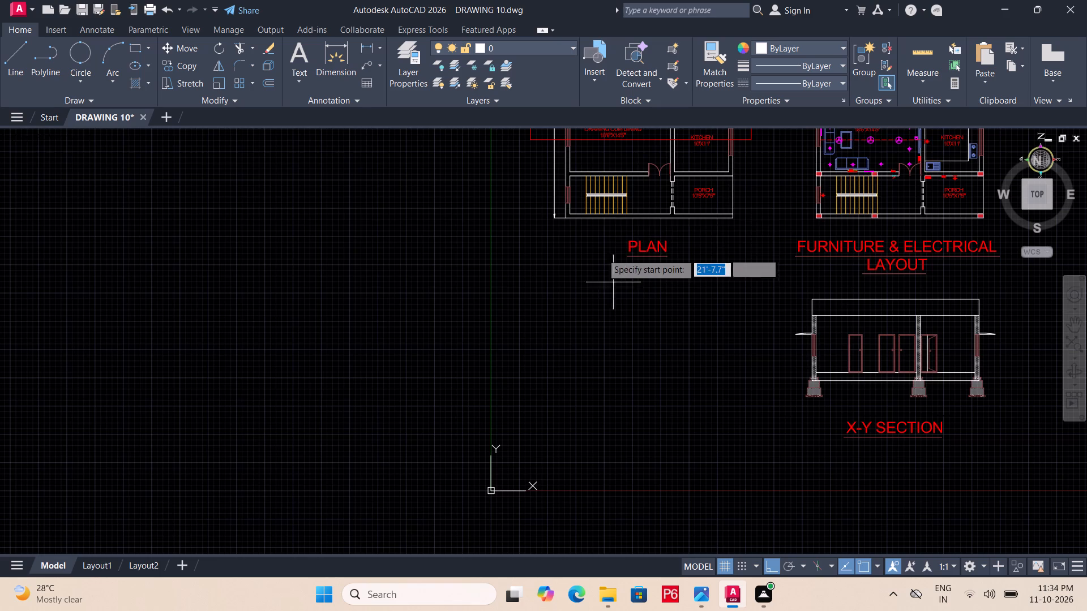
{"action": "scroll", "coordinate": [596, 212], "scroll_direction": "up", "scroll_amount": 1}
{"action": "middle_click_drag", "start_coordinate": [591, 207], "coordinate": [468, 270]}
{"action": "scroll", "coordinate": [432, 280], "scroll_direction": "up", "scroll_amount": 1}
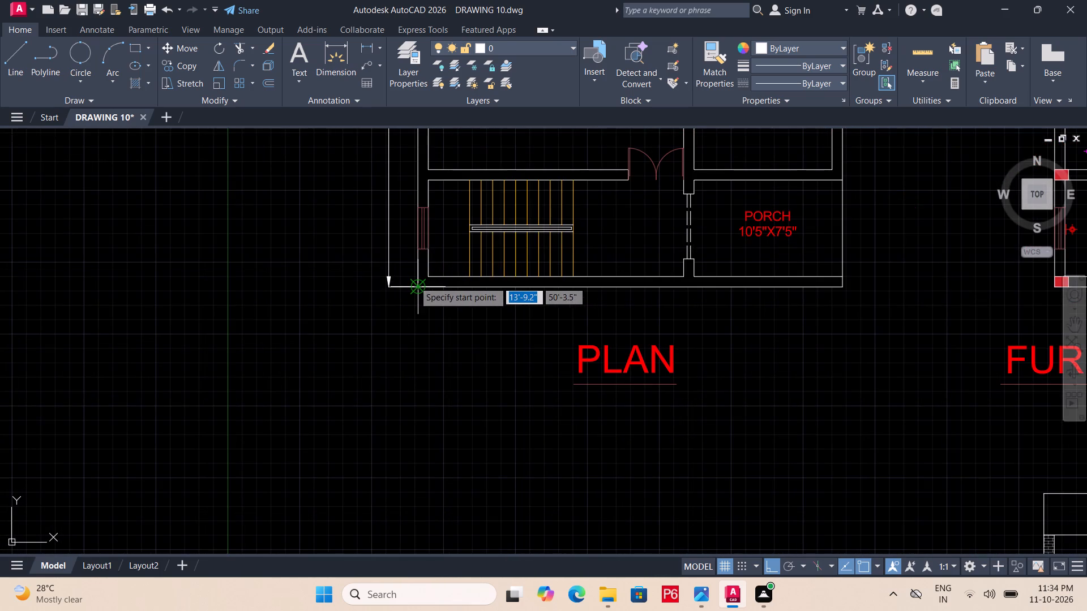
{"action": "left_click", "coordinate": [414, 281]}
{"action": "left_click", "coordinate": [384, 372]}
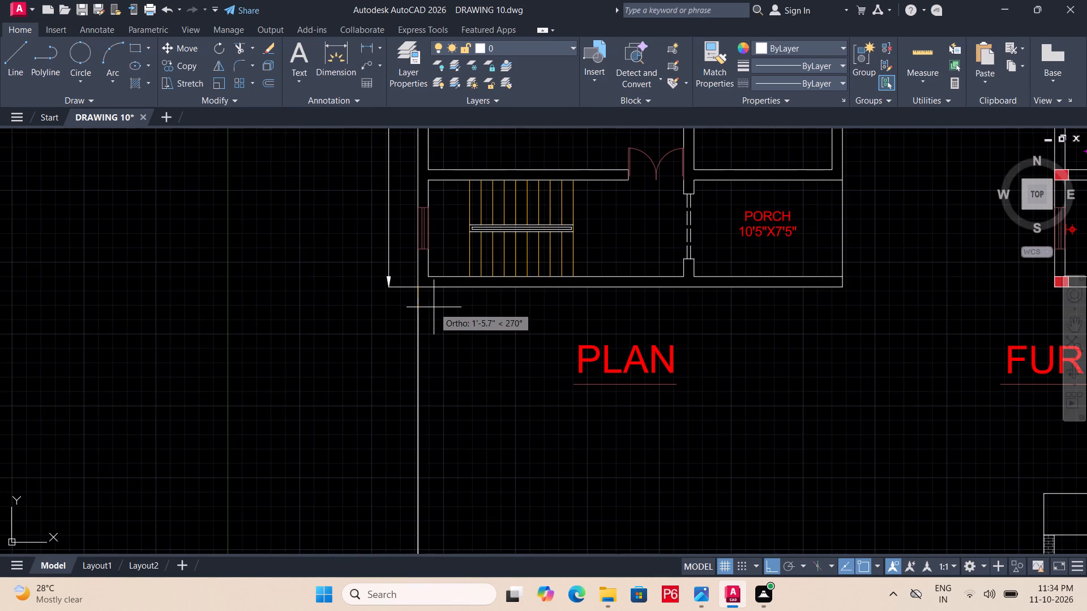
{"action": "key", "text": "space"}
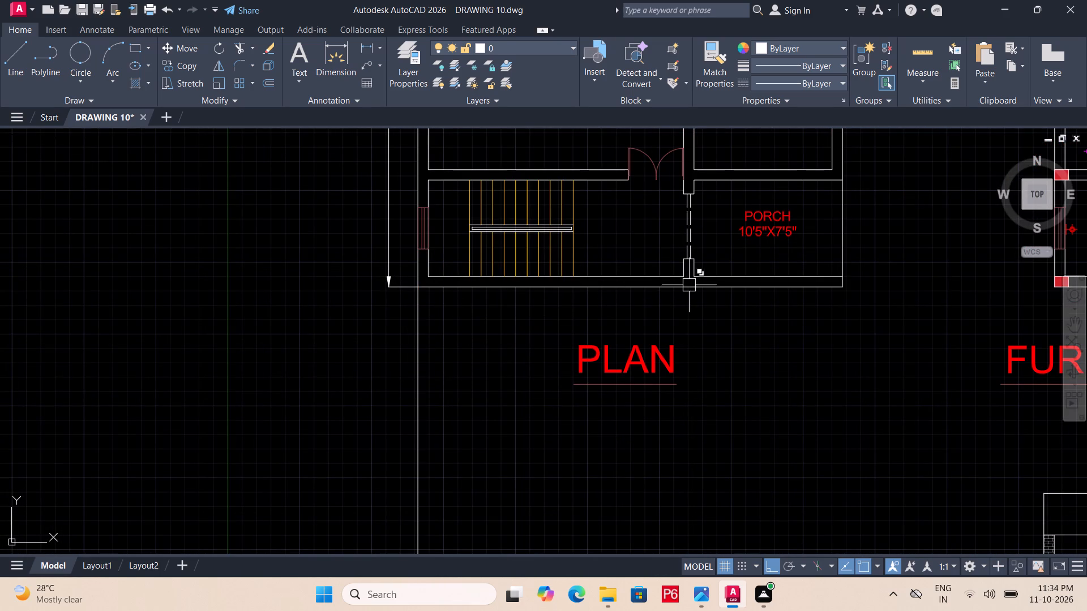
Delete the inner wall line along the south side of the plan's porch.
{"action": "middle_click_drag", "start_coordinate": [689, 285], "coordinate": [594, 339]}
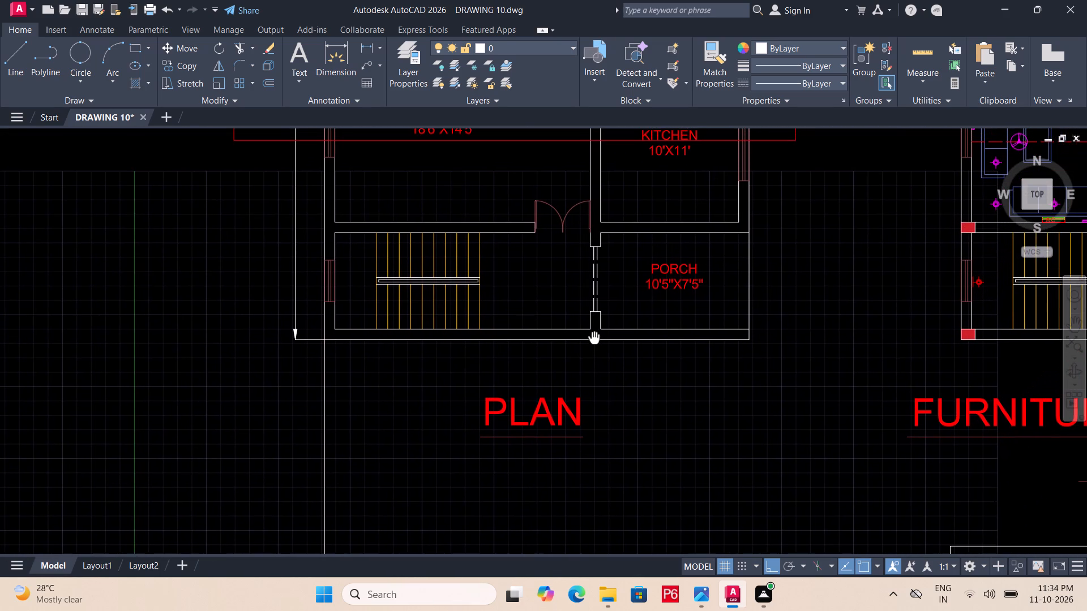
{"action": "middle_click_drag", "start_coordinate": [594, 339], "coordinate": [595, 333]}
{"action": "scroll", "coordinate": [660, 339], "scroll_direction": "up", "scroll_amount": 1}
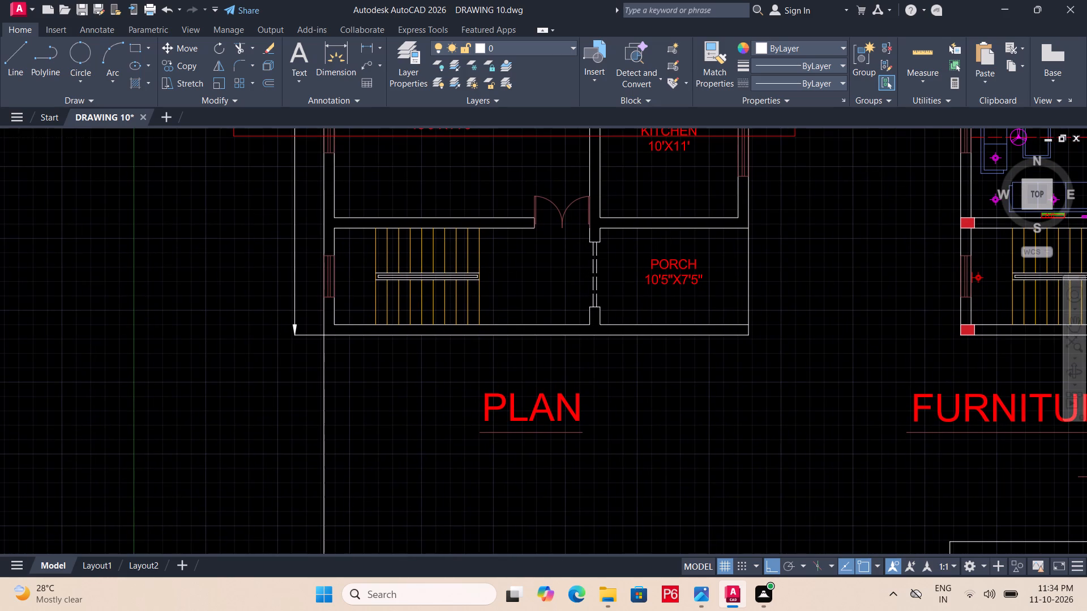
{"action": "middle_click_drag", "start_coordinate": [661, 338], "coordinate": [622, 417]}
{"action": "scroll", "coordinate": [661, 338], "scroll_direction": "down", "scroll_amount": 1}
{"action": "scroll", "coordinate": [622, 417], "scroll_direction": "down", "scroll_amount": 1}
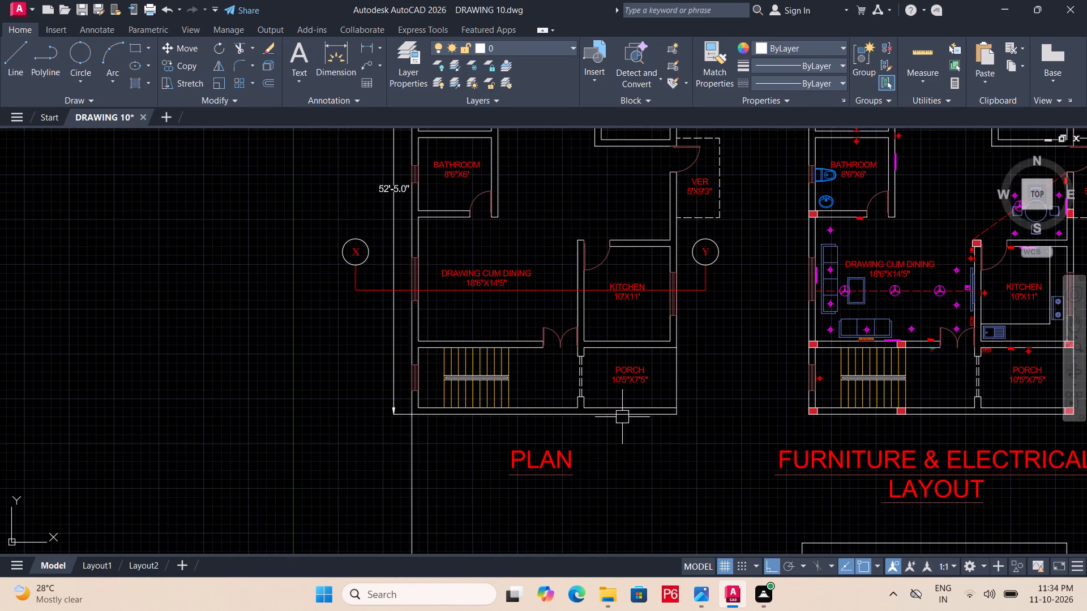
{"action": "middle_click_drag", "start_coordinate": [622, 417], "coordinate": [614, 346]}
{"action": "scroll", "coordinate": [614, 346], "scroll_direction": "up", "scroll_amount": 2}
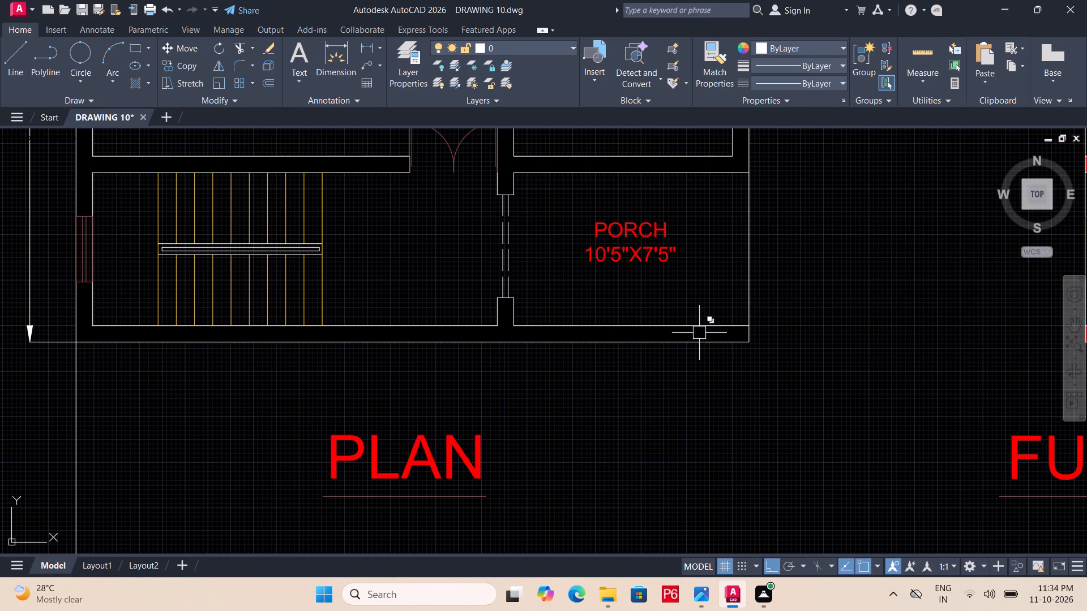
{"action": "key", "text": "Escape"}
{"action": "scroll", "coordinate": [740, 331], "scroll_direction": "up", "scroll_amount": 1}
{"action": "left_click", "coordinate": [716, 324]}
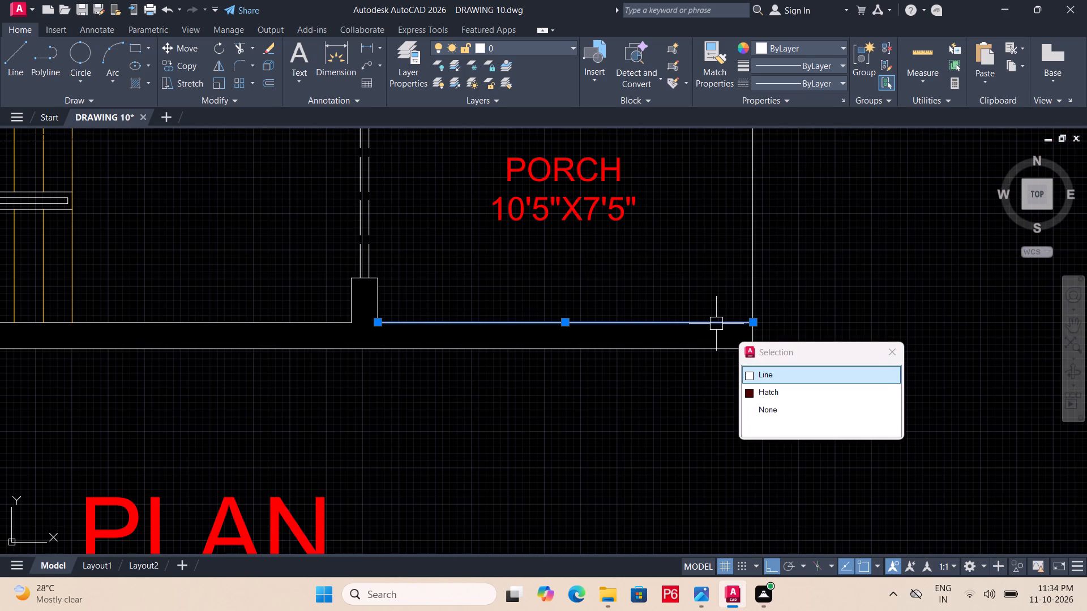
{"action": "key", "text": "Delete"}
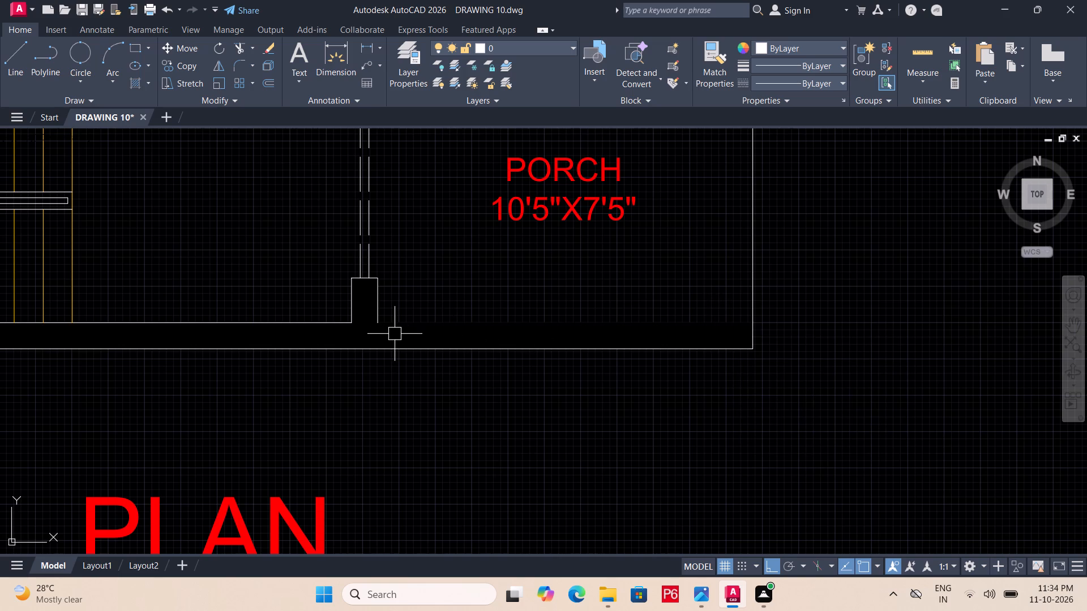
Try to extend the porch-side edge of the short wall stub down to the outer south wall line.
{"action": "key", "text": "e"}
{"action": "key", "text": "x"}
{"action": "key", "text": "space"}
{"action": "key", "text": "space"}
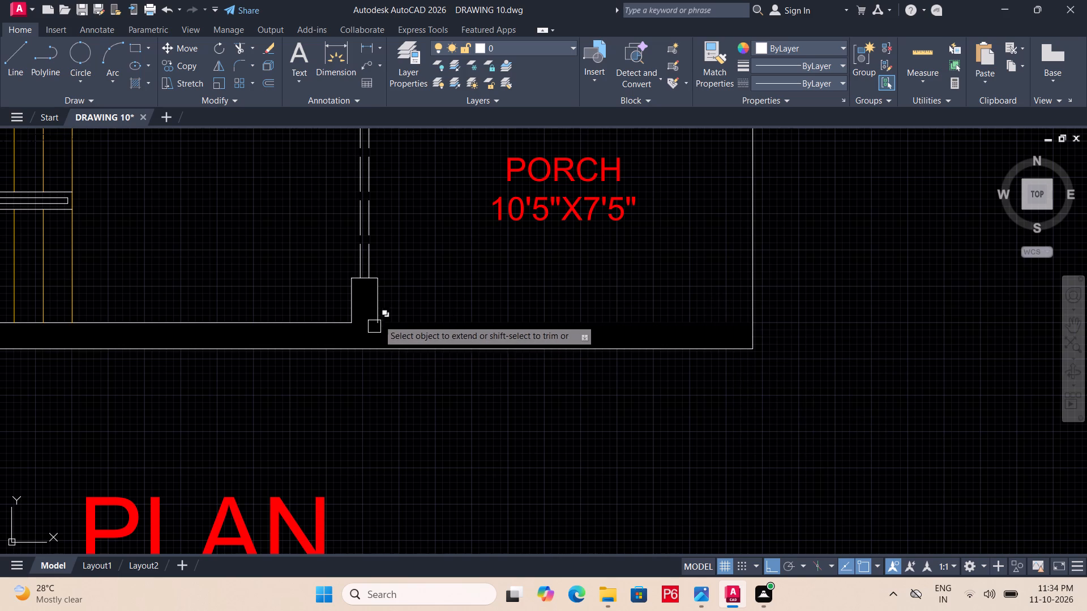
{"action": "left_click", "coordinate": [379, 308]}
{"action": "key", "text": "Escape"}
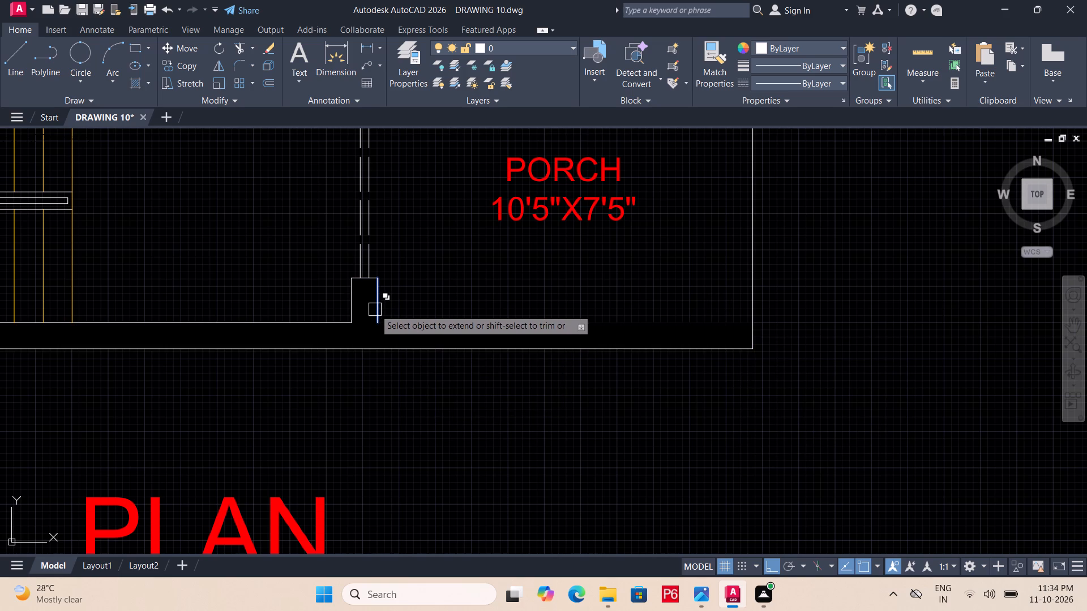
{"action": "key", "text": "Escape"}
Delete the wall hatch running along the plan's south wall and into the stub beside the porch.
{"action": "left_click", "coordinate": [395, 335]}
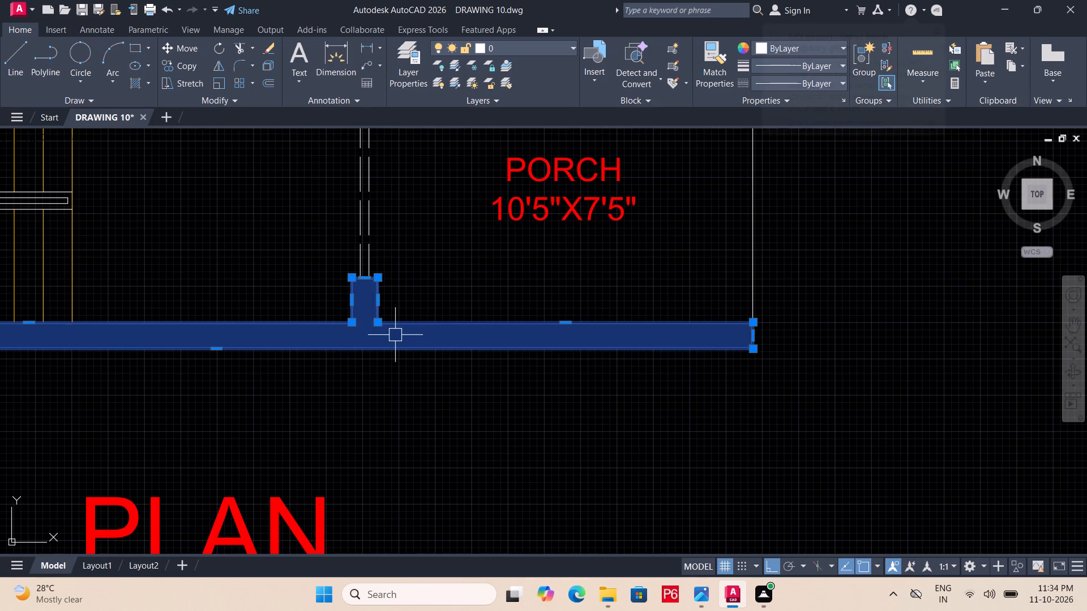
{"action": "key", "text": "Delete"}
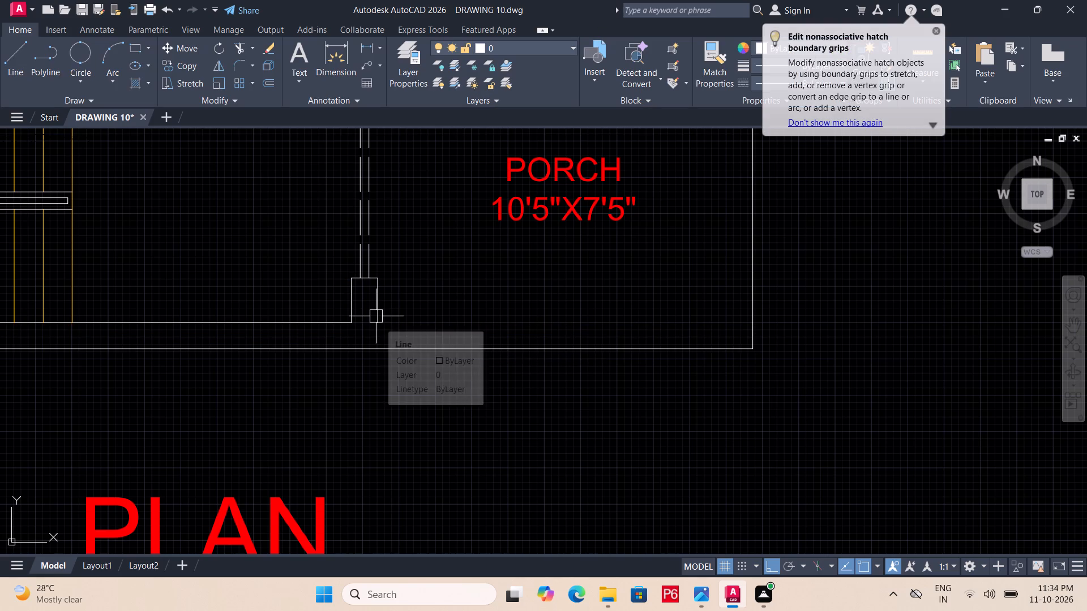
Extend the stub's porch-side edge down to the outer south wall line, and save the drawing.
{"action": "key", "text": "e"}
{"action": "key", "text": "x"}
{"action": "key", "text": "space"}
{"action": "key", "text": "space"}
{"action": "left_click", "coordinate": [377, 305]}
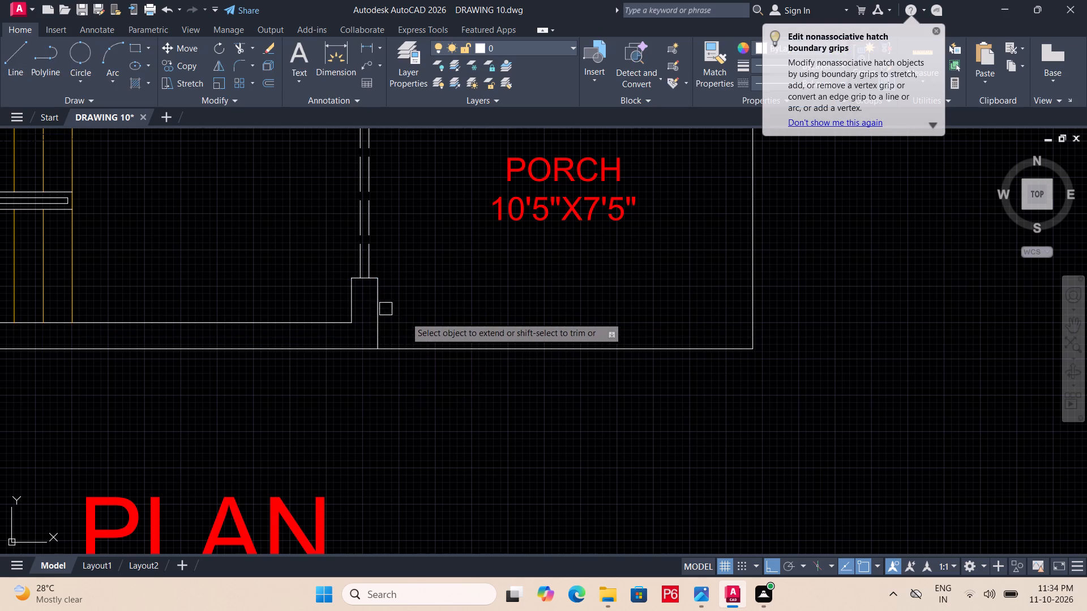
{"action": "key", "text": "ctrl+s"}
{"action": "key", "text": "ctrl+s"}
{"action": "key", "text": "ctrl+s"}
Shorten the outer south wall line from its east end so it stops at the stub's porch-side corner.
{"action": "scroll", "coordinate": [433, 338], "scroll_direction": "down", "scroll_amount": 3, "text": "ctrl"}
{"action": "middle_click_drag", "start_coordinate": [441, 344], "coordinate": [487, 368], "text": "ctrl"}
{"action": "scroll", "coordinate": [484, 296], "scroll_direction": "up", "scroll_amount": 1}
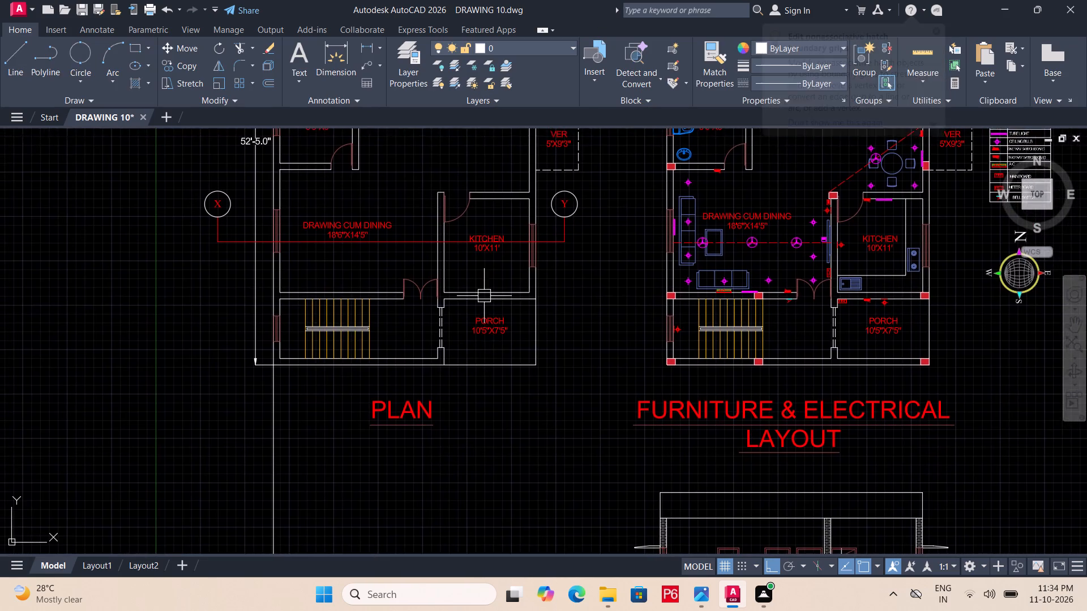
{"action": "scroll", "coordinate": [484, 296], "scroll_direction": "up", "scroll_amount": 2}
{"action": "scroll", "coordinate": [484, 310], "scroll_direction": "down", "scroll_amount": 1}
{"action": "middle_click_drag", "start_coordinate": [455, 424], "coordinate": [452, 368]}
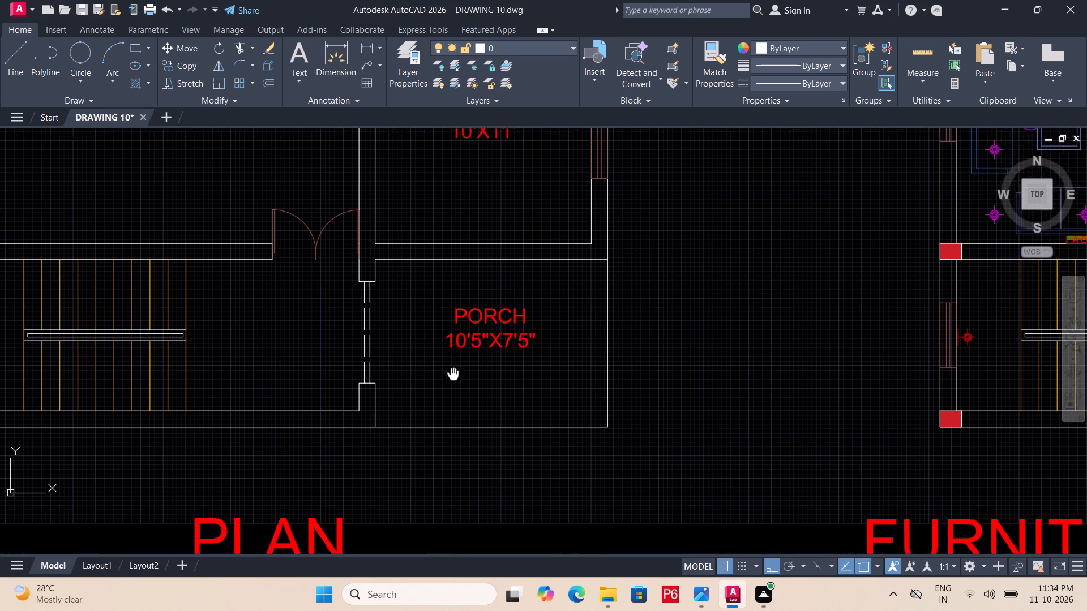
{"action": "middle_click_drag", "start_coordinate": [452, 368], "coordinate": [452, 367]}
{"action": "scroll", "coordinate": [460, 424], "scroll_direction": "up", "scroll_amount": 2}
{"action": "key", "text": "Escape"}
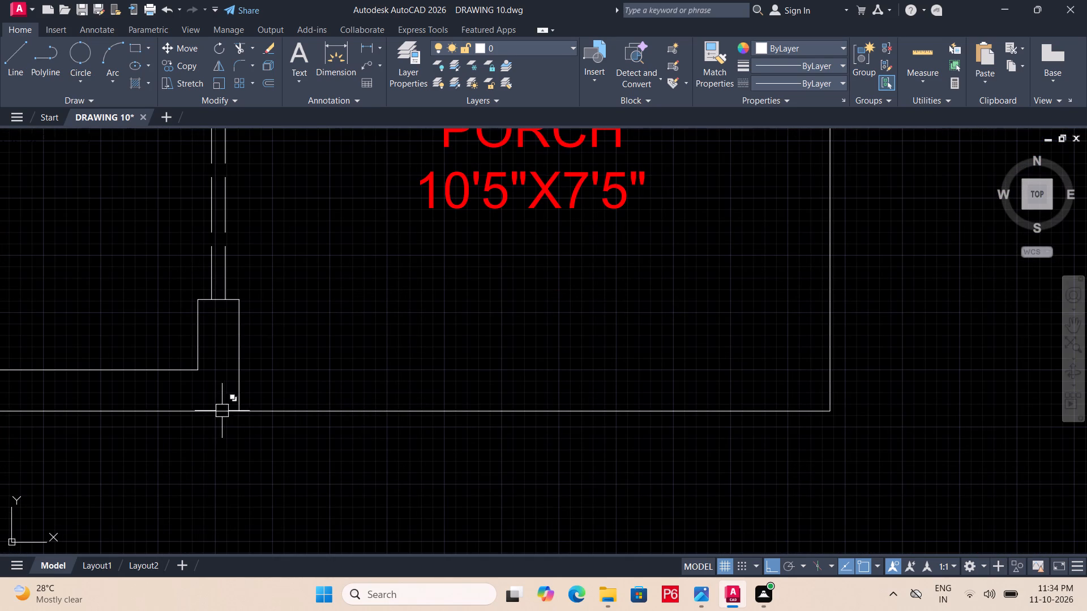
{"action": "left_click", "coordinate": [389, 406]}
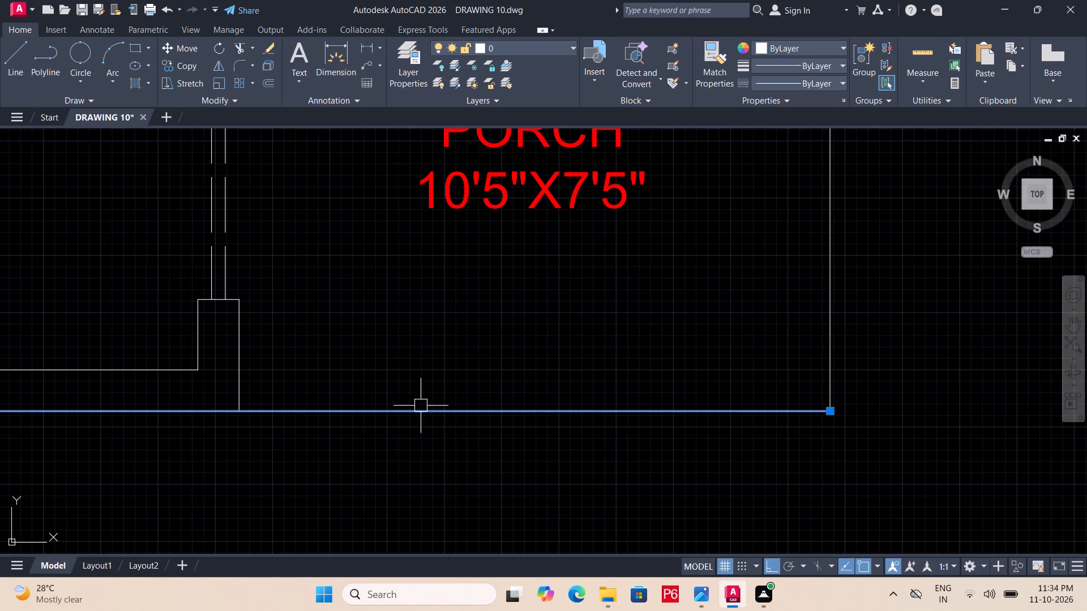
{"action": "left_click", "coordinate": [831, 409]}
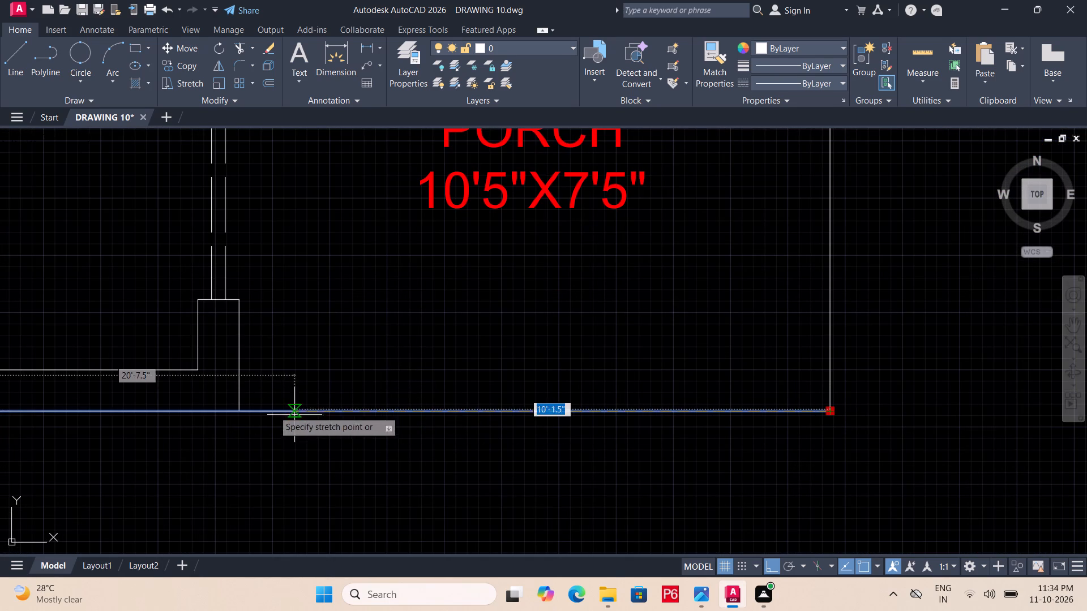
{"action": "left_click", "coordinate": [230, 406]}
{"action": "scroll", "coordinate": [232, 410], "scroll_direction": "up", "scroll_amount": 2}
{"action": "left_click", "coordinate": [230, 411]}
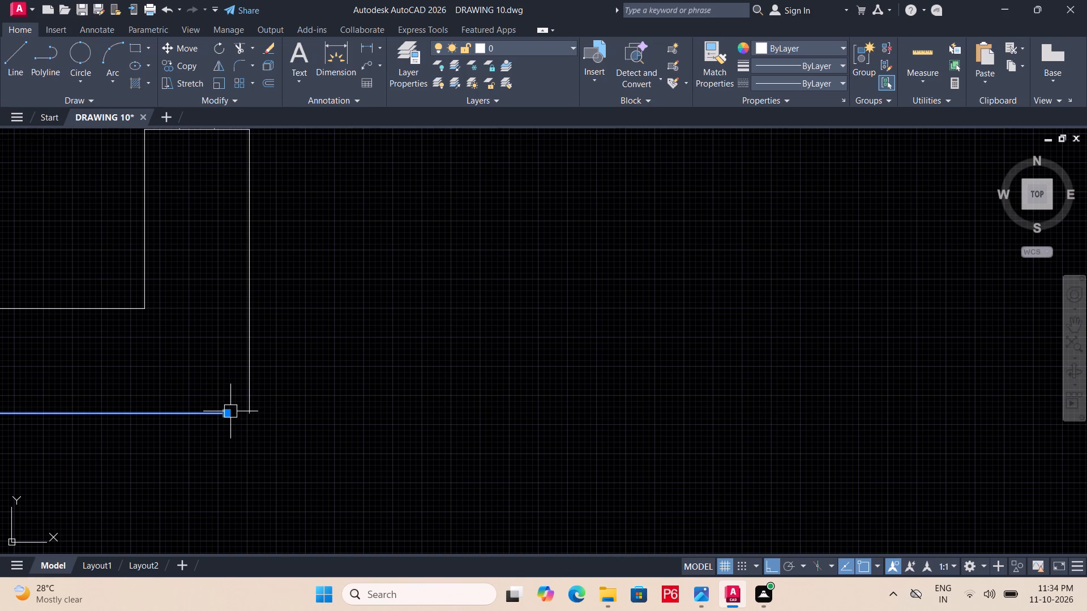
{"action": "left_click", "coordinate": [226, 416]}
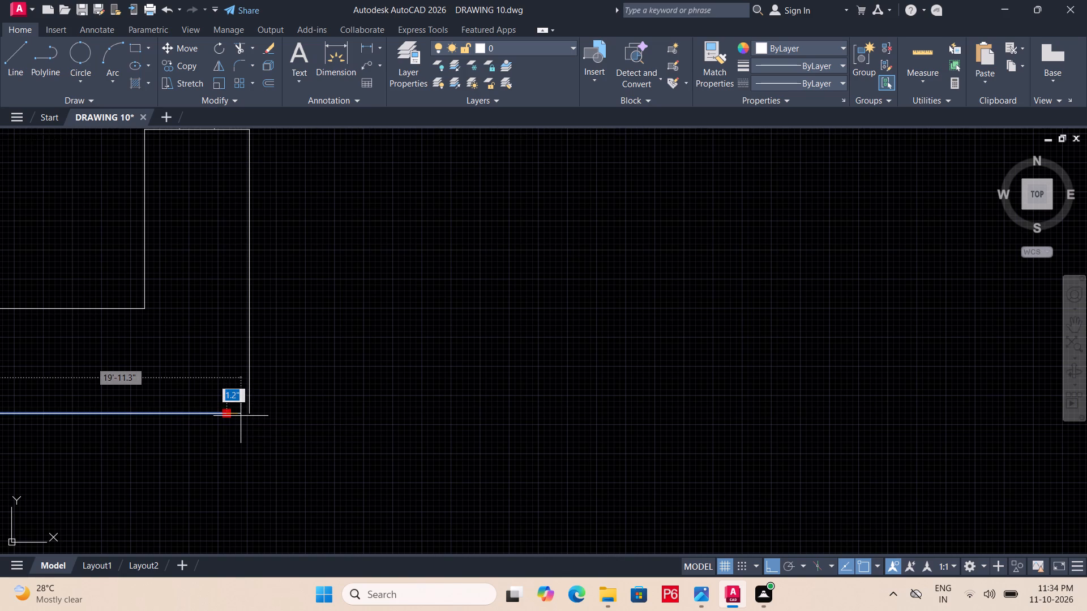
{"action": "left_click", "coordinate": [250, 416]}
{"action": "scroll", "coordinate": [249, 420], "scroll_direction": "down", "scroll_amount": 2}
{"action": "key", "text": "Escape"}
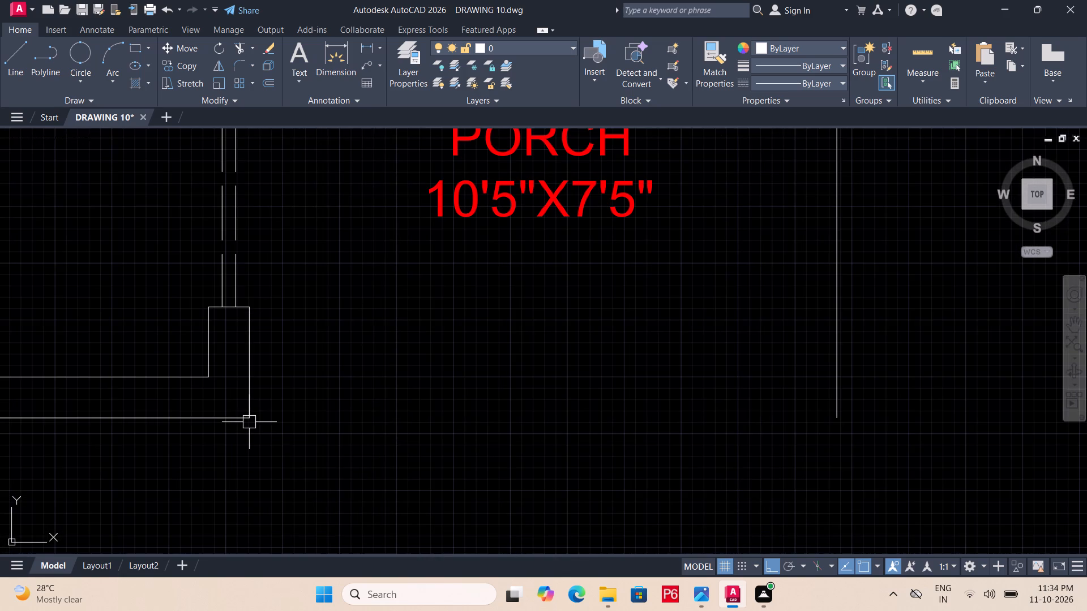
Draw a line along the porch's open south side from the stub's outer corner to the porch's southeast corner, and save the drawing.
{"action": "type", "text": "L"}
{"action": "key", "text": "space"}
{"action": "left_click", "coordinate": [249, 423]}
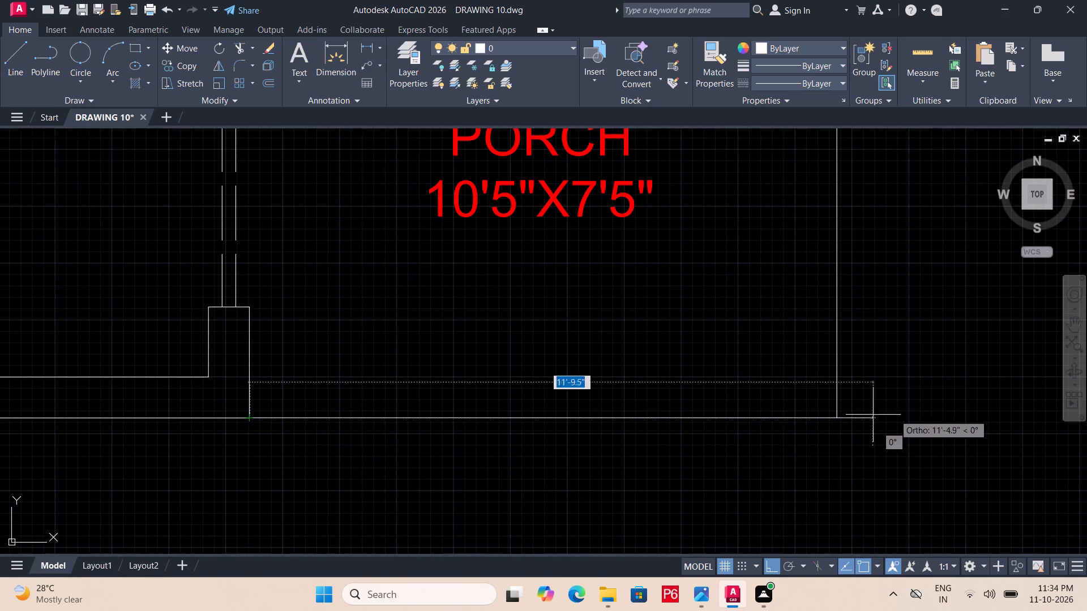
{"action": "left_click", "coordinate": [835, 415]}
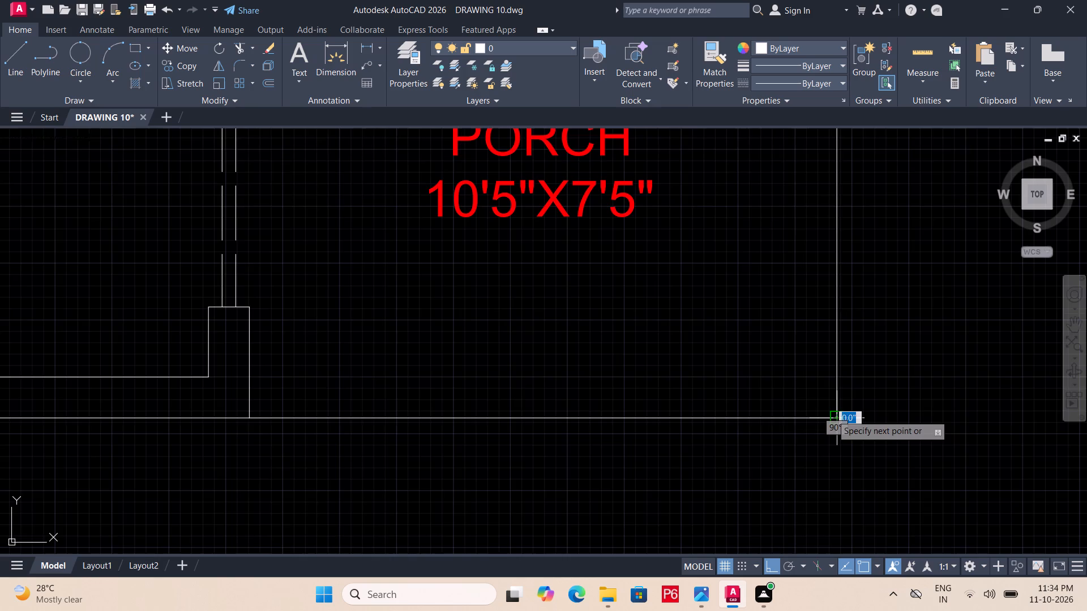
{"action": "scroll", "coordinate": [831, 416], "scroll_direction": "down", "scroll_amount": 1, "text": "ctrl"}
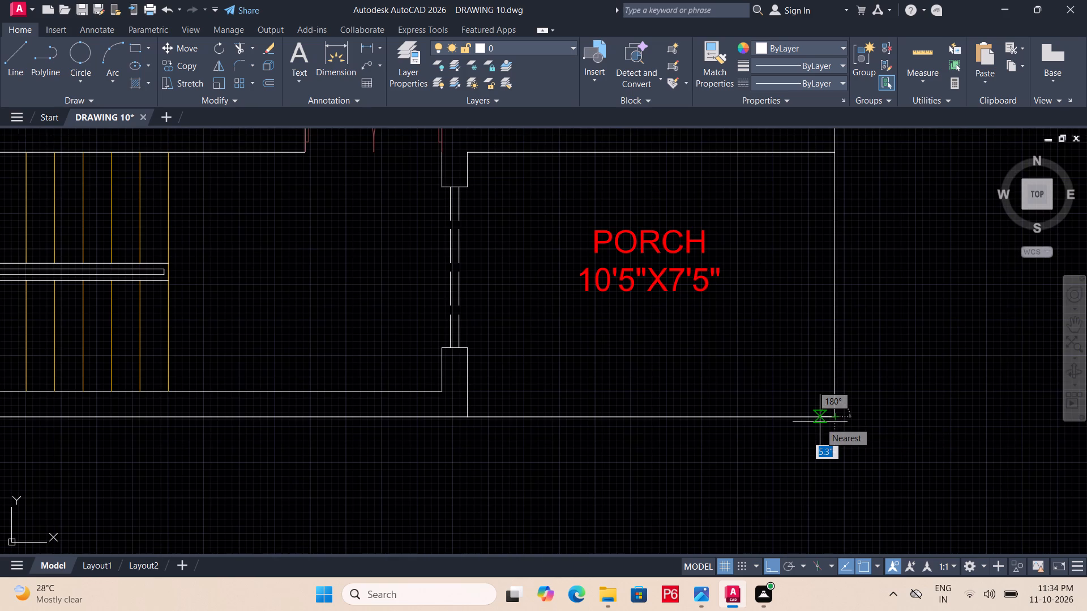
{"action": "key", "text": "ctrl+s"}
{"action": "key", "text": "ctrl+s"}
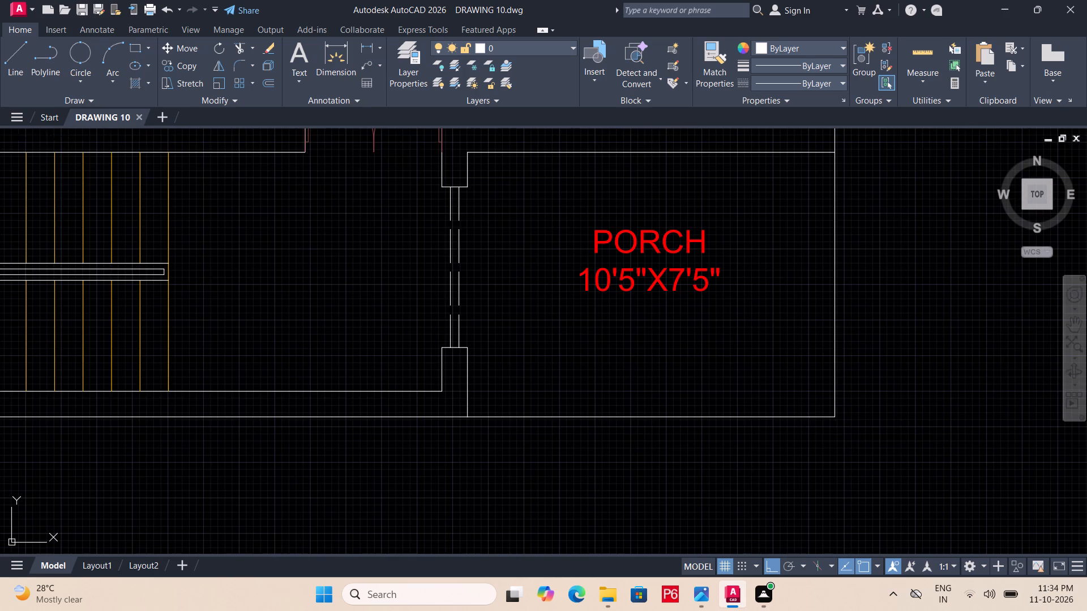
{"action": "key", "text": "ctrl+s"}
Offset the porch's new south line 4" inward, toward the porch interior.
{"action": "left_click", "coordinate": [769, 413]}
{"action": "key", "text": "o"}
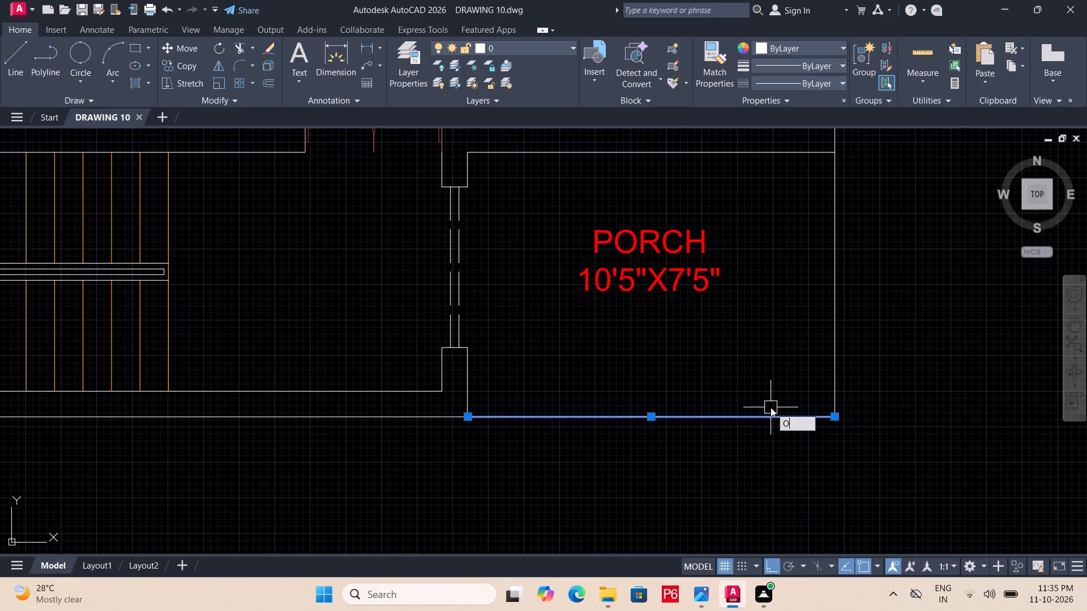
{"action": "key", "text": "Return"}
{"action": "type", "text": "4\""}
{"action": "key", "text": "Return"}
{"action": "double_click", "coordinate": [771, 378]}
{"action": "key", "text": "Escape"}
Draw two crossing diagonals between opposite corners of the narrow strip formed by the porch's two south lines.
{"action": "scroll", "coordinate": [721, 404], "scroll_direction": "up", "scroll_amount": 1}
{"action": "middle_click_drag", "start_coordinate": [721, 404], "coordinate": [690, 405]}
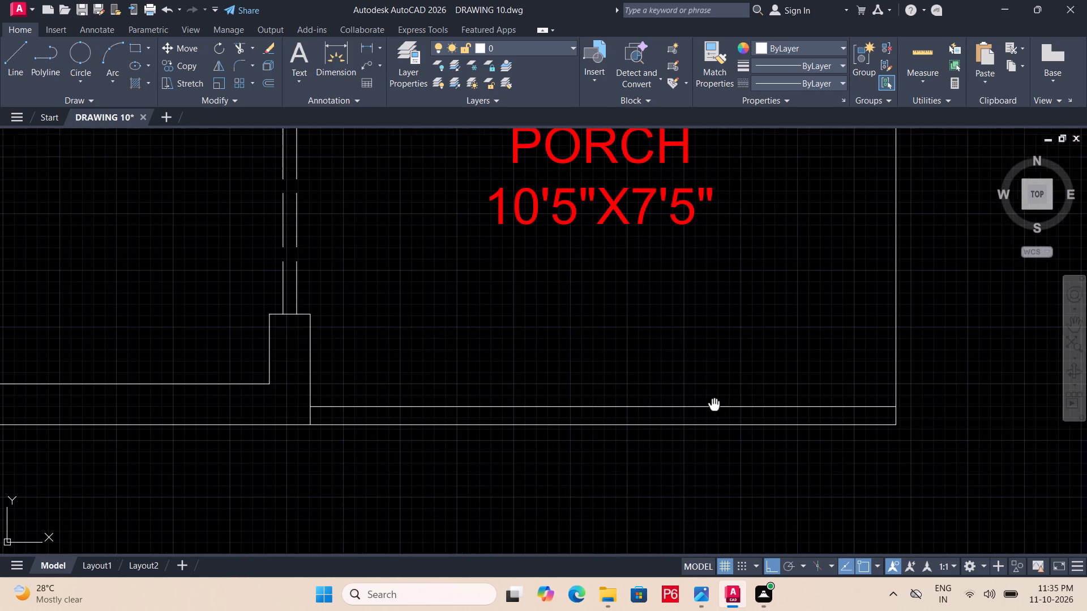
{"action": "middle_click_drag", "start_coordinate": [690, 405], "coordinate": [682, 405]}
{"action": "type", "text": "L"}
{"action": "key", "text": "space"}
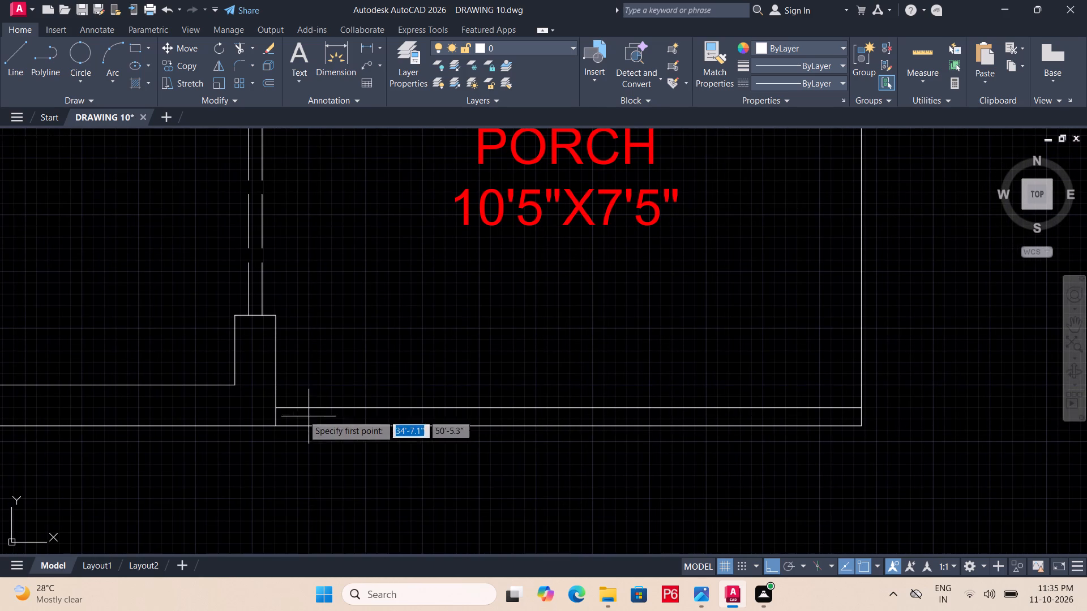
{"action": "left_click", "coordinate": [273, 405]}
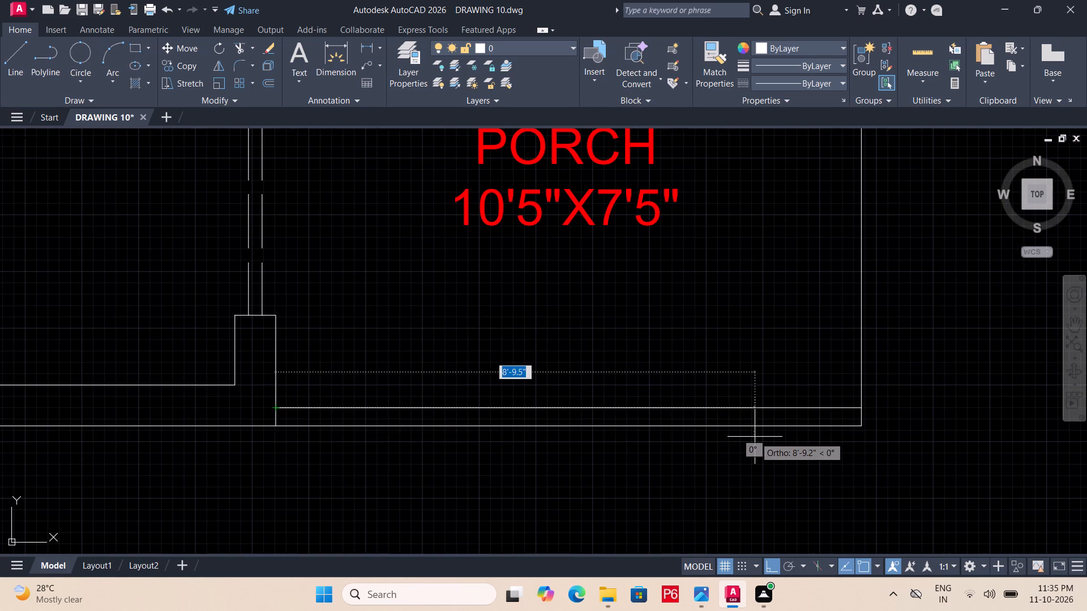
{"action": "key", "text": "F8"}
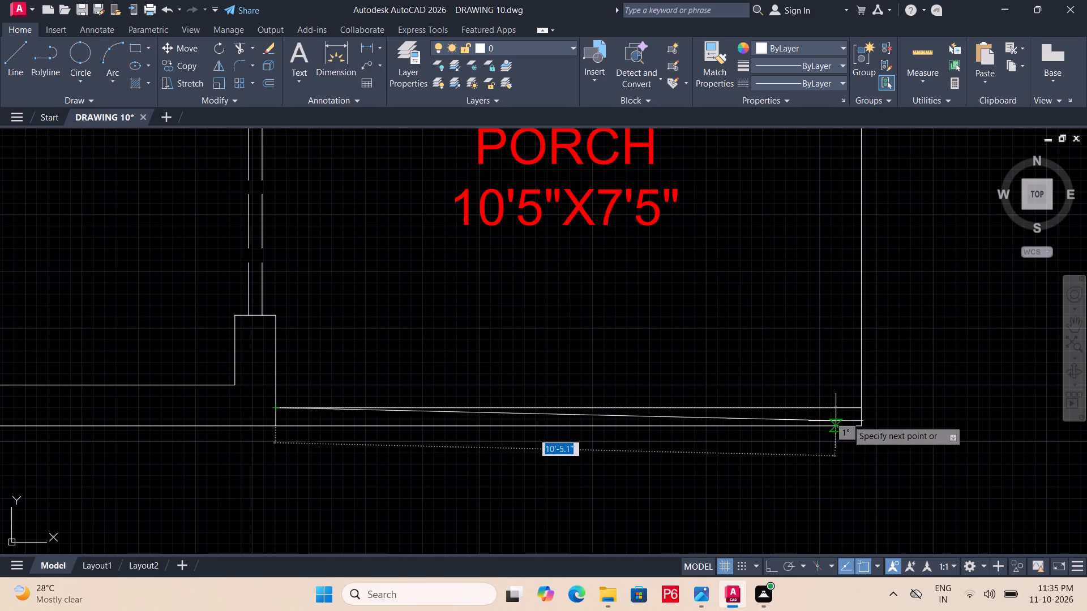
{"action": "left_click", "coordinate": [864, 426]}
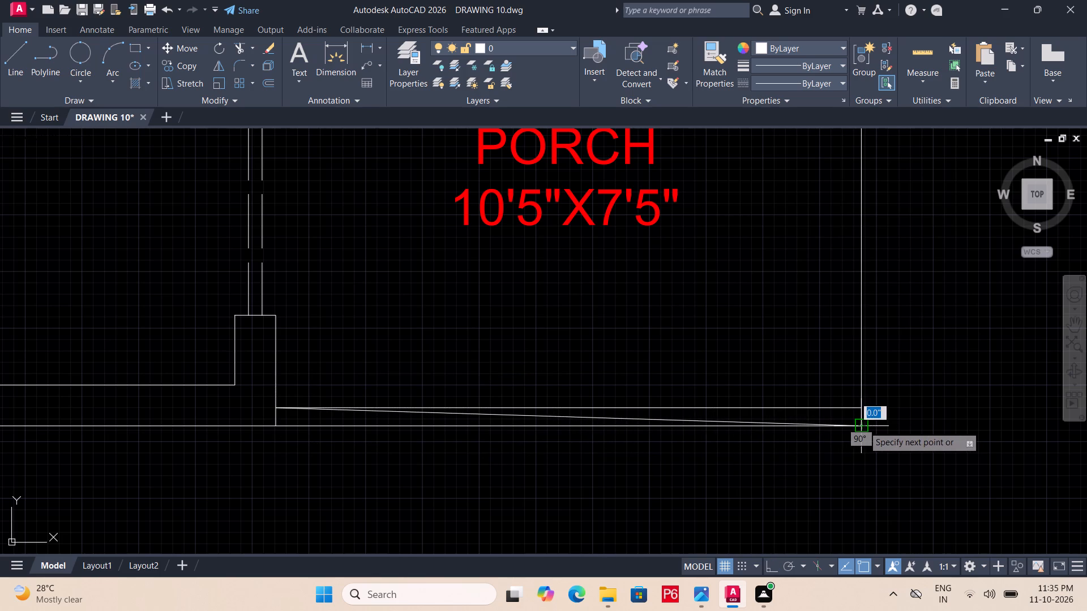
{"action": "key", "text": "space"}
{"action": "key", "text": "space"}
{"action": "scroll", "coordinate": [859, 410], "scroll_direction": "up", "scroll_amount": 2}
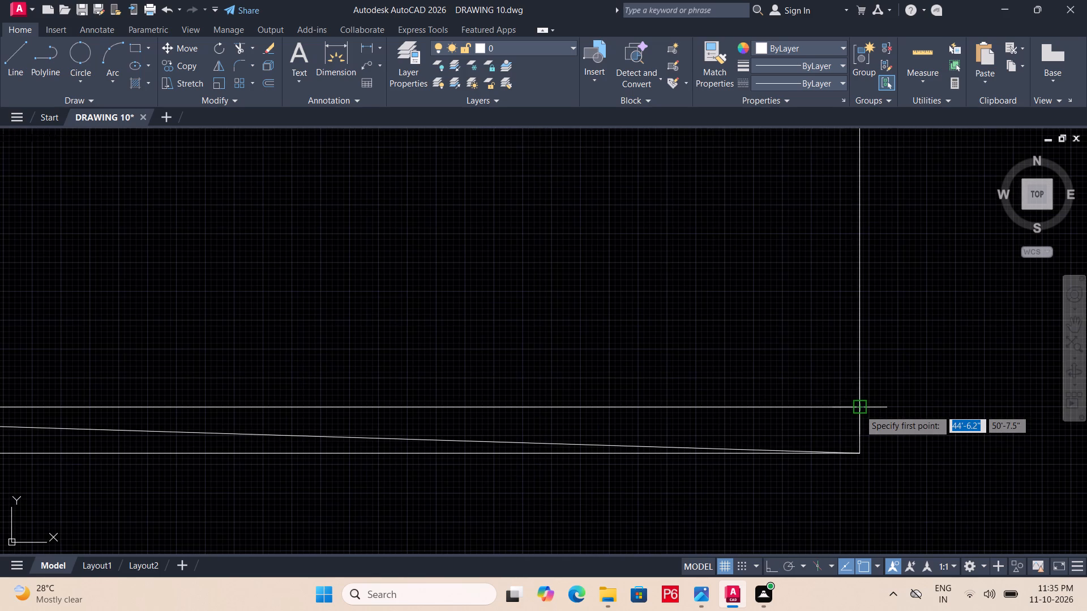
{"action": "left_click", "coordinate": [859, 410]}
{"action": "middle_click_drag", "start_coordinate": [541, 483], "coordinate": [873, 384]}
{"action": "scroll", "coordinate": [760, 376], "scroll_direction": "down", "scroll_amount": 2}
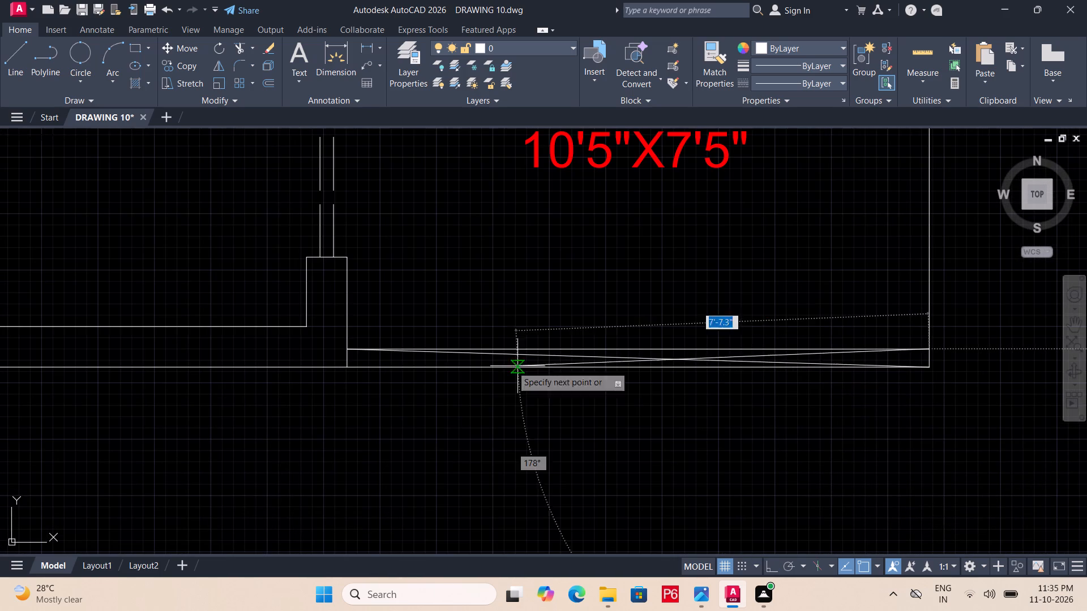
{"action": "scroll", "coordinate": [331, 368], "scroll_direction": "up", "scroll_amount": 2}
{"action": "left_click", "coordinate": [371, 366]}
{"action": "key", "text": "space"}
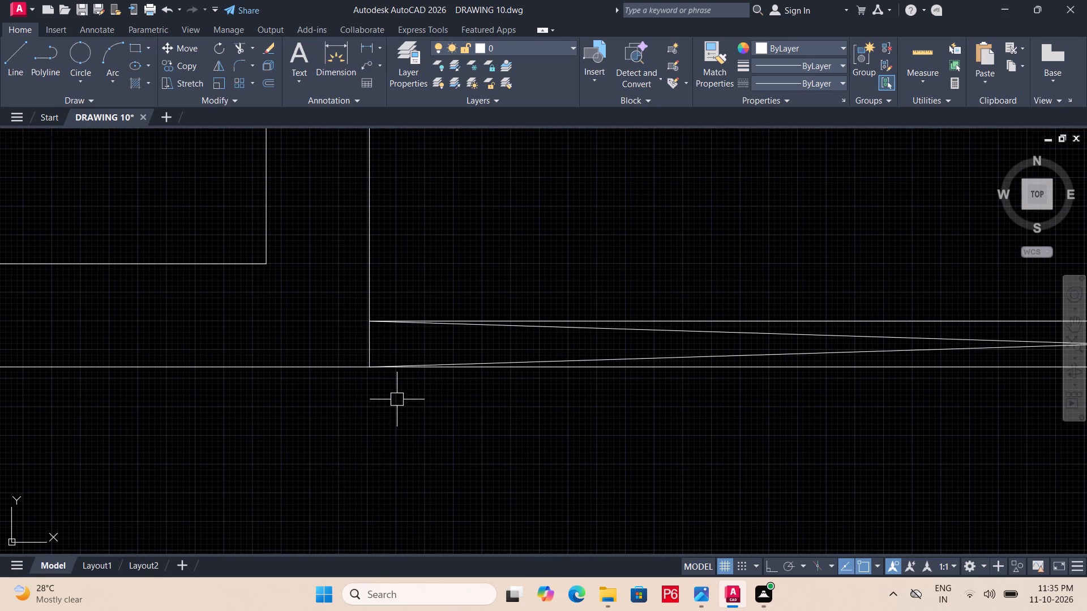
Delete the two horizontal lines bounding the crossed diagonals at the porch opening, and save the drawing.
{"action": "scroll", "coordinate": [398, 402], "scroll_direction": "down", "scroll_amount": 2}
{"action": "middle_click_drag", "start_coordinate": [398, 402], "coordinate": [354, 427]}
{"action": "left_click", "coordinate": [593, 386]}
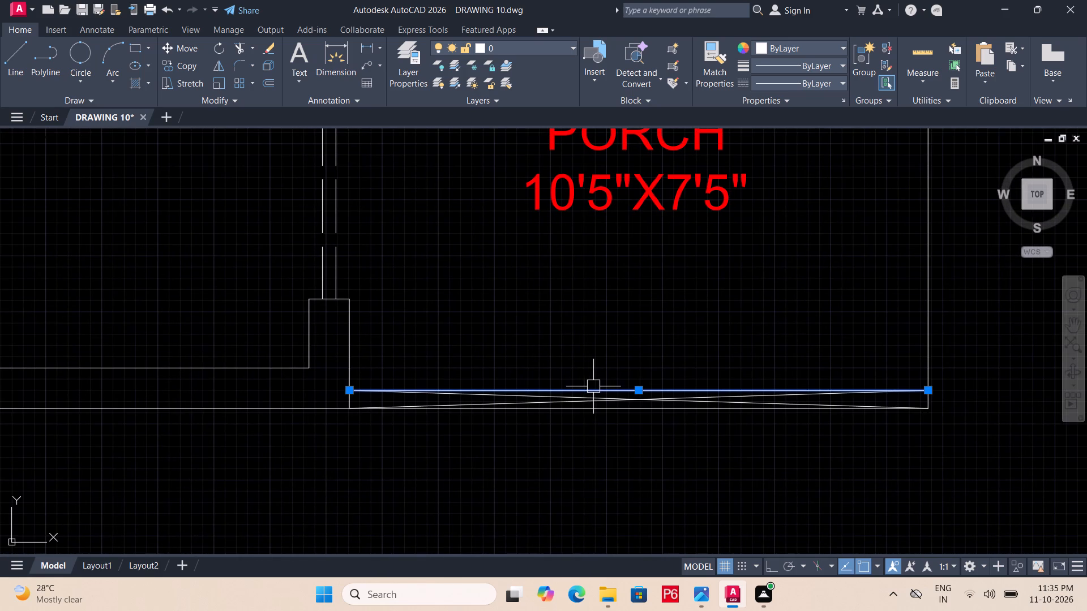
{"action": "key", "text": "Delete"}
{"action": "left_click", "coordinate": [645, 411]}
{"action": "key", "text": "Delete"}
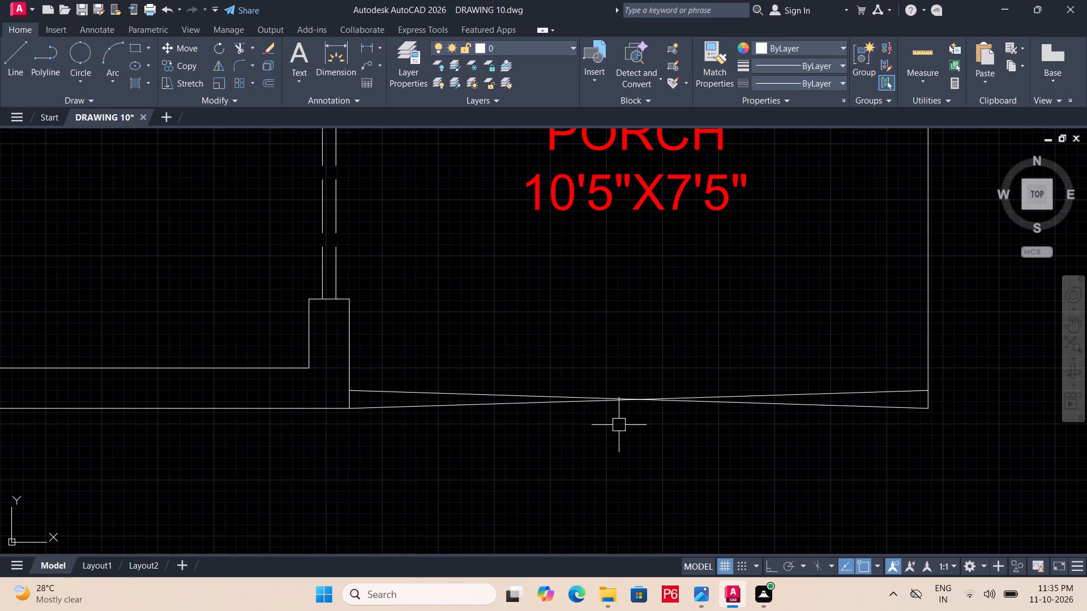
{"action": "scroll", "coordinate": [583, 427], "scroll_direction": "down", "scroll_amount": 2}
{"action": "middle_click_drag", "start_coordinate": [582, 427], "coordinate": [568, 416]}
{"action": "key", "text": "ctrl+s"}
{"action": "key", "text": "ctrl+s"}
{"action": "key", "text": "ctrl+s"}
{"action": "key", "text": "ctrl+s"}
{"action": "key", "text": "ctrl+s"}
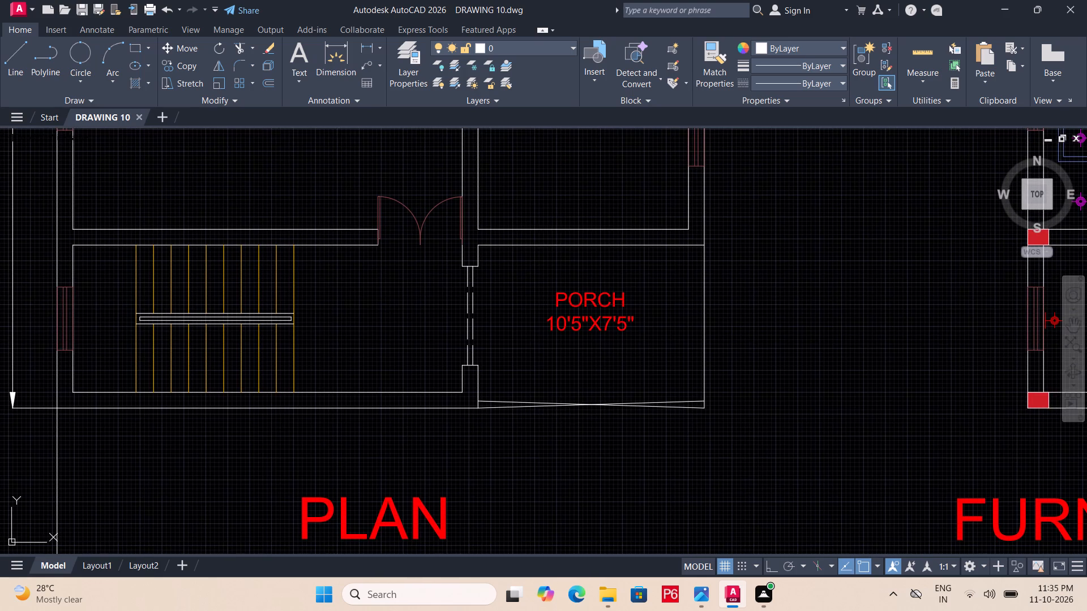
{"action": "key", "text": "ctrl+s"}
{"action": "key", "text": "ctrl+s"}
{"action": "key", "text": "ctrl+s"}
{"action": "key", "text": "ctrl+s"}
Copy the PORCH 10'5"X7'5" label straight down, to just below the crossed diagonals at the porch's south opening.
{"action": "left_click", "coordinate": [608, 302]}
{"action": "type", "text": "CO"}
{"action": "key", "text": "space"}
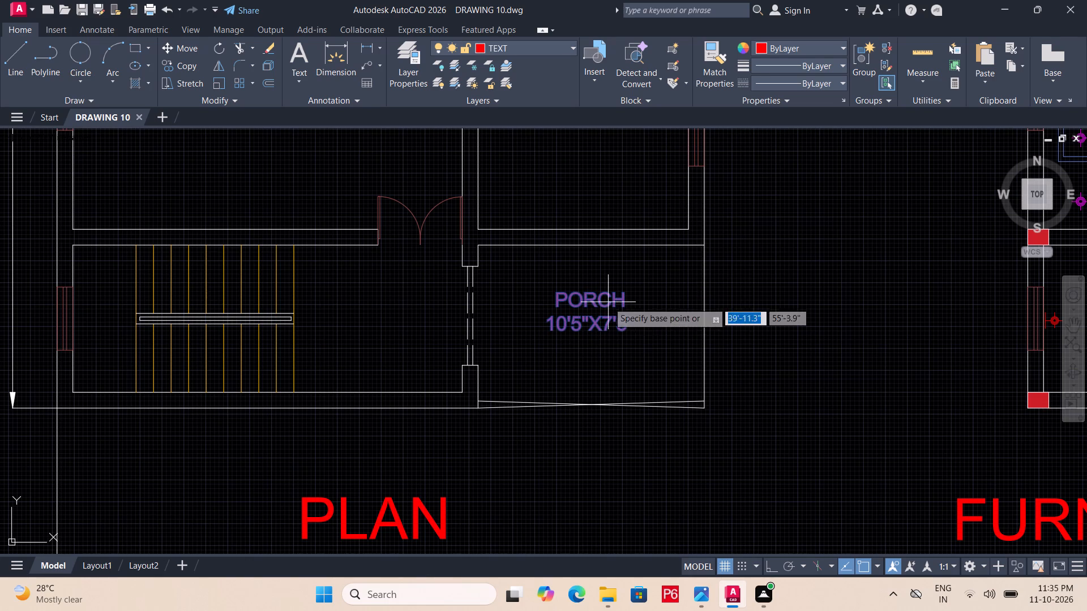
{"action": "left_click", "coordinate": [608, 302]}
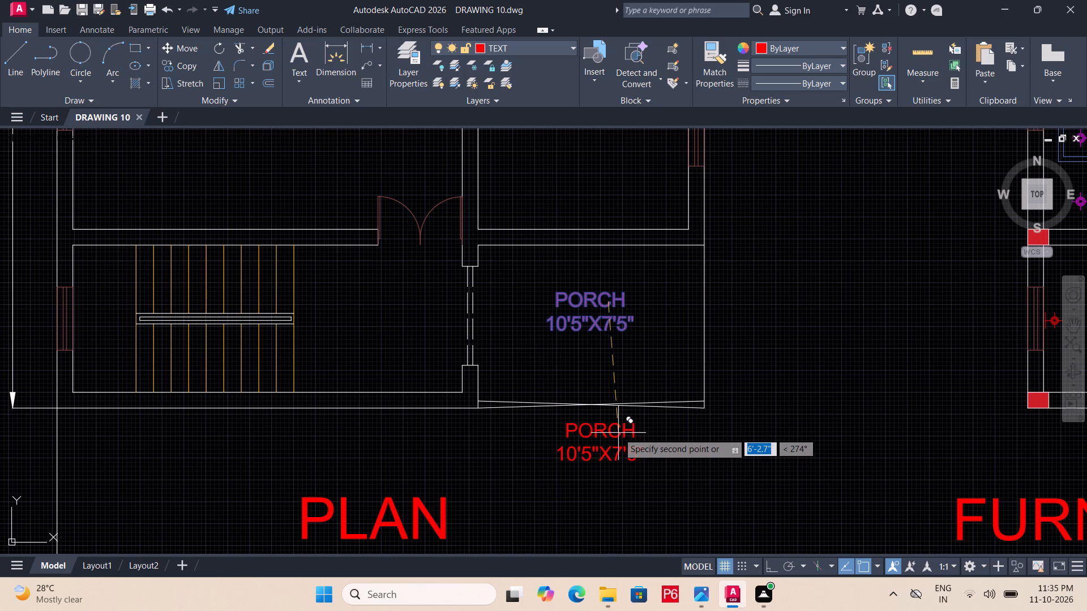
{"action": "key", "text": "F8"}
{"action": "left_click", "coordinate": [618, 433]}
{"action": "key", "text": "Escape"}
Replace the copied porch label's text with GATE, and save the drawing.
{"action": "triple_click", "coordinate": [614, 434]}
{"action": "left_click", "coordinate": [614, 434]}
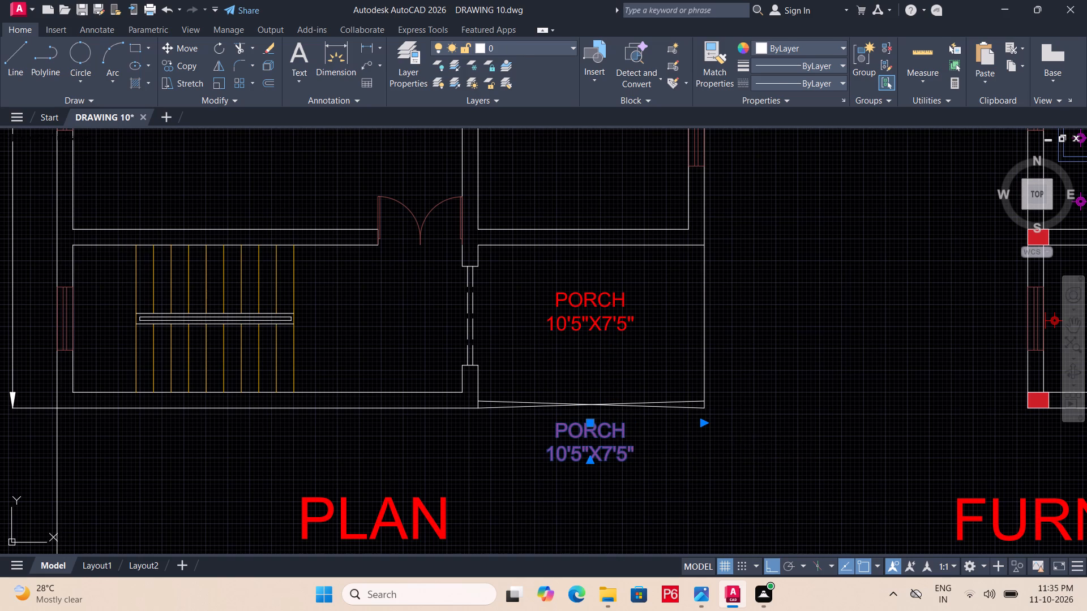
{"action": "scroll", "coordinate": [641, 457], "scroll_direction": "up", "scroll_amount": 2}
{"action": "left_click", "coordinate": [645, 445]}
{"action": "key", "text": "BackSpace"}
{"action": "key", "text": "BackSpace"}
{"action": "key", "text": "BackSpace"}
{"action": "key", "text": "BackSpace"}
{"action": "key", "text": "BackSpace"}
{"action": "key", "text": "BackSpace"}
{"action": "key", "text": "BackSpace"}
{"action": "key", "text": "BackSpace"}
{"action": "key", "text": "BackSpace"}
{"action": "key", "text": "BackSpace"}
{"action": "key", "text": "BackSpace"}
{"action": "key", "text": "BackSpace"}
{"action": "key", "text": "BackSpace"}
{"action": "key", "text": "BackSpace"}
{"action": "key", "text": "BackSpace"}
{"action": "key", "text": "BackSpace"}
{"action": "key", "text": "BackSpace"}
{"action": "key", "text": "BackSpace"}
{"action": "key", "text": "BackSpace"}
{"action": "key", "text": "BackSpace"}
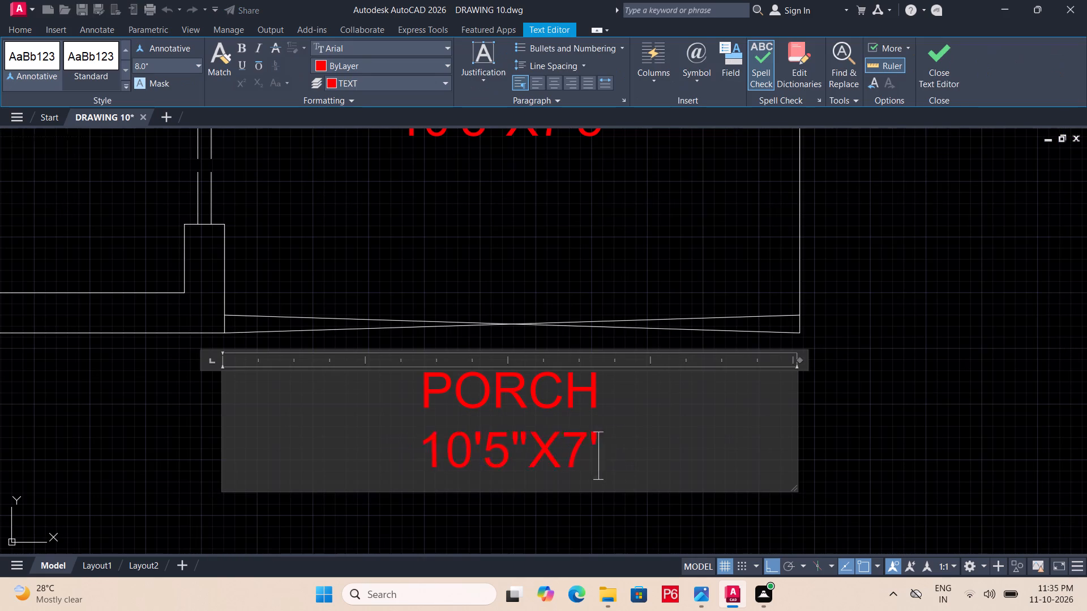
{"action": "type", "text": "GATE"}
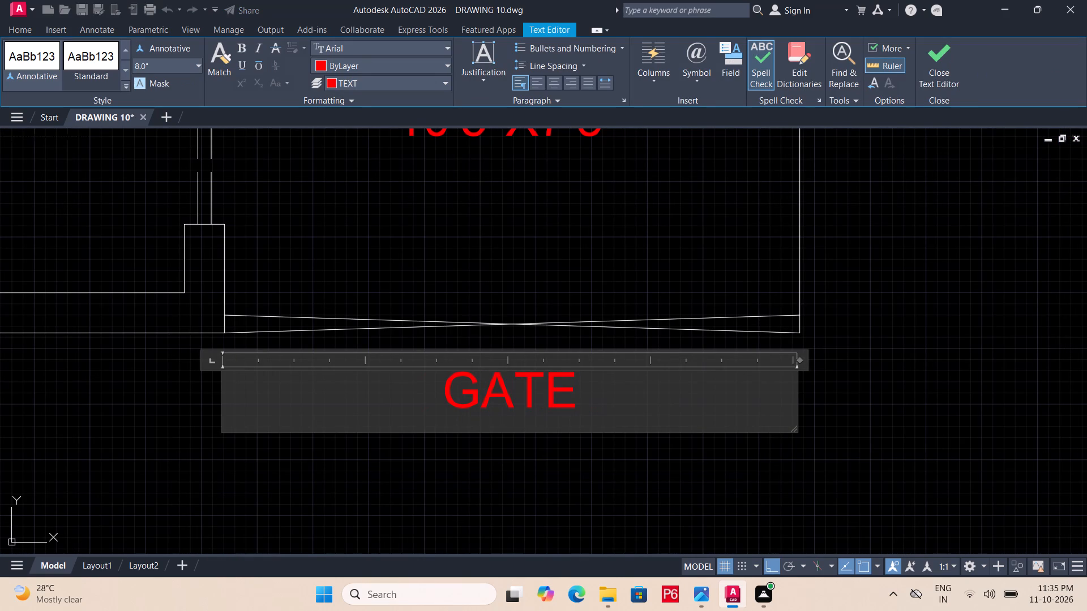
{"action": "left_click", "coordinate": [635, 472]}
{"action": "key", "text": "Escape"}
{"action": "scroll", "coordinate": [562, 406], "scroll_direction": "down", "scroll_amount": 2}
{"action": "scroll", "coordinate": [509, 416], "scroll_direction": "down", "scroll_amount": 3}
{"action": "middle_click_drag", "start_coordinate": [524, 433], "coordinate": [540, 415]}
{"action": "key", "text": "ctrl+s"}
{"action": "key", "text": "ctrl+s"}
{"action": "key", "text": "ctrl+s"}
{"action": "key", "text": "ctrl+s"}
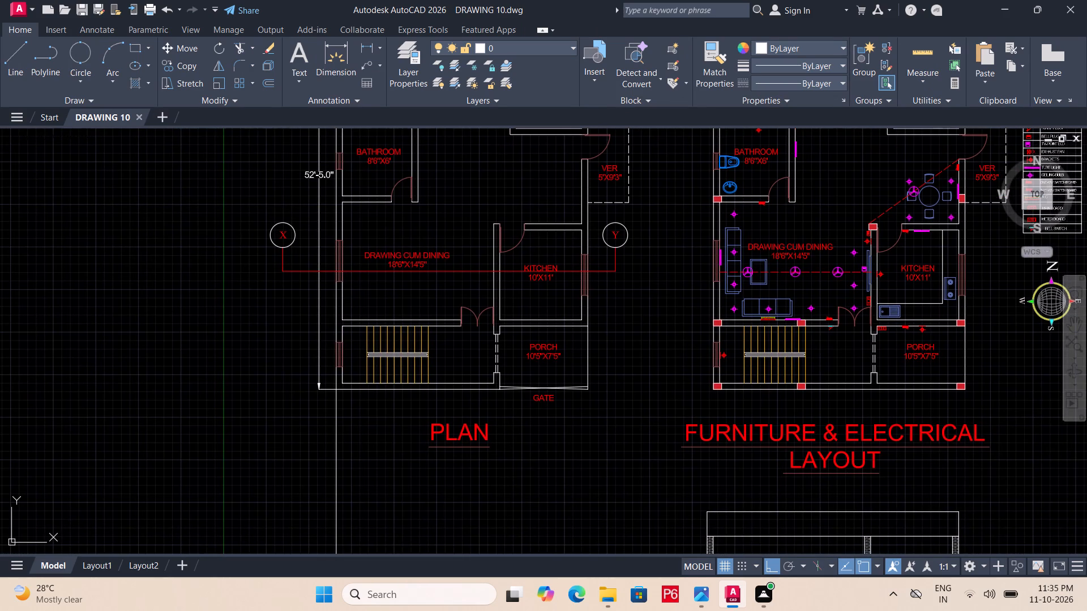
Draw a vertical ray downward from the stub's outer corner at the west end of the gate.
{"action": "scroll", "coordinate": [540, 415], "scroll_direction": "down", "scroll_amount": 1}
{"action": "middle_click_drag", "start_coordinate": [537, 418], "coordinate": [533, 476]}
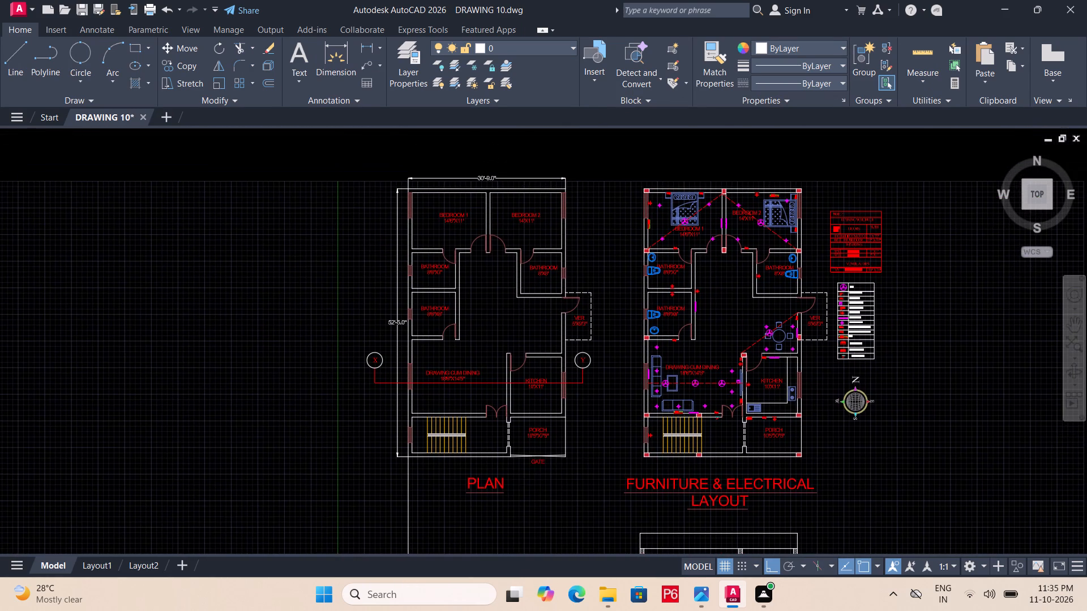
{"action": "middle_click_drag", "start_coordinate": [521, 519], "coordinate": [542, 338]}
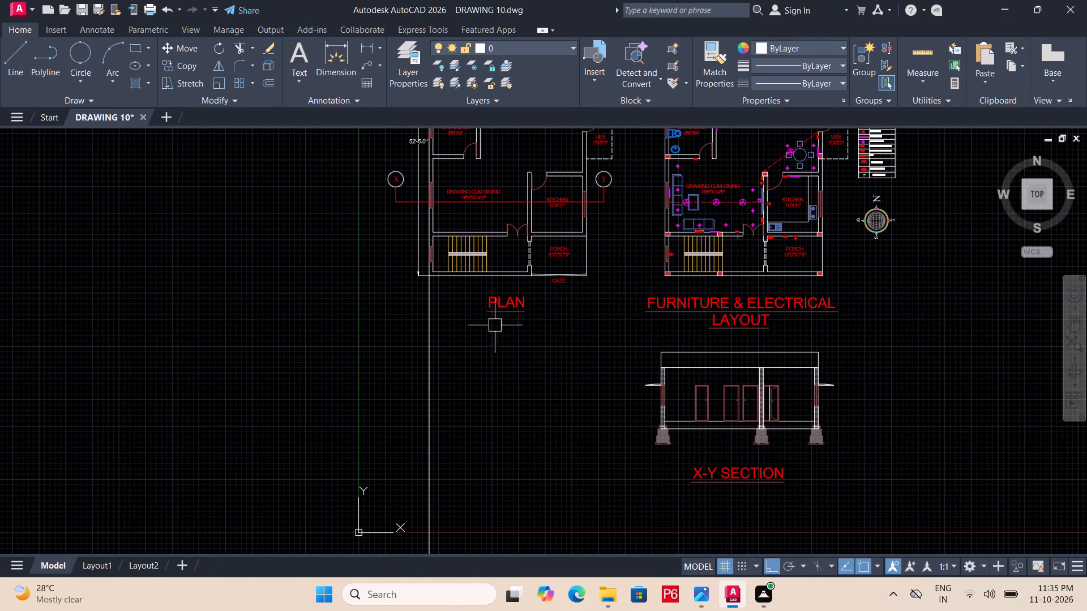
{"action": "scroll", "coordinate": [448, 283], "scroll_direction": "up", "scroll_amount": 1}
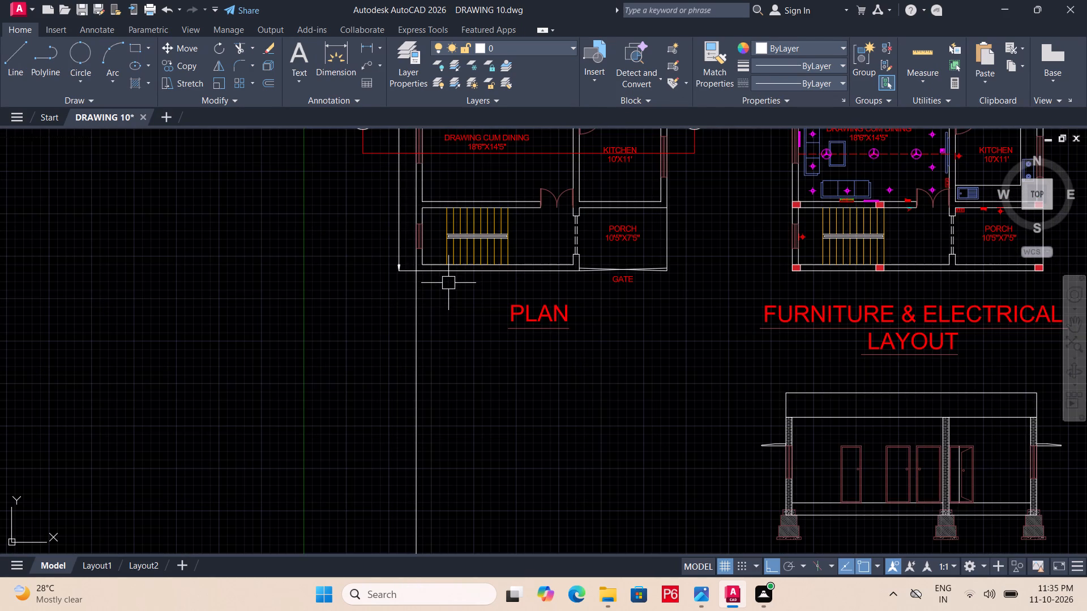
{"action": "middle_click_drag", "start_coordinate": [448, 283], "coordinate": [465, 338]}
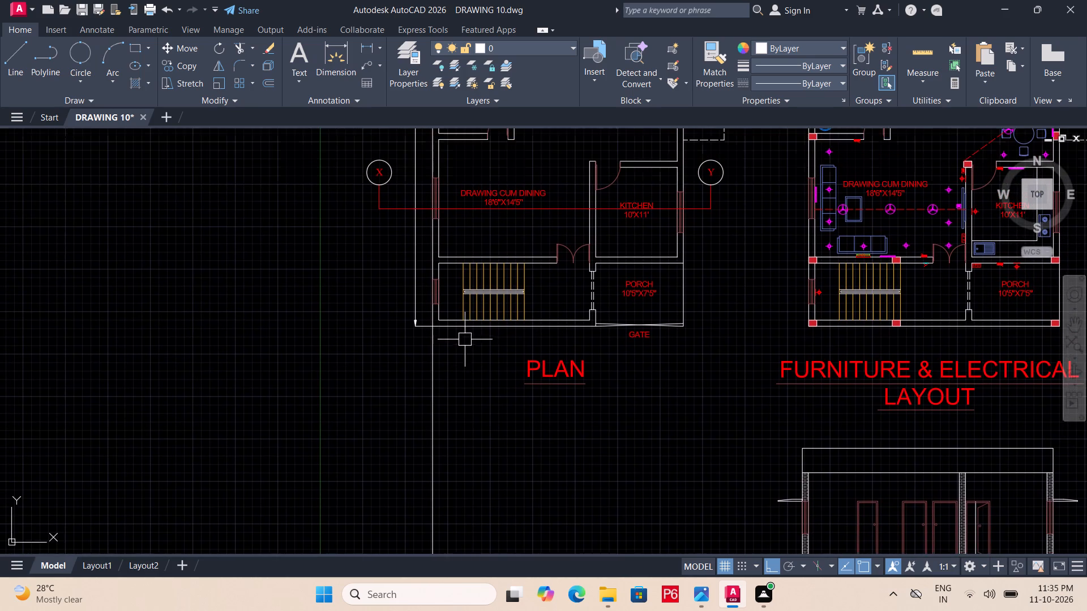
{"action": "middle_click_drag", "start_coordinate": [466, 346], "coordinate": [499, 305]}
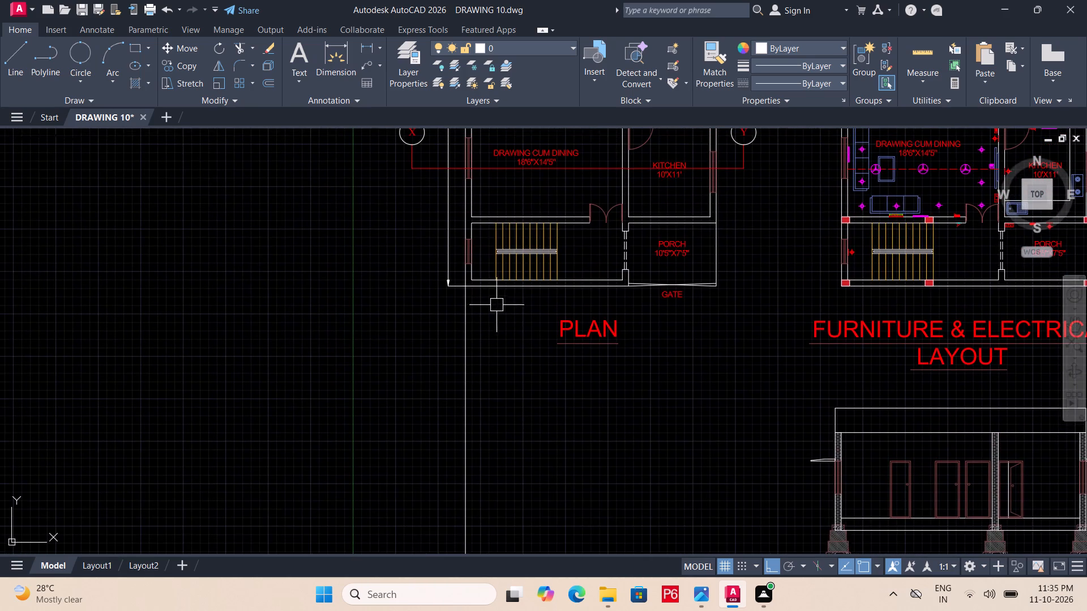
{"action": "scroll", "coordinate": [478, 268], "scroll_direction": "up", "scroll_amount": 1}
{"action": "middle_click_drag", "start_coordinate": [711, 300], "coordinate": [617, 303]}
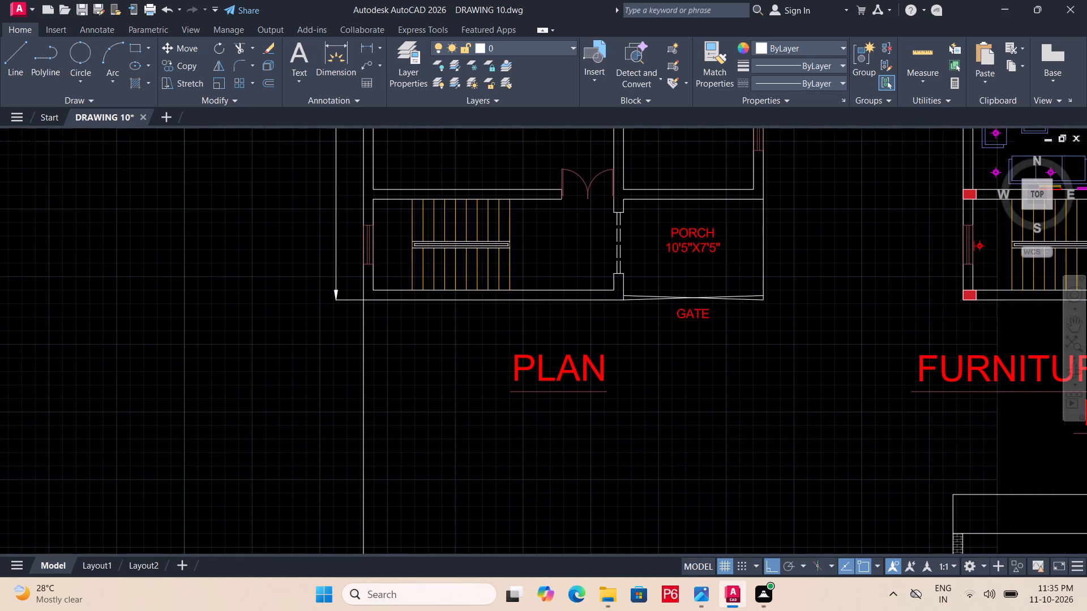
{"action": "type", "text": "RA"}
{"action": "type", "text": "Y"}
{"action": "key", "text": "space"}
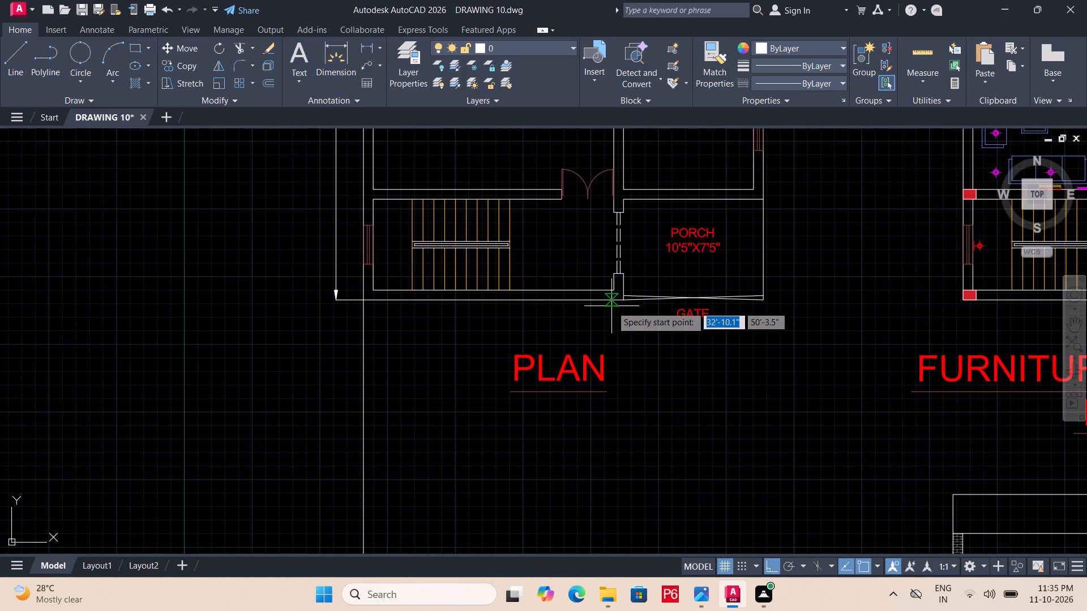
{"action": "scroll", "coordinate": [633, 299], "scroll_direction": "up", "scroll_amount": 2}
{"action": "left_click", "coordinate": [605, 302]}
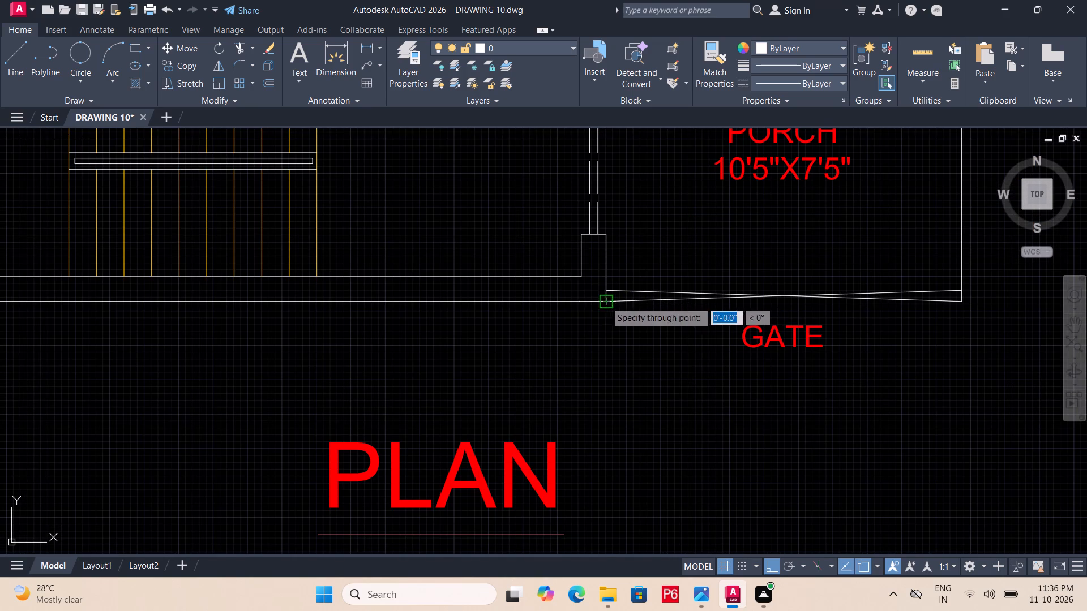
{"action": "left_click", "coordinate": [605, 394]}
{"action": "key", "text": "space"}
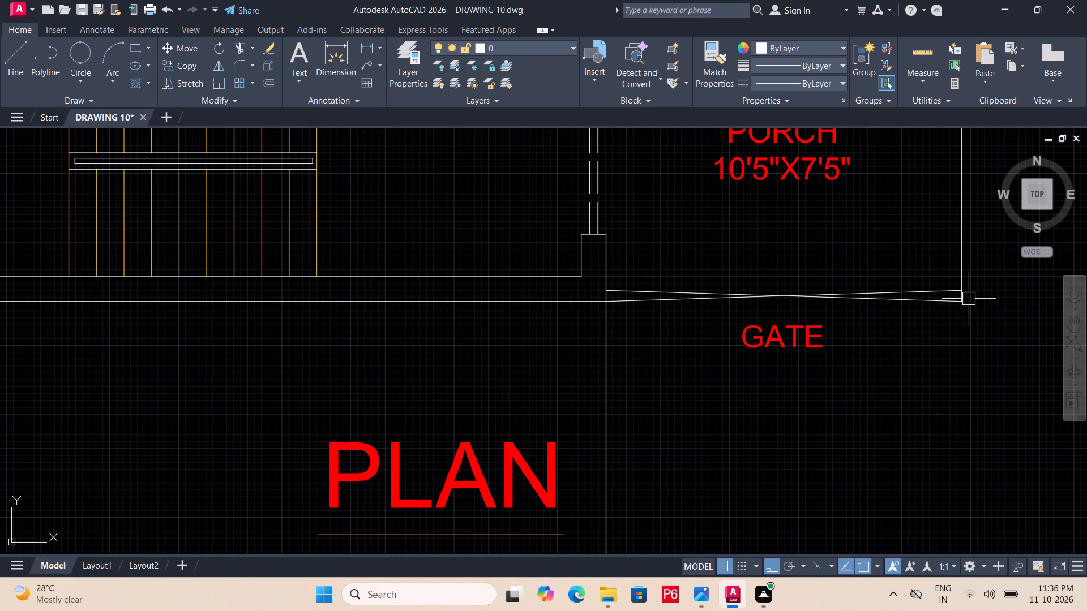
Draw a vertical ray downward from the porch's southeast corner at the east end of the gate.
{"action": "key", "text": "space"}
{"action": "left_click", "coordinate": [962, 303]}
{"action": "double_click", "coordinate": [961, 387]}
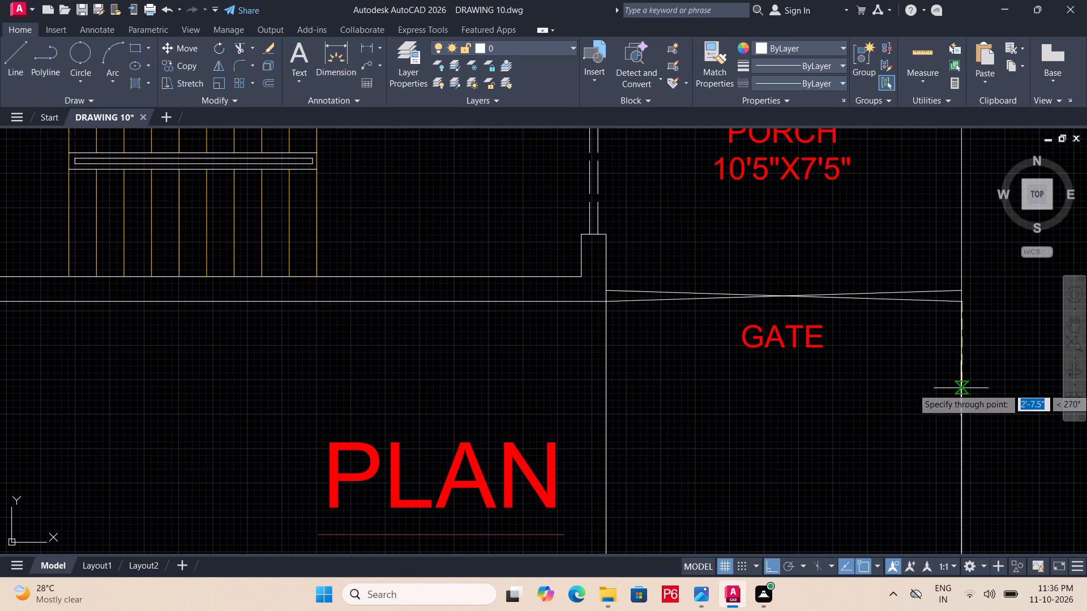
{"action": "key", "text": "space"}
{"action": "middle_click_drag", "start_coordinate": [901, 384], "coordinate": [777, 409]}
{"action": "scroll", "coordinate": [901, 384], "scroll_direction": "down", "scroll_amount": 1}
{"action": "middle_click_drag", "start_coordinate": [735, 431], "coordinate": [757, 354]}
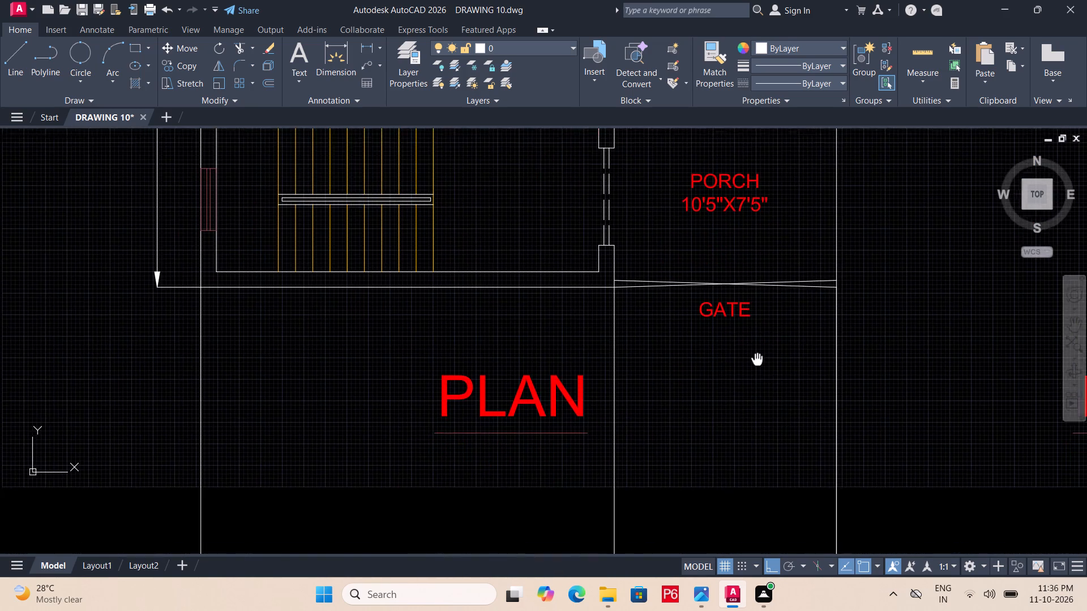
{"action": "middle_click_drag", "start_coordinate": [757, 354], "coordinate": [759, 343]}
{"action": "scroll", "coordinate": [746, 336], "scroll_direction": "down", "scroll_amount": 2}
{"action": "middle_click_drag", "start_coordinate": [729, 368], "coordinate": [728, 305]}
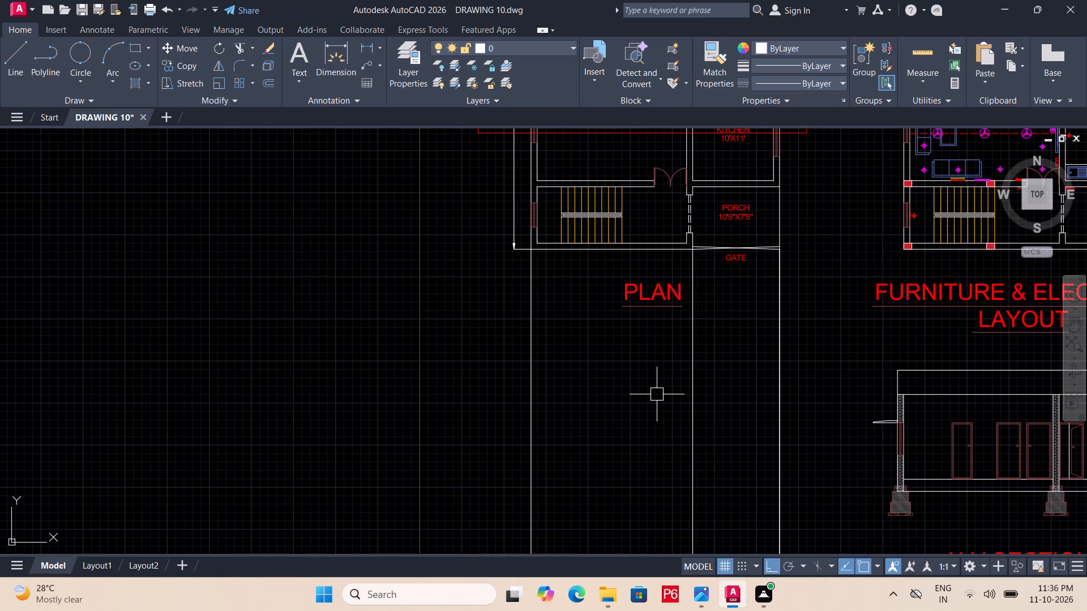
Copy the X-Y section's two roof-level lines, two floor-line segments and bottom line straight across onto the vertical rays below the plan.
{"action": "scroll", "coordinate": [643, 395], "scroll_direction": "down", "scroll_amount": 1}
{"action": "middle_click_drag", "start_coordinate": [618, 418], "coordinate": [558, 380]}
{"action": "scroll", "coordinate": [563, 416], "scroll_direction": "up", "scroll_amount": 1}
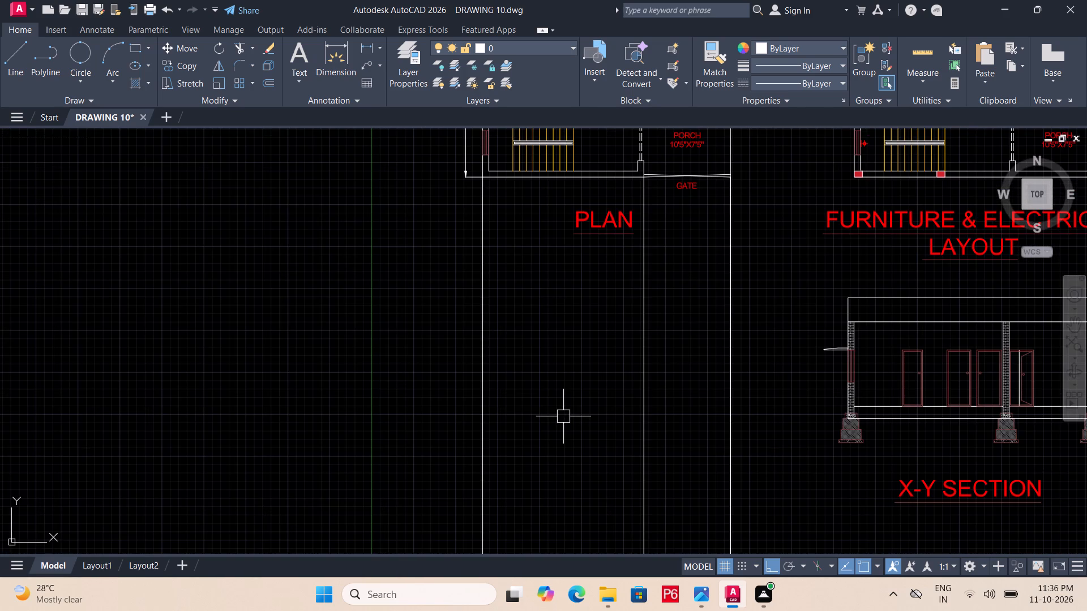
{"action": "key", "text": "Escape"}
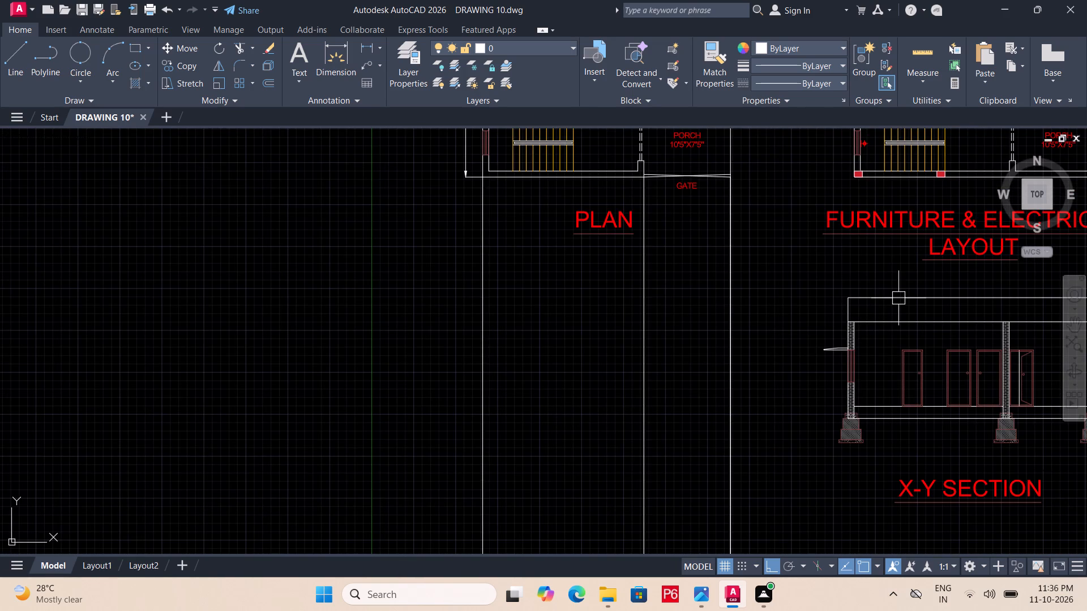
{"action": "left_click", "coordinate": [898, 298]}
{"action": "left_click", "coordinate": [900, 321]}
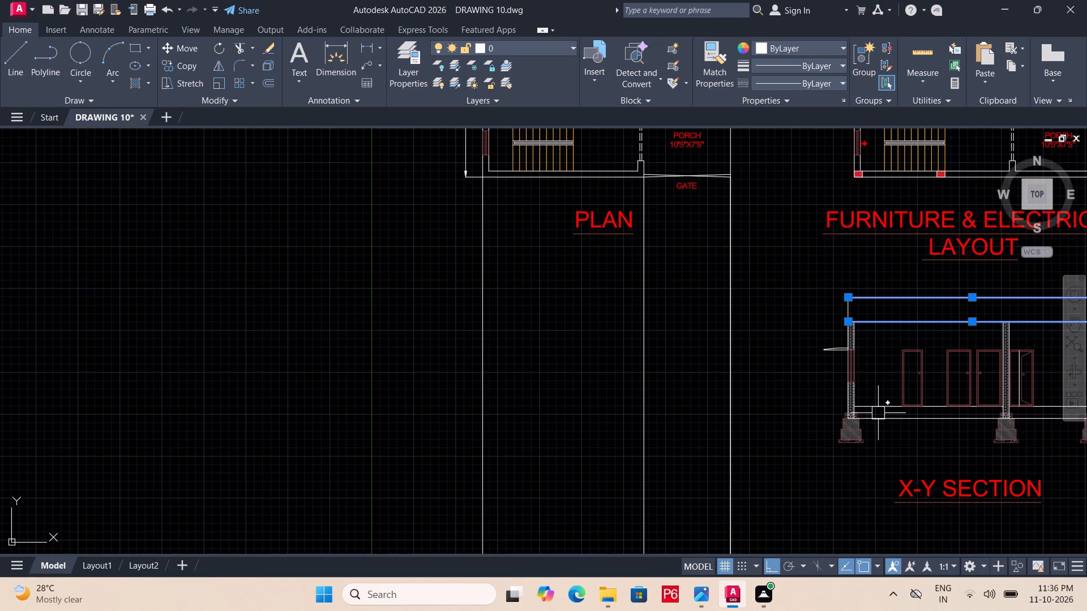
{"action": "left_click", "coordinate": [880, 407]}
{"action": "left_click", "coordinate": [884, 421]}
{"action": "middle_click_drag", "start_coordinate": [922, 421], "coordinate": [738, 416]}
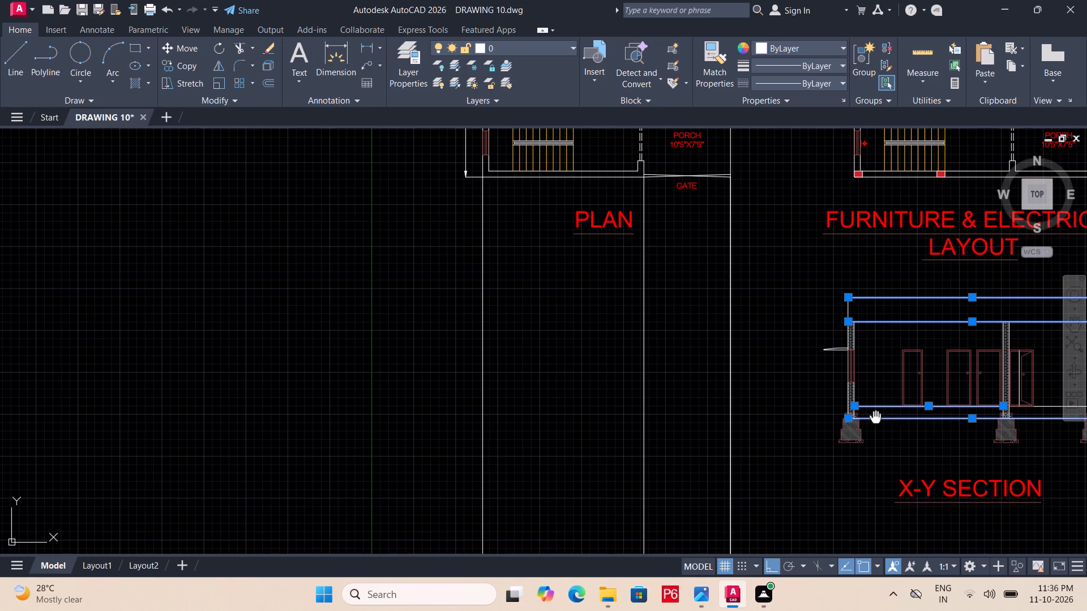
{"action": "middle_click_drag", "start_coordinate": [738, 416], "coordinate": [568, 416]}
{"action": "scroll", "coordinate": [722, 390], "scroll_direction": "up", "scroll_amount": 2}
{"action": "double_click", "coordinate": [686, 418]}
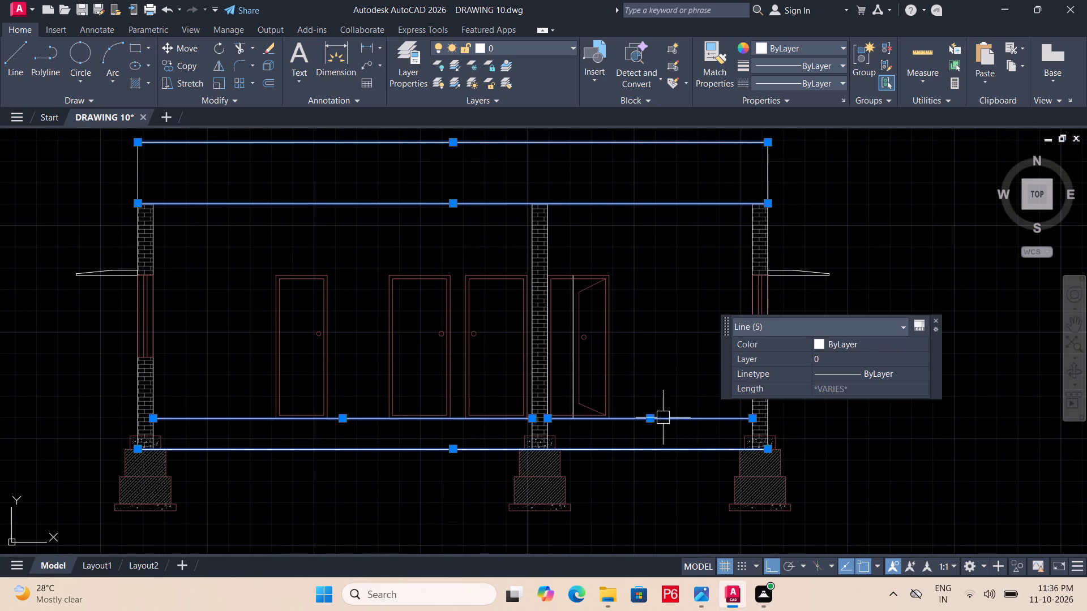
{"action": "middle_click_drag", "start_coordinate": [638, 418], "coordinate": [824, 395]}
{"action": "scroll", "coordinate": [824, 395], "scroll_direction": "down", "scroll_amount": 2}
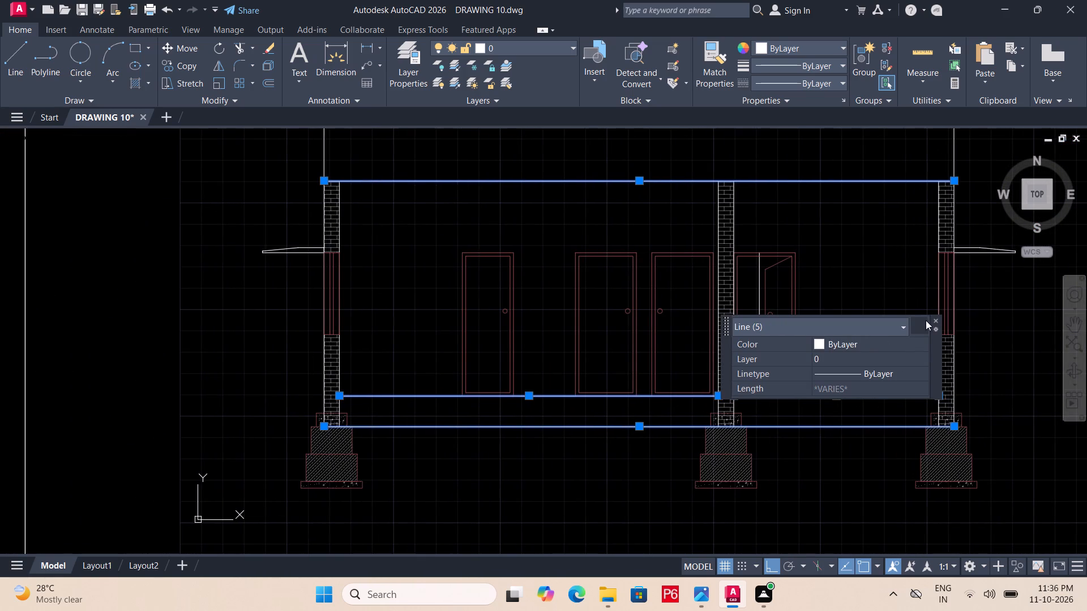
{"action": "left_click", "coordinate": [934, 319]}
{"action": "scroll", "coordinate": [814, 370], "scroll_direction": "down", "scroll_amount": 1}
{"action": "middle_click_drag", "start_coordinate": [831, 361], "coordinate": [858, 353]}
{"action": "type", "text": "CO"}
{"action": "key", "text": "space"}
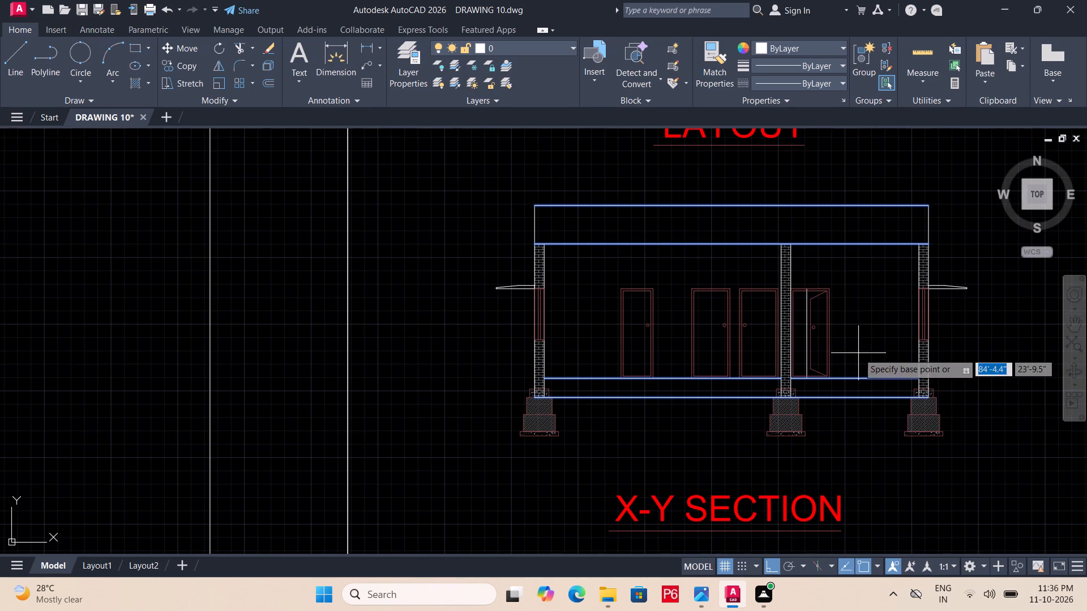
{"action": "scroll", "coordinate": [522, 405], "scroll_direction": "up", "scroll_amount": 1}
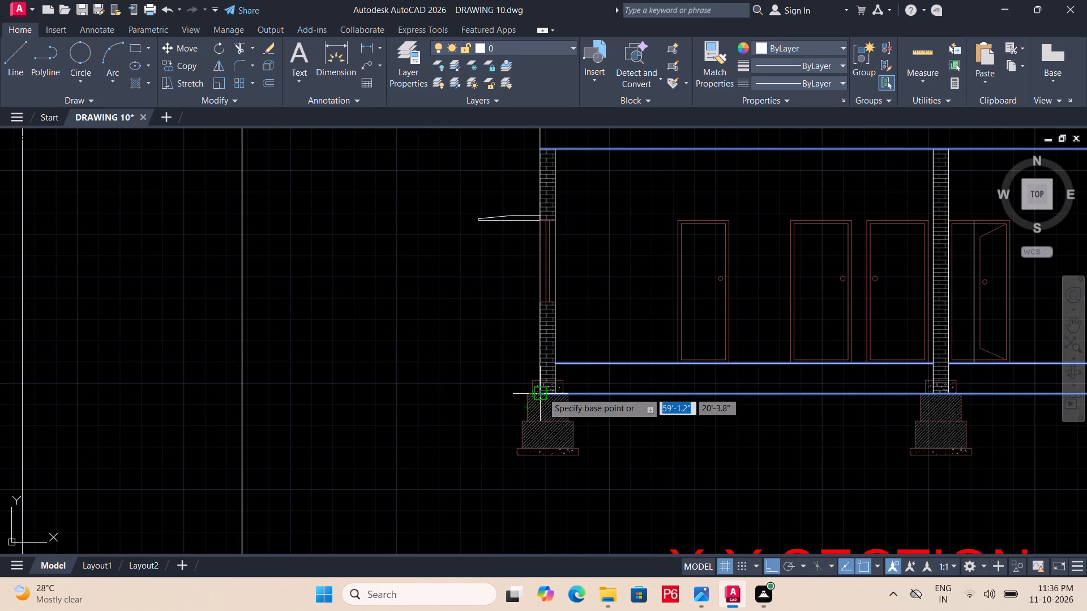
{"action": "double_click", "coordinate": [542, 392]}
{"action": "scroll", "coordinate": [322, 414], "scroll_direction": "down", "scroll_amount": 4}
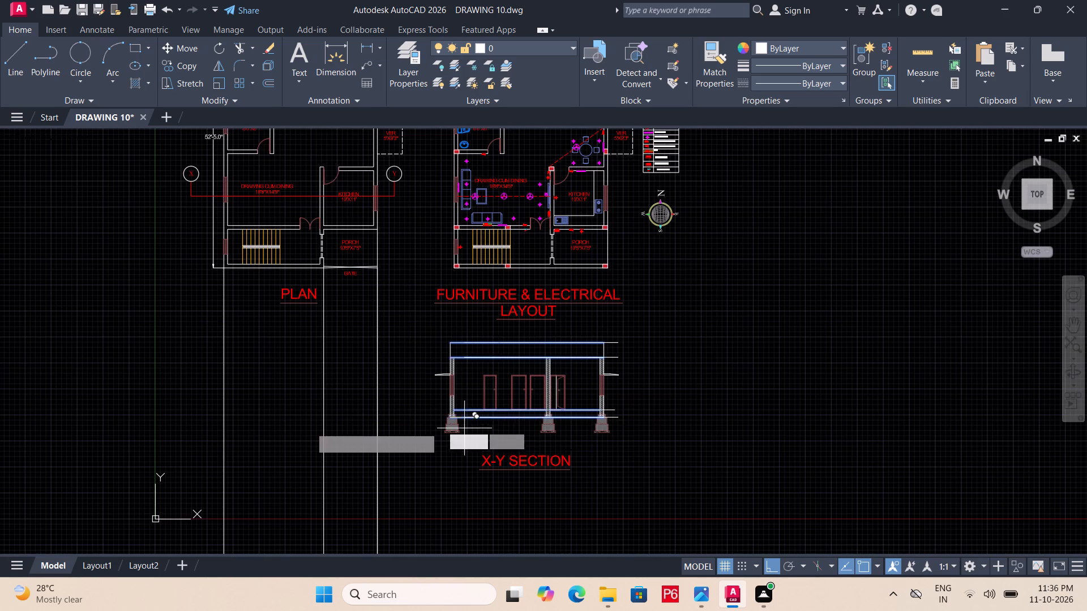
{"action": "middle_click_drag", "start_coordinate": [202, 430], "coordinate": [511, 428]}
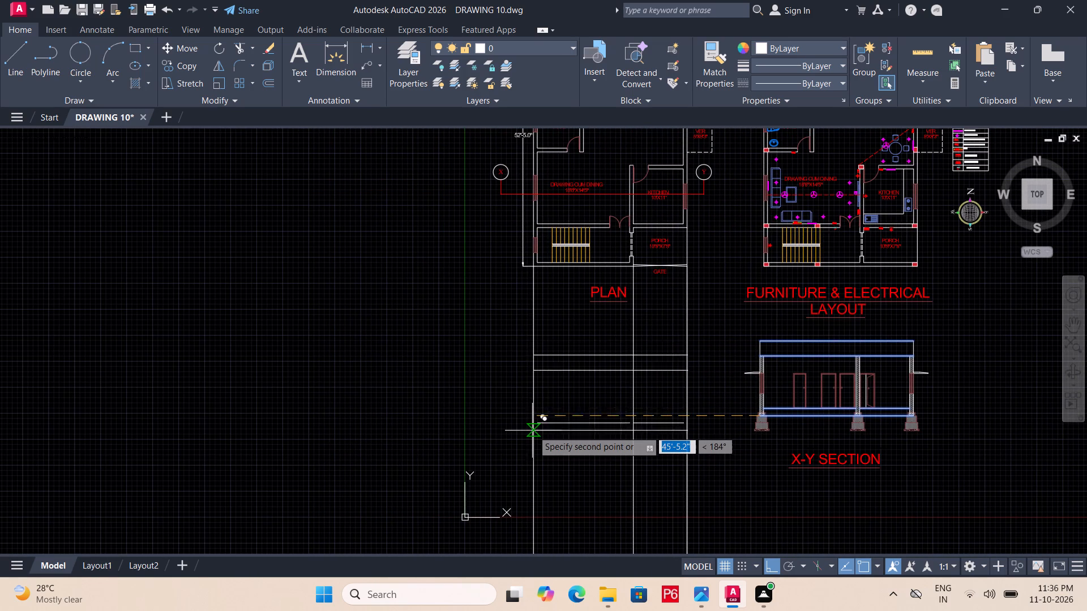
{"action": "scroll", "coordinate": [534, 430], "scroll_direction": "up", "scroll_amount": 2}
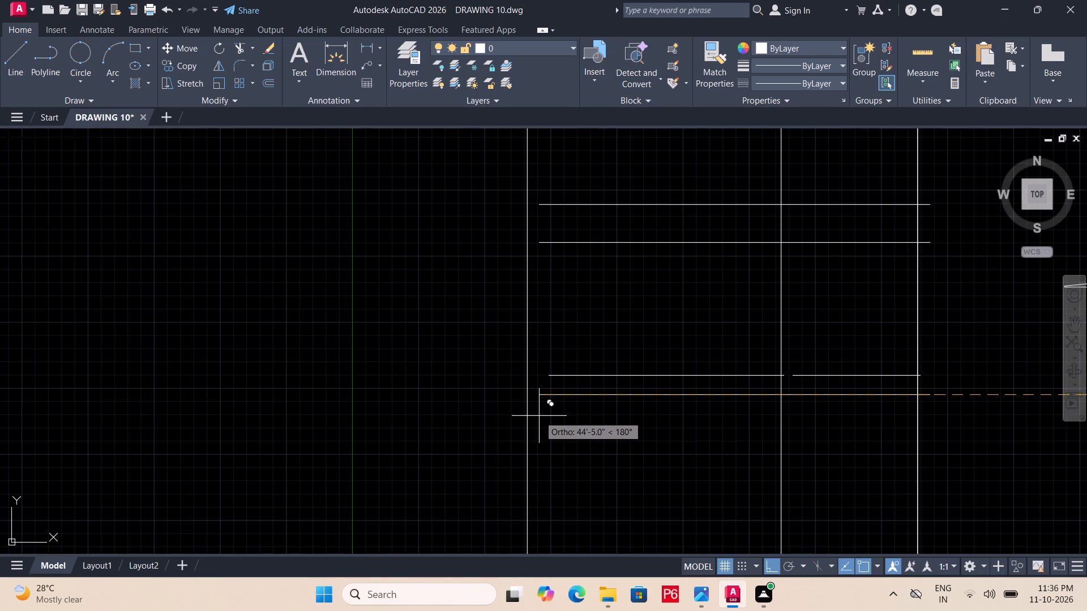
{"action": "left_click", "coordinate": [539, 416]}
{"action": "key", "text": "Escape"}
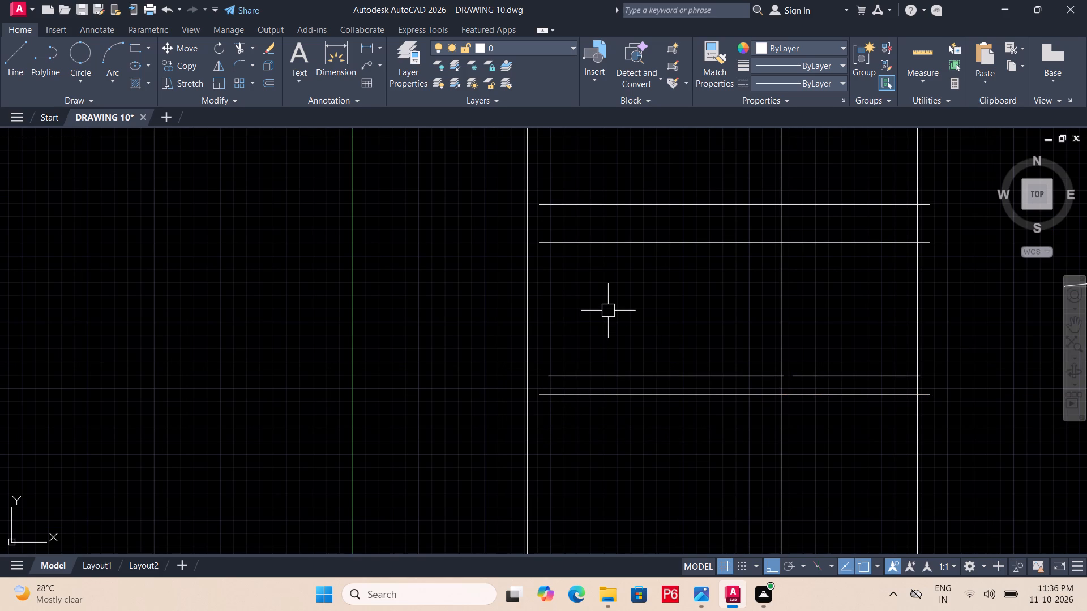
Extend the copied horizontal lines to the westernmost ray and close the gap in the floor line at the middle ray.
{"action": "type", "text": "EX"}
{"action": "key", "text": "space"}
{"action": "key", "text": "space"}
{"action": "double_click", "coordinate": [677, 175]}
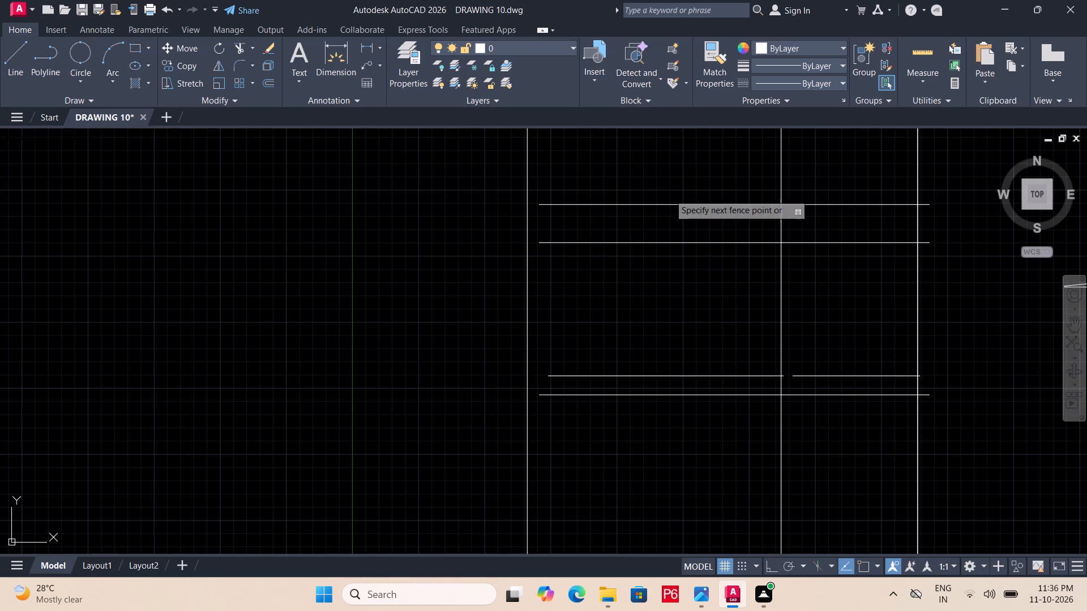
{"action": "double_click", "coordinate": [643, 447]}
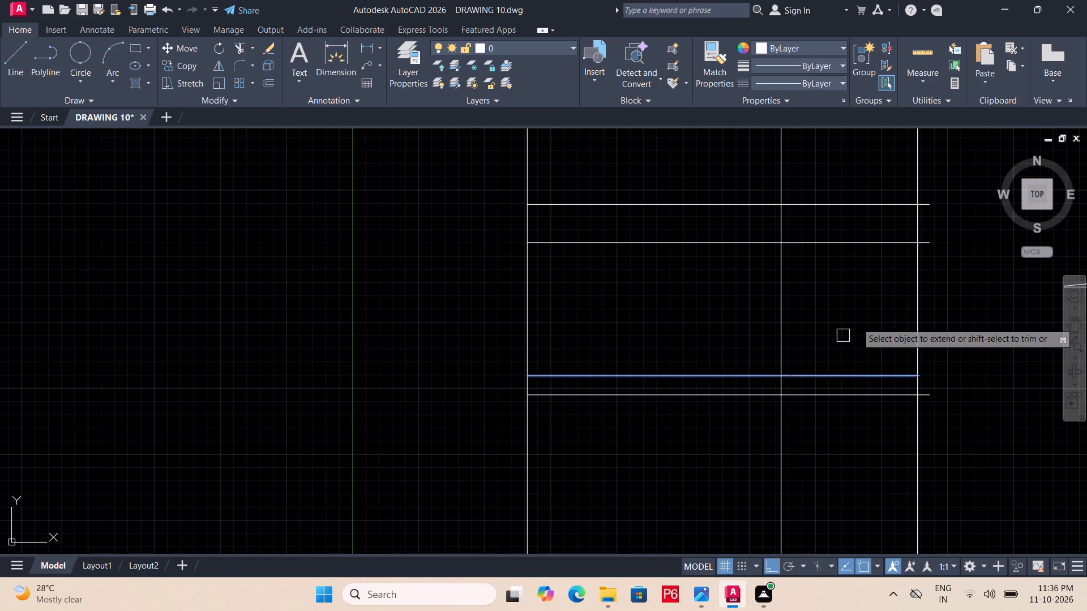
{"action": "left_click", "coordinate": [857, 322]}
{"action": "left_click", "coordinate": [824, 441]}
{"action": "key", "text": "Escape"}
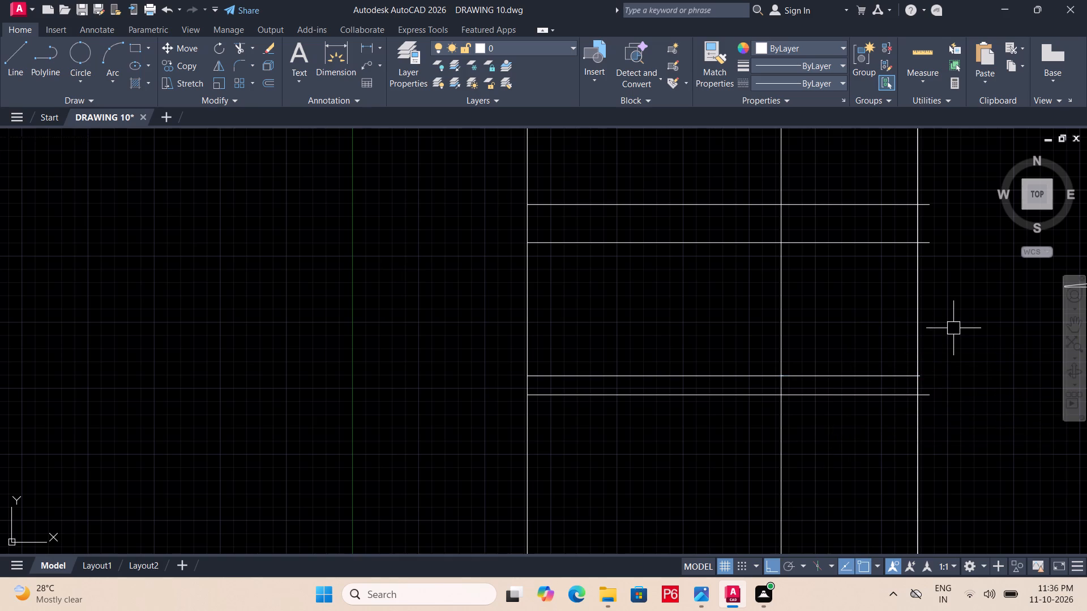
Trim the overhanging ends of the copied horizontal lines at the easternmost ray, and save the drawing.
{"action": "type", "text": "TR"}
{"action": "key", "text": "space"}
{"action": "key", "text": "space"}
{"action": "scroll", "coordinate": [962, 391], "scroll_direction": "up", "scroll_amount": 1}
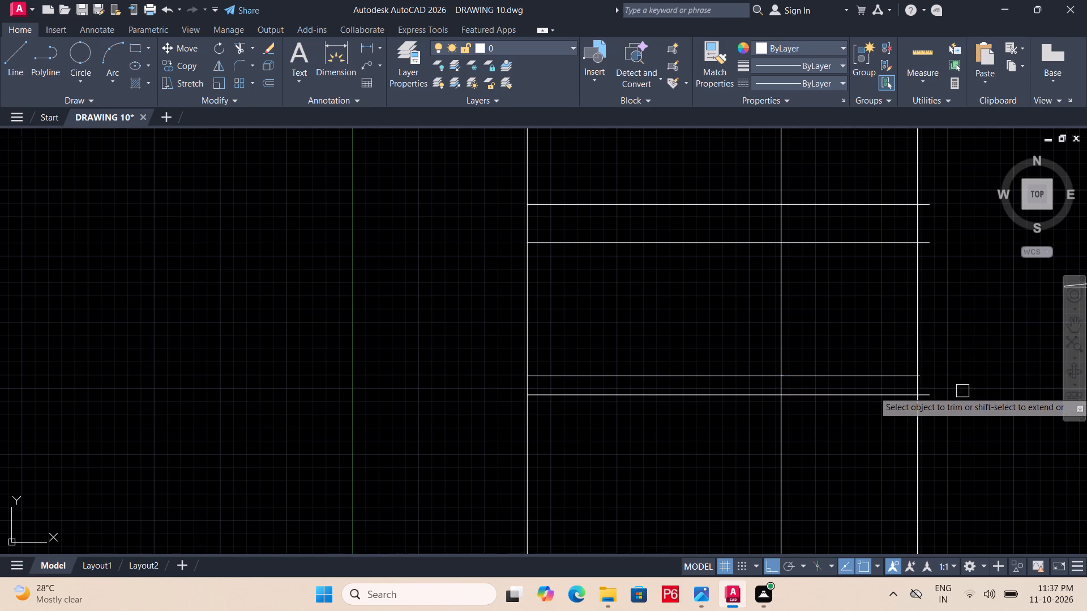
{"action": "left_click", "coordinate": [890, 401]}
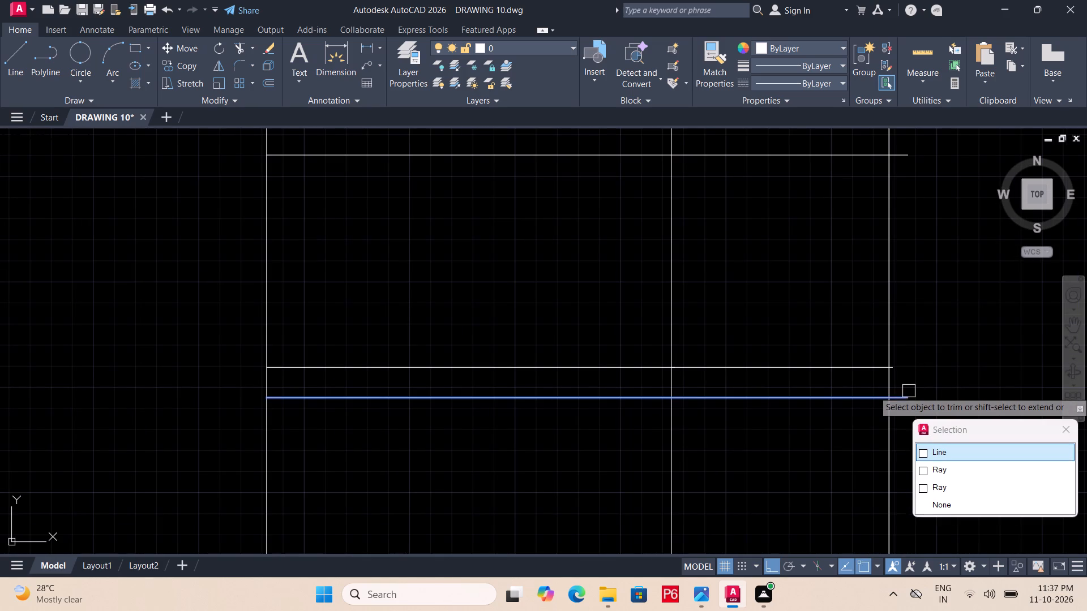
{"action": "key", "text": "Escape"}
{"action": "left_click_drag", "start_coordinate": [906, 398], "coordinate": [908, 388]}
{"action": "scroll", "coordinate": [900, 365], "scroll_direction": "up", "scroll_amount": 2}
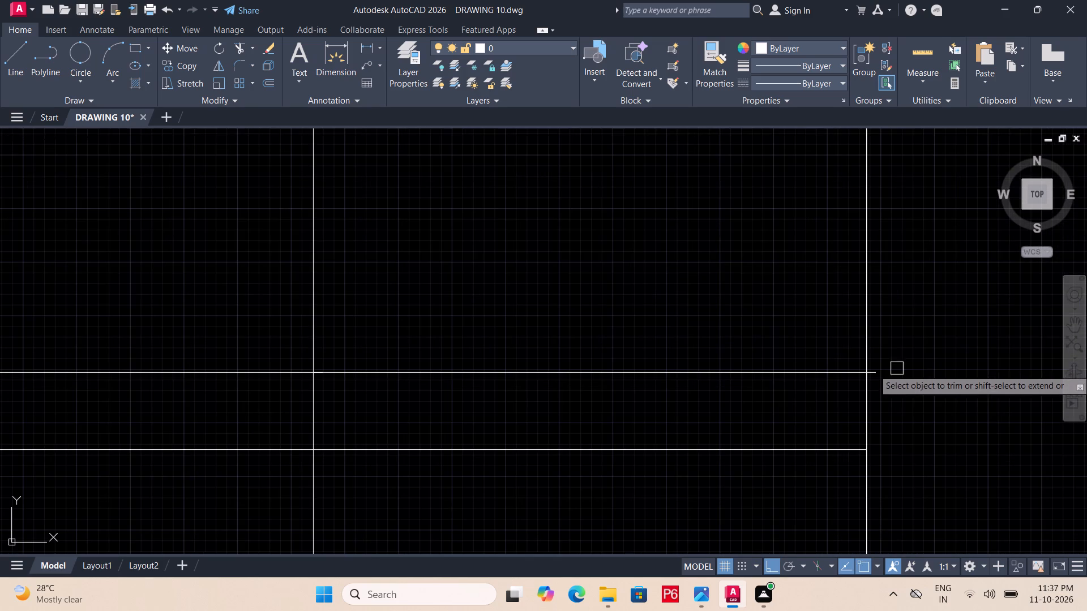
{"action": "left_click", "coordinate": [880, 375]}
{"action": "scroll", "coordinate": [907, 357], "scroll_direction": "down", "scroll_amount": 2}
{"action": "middle_click_drag", "start_coordinate": [907, 363], "coordinate": [897, 580]}
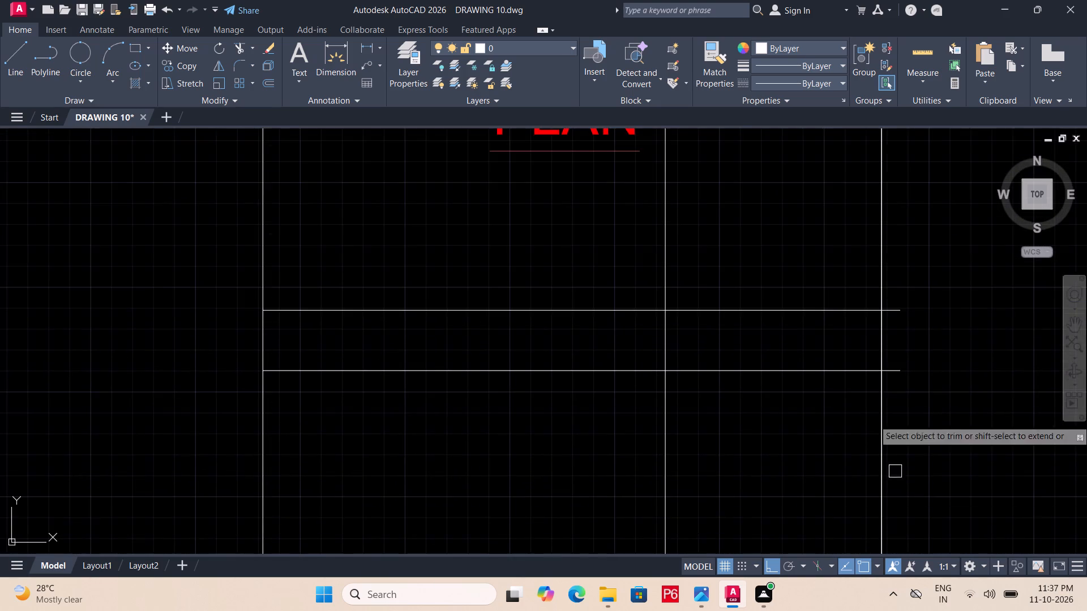
{"action": "scroll", "coordinate": [895, 381], "scroll_direction": "up", "scroll_amount": 1}
{"action": "left_click_drag", "start_coordinate": [896, 363], "coordinate": [896, 357]}
{"action": "left_click", "coordinate": [898, 268]}
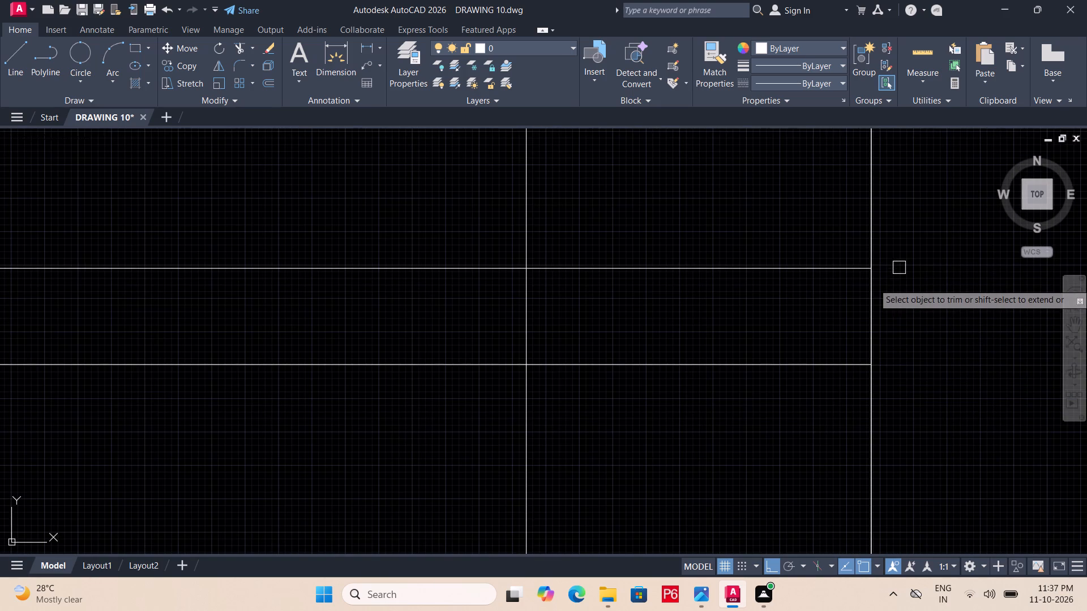
{"action": "scroll", "coordinate": [896, 292], "scroll_direction": "down", "scroll_amount": 3}
{"action": "key", "text": "ctrl+s"}
{"action": "key", "text": "ctrl+s"}
{"action": "key", "text": "ctrl+s"}
{"action": "key", "text": "ctrl+s"}
Draw a vertical line from the wall face just west of the plan's double door down to the lowest horizontal line below the plan.
{"action": "middle_click_drag", "start_coordinate": [872, 331], "coordinate": [829, 303], "text": "ctrl"}
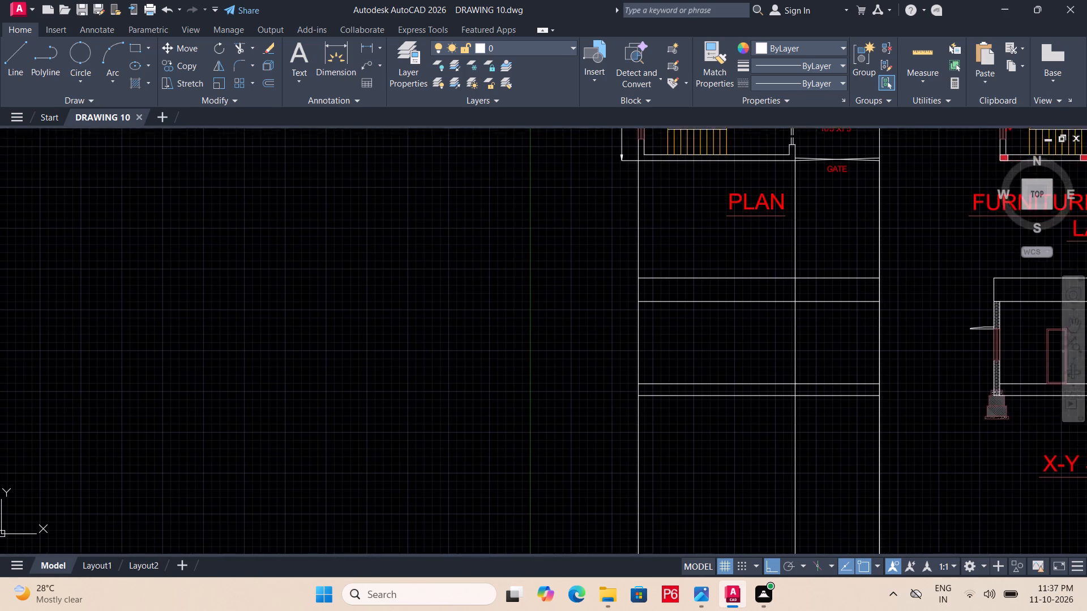
{"action": "middle_click_drag", "start_coordinate": [829, 303], "coordinate": [828, 303], "text": "ctrl"}
{"action": "middle_click_drag", "start_coordinate": [797, 315], "coordinate": [746, 436]}
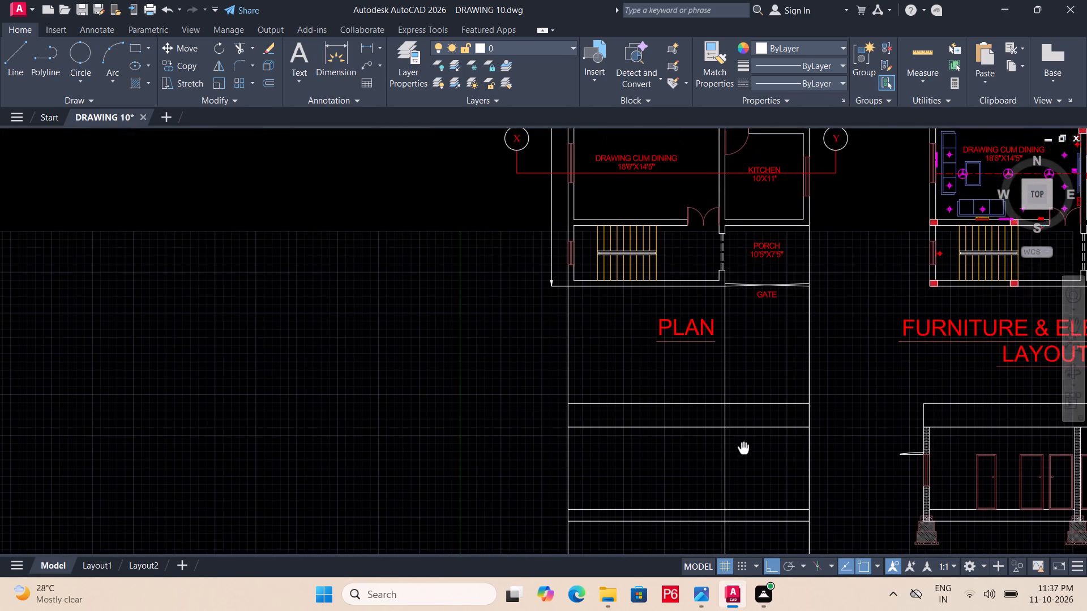
{"action": "middle_click_drag", "start_coordinate": [746, 436], "coordinate": [758, 421]}
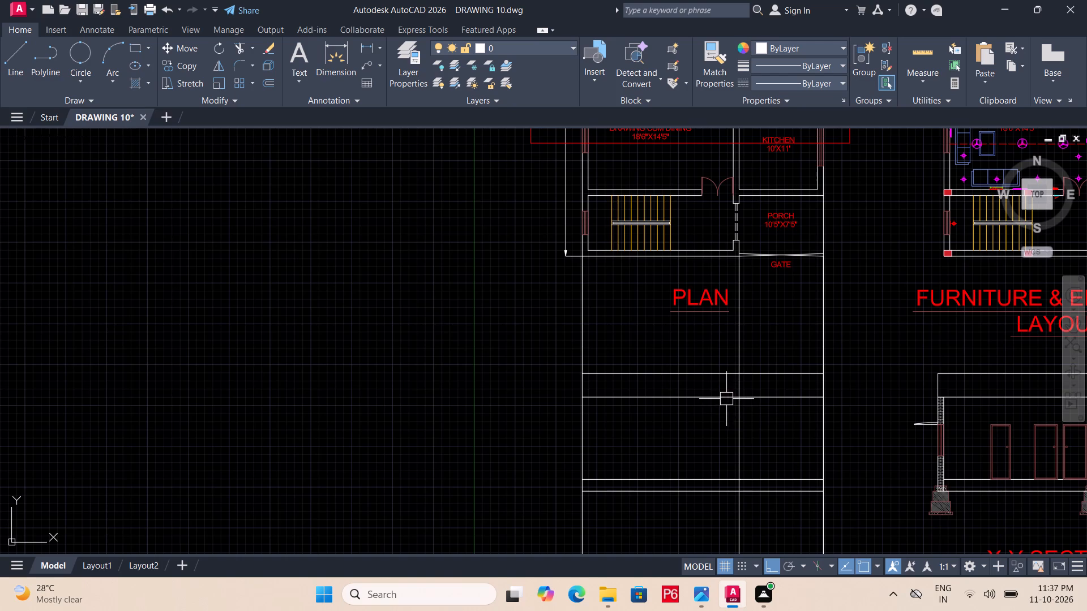
{"action": "middle_click_drag", "start_coordinate": [652, 390], "coordinate": [701, 394]}
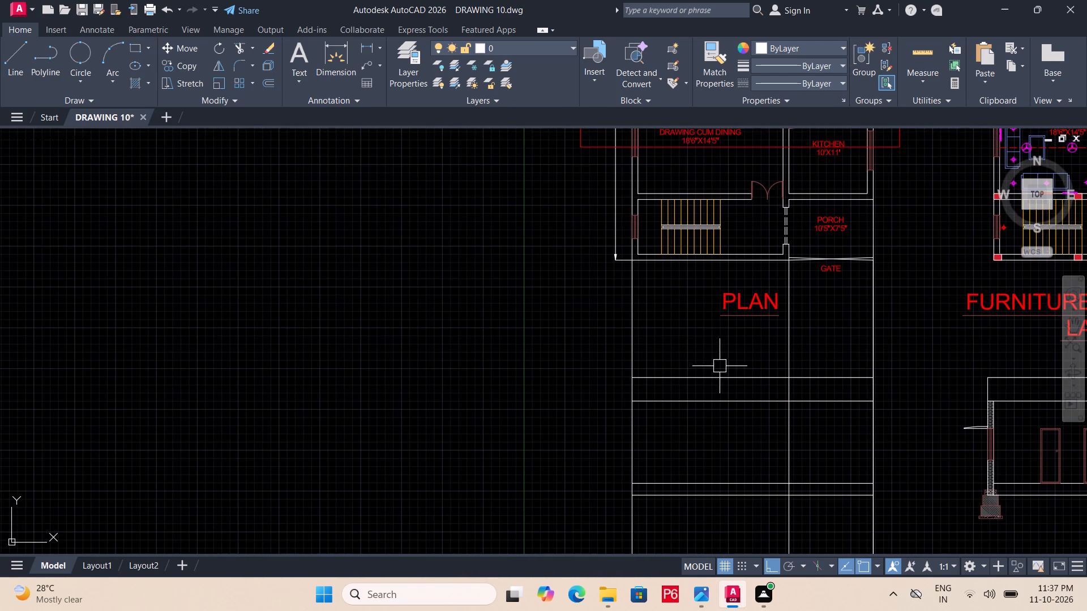
{"action": "type", "text": "L"}
{"action": "key", "text": "space"}
{"action": "left_click", "coordinate": [742, 200]}
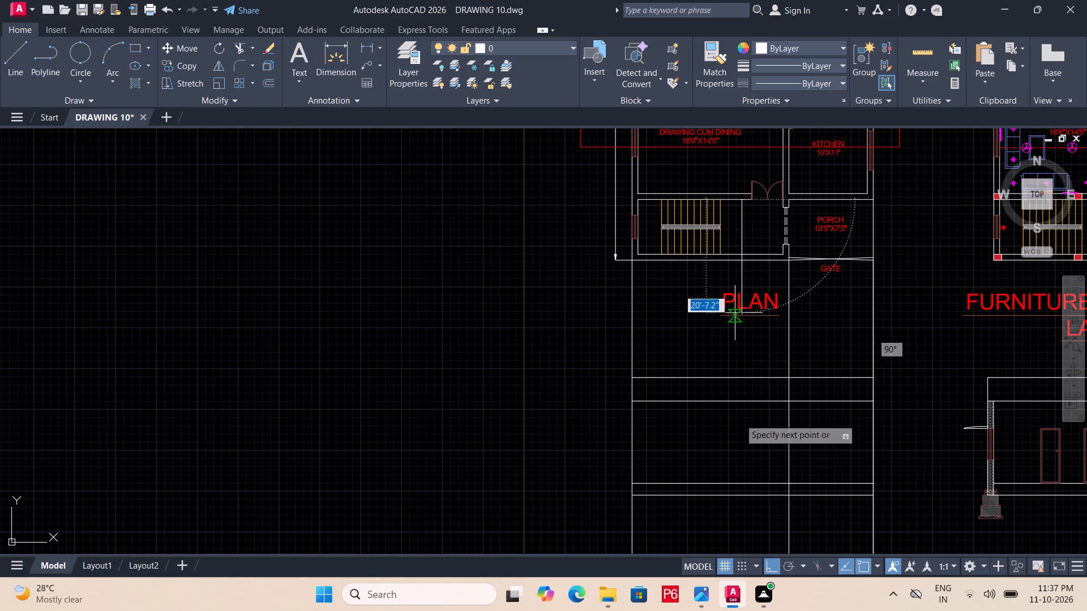
{"action": "left_click", "coordinate": [743, 498]}
{"action": "key", "text": "Escape"}
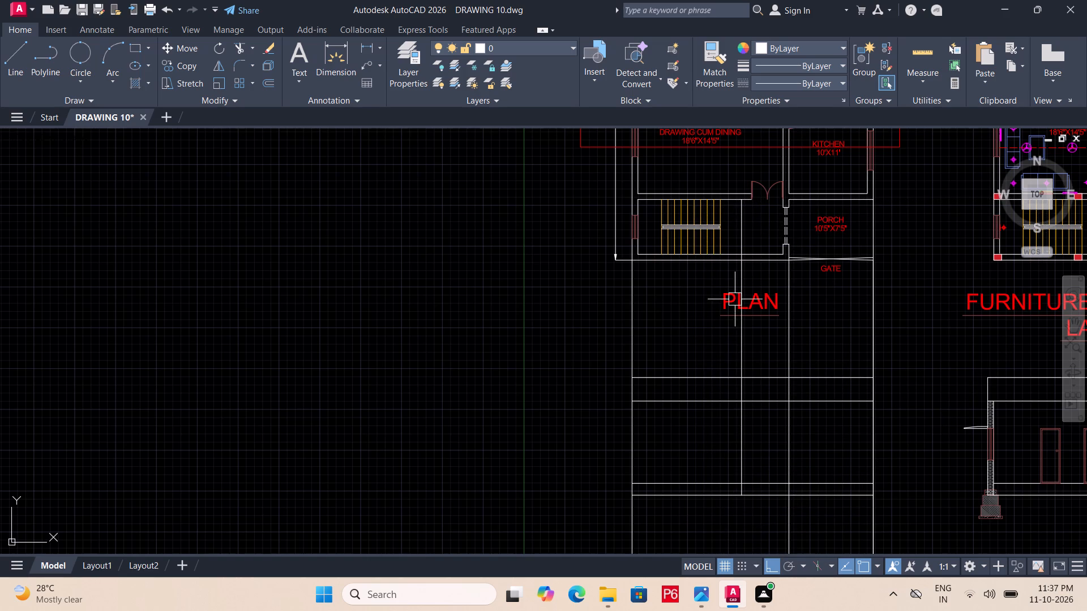
Trim the new vertical line above the topmost elevation line and delete its leftover piece crossing the plan.
{"action": "type", "text": "TR"}
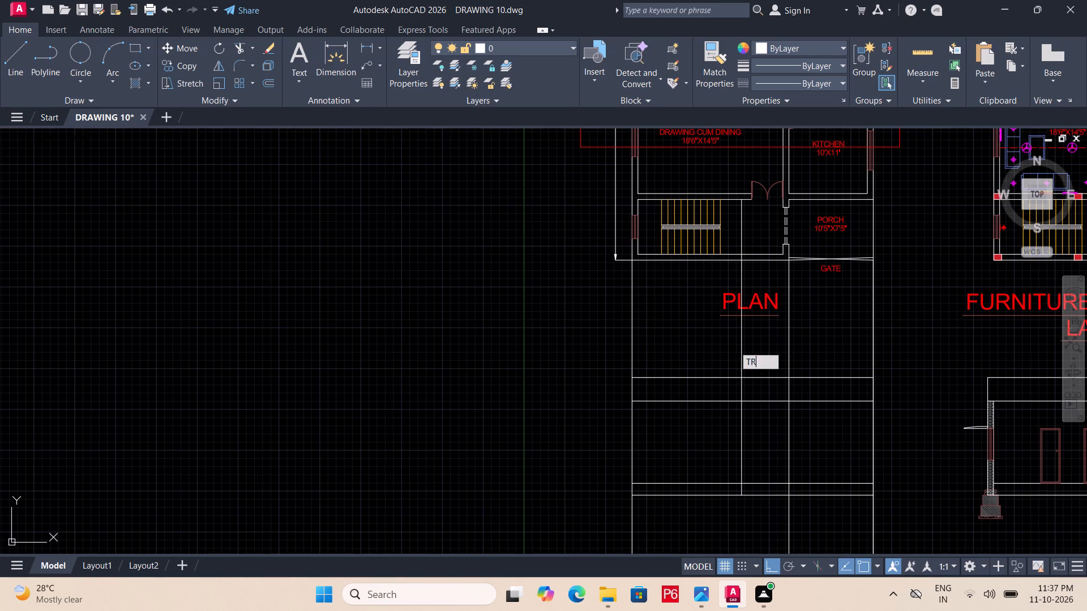
{"action": "key", "text": "space"}
{"action": "key", "text": "space"}
{"action": "left_click", "coordinate": [745, 355]}
{"action": "key", "text": "Escape"}
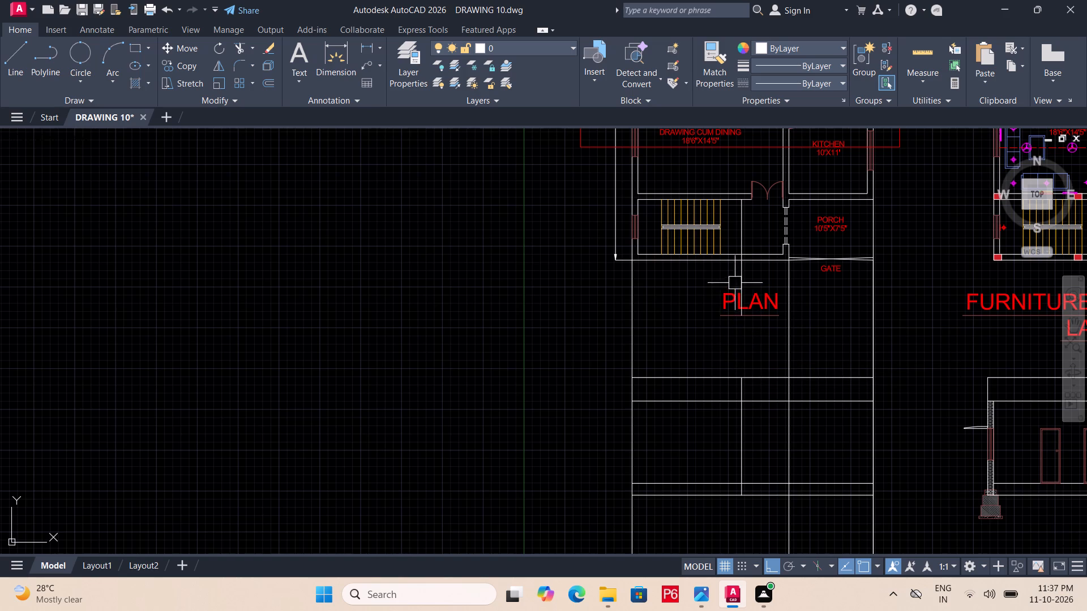
{"action": "left_click", "coordinate": [742, 276]}
{"action": "key", "text": "Delete"}
Shorten the topmost elevation line by stretching its west end to the top of the new vertical line.
{"action": "scroll", "coordinate": [742, 406], "scroll_direction": "up", "scroll_amount": 2}
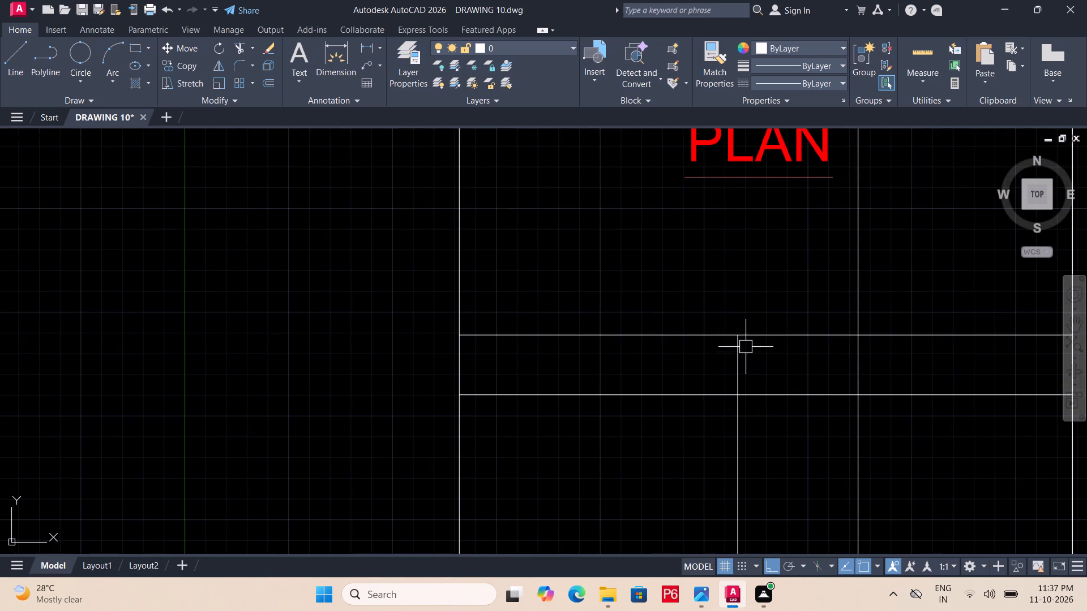
{"action": "key", "text": "Escape"}
{"action": "type", "text": "L"}
{"action": "key", "text": "space"}
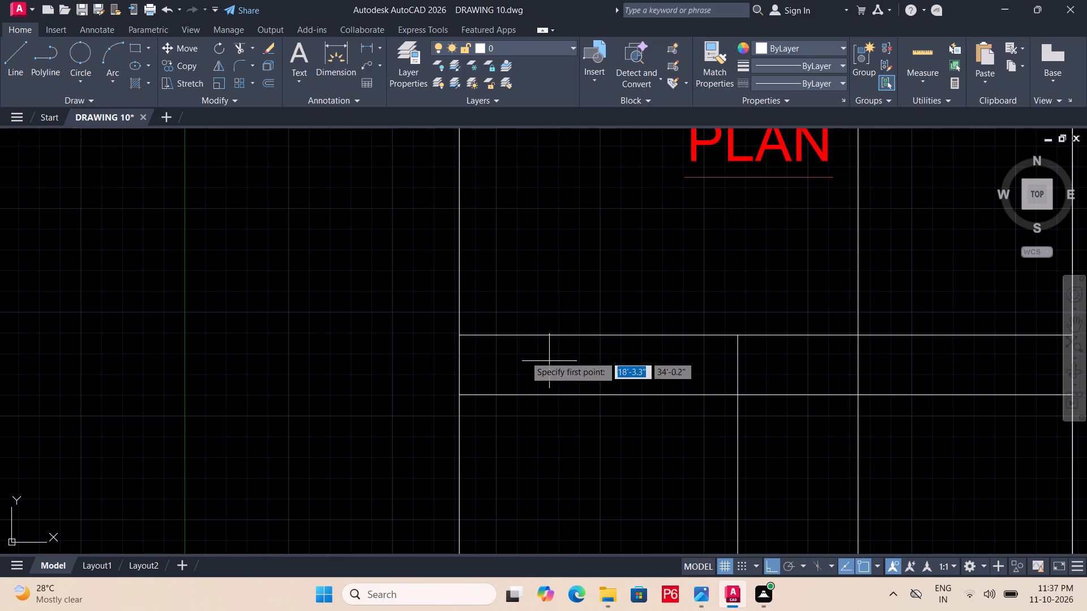
{"action": "key", "text": "Escape"}
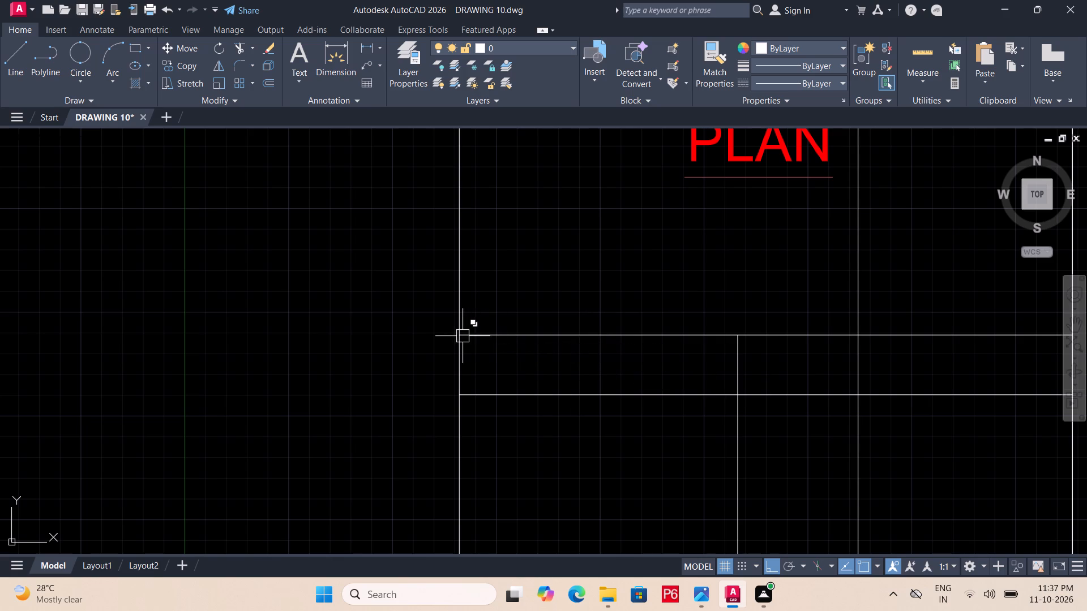
{"action": "left_click", "coordinate": [483, 337]}
{"action": "left_click", "coordinate": [455, 333]}
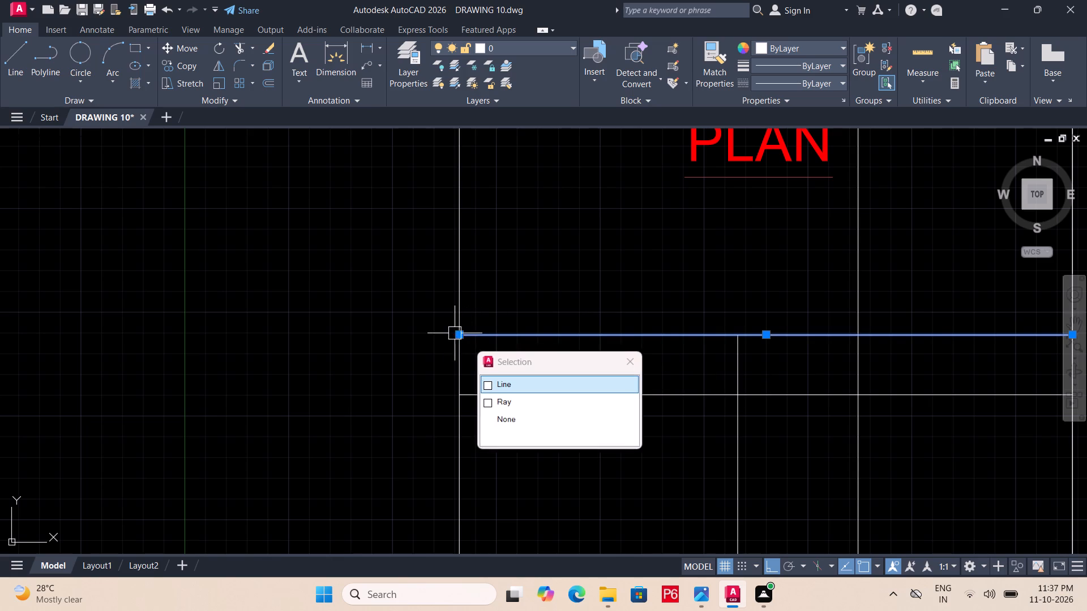
{"action": "key", "text": "Escape"}
{"action": "left_click", "coordinate": [457, 334]}
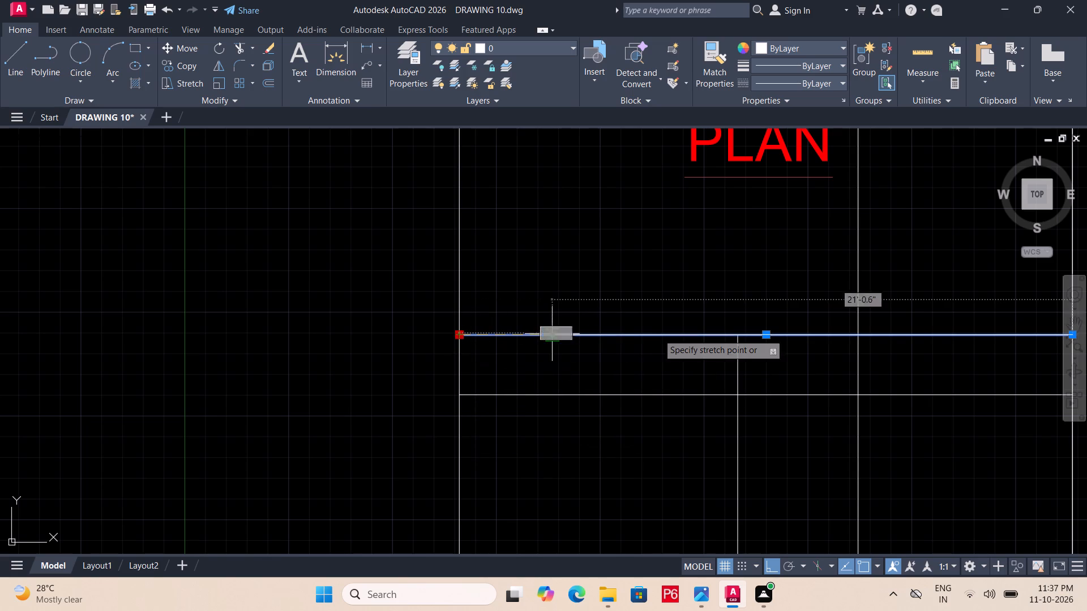
{"action": "left_click", "coordinate": [738, 335]}
{"action": "scroll", "coordinate": [673, 386], "scroll_direction": "down", "scroll_amount": 2}
{"action": "key", "text": "Escape"}
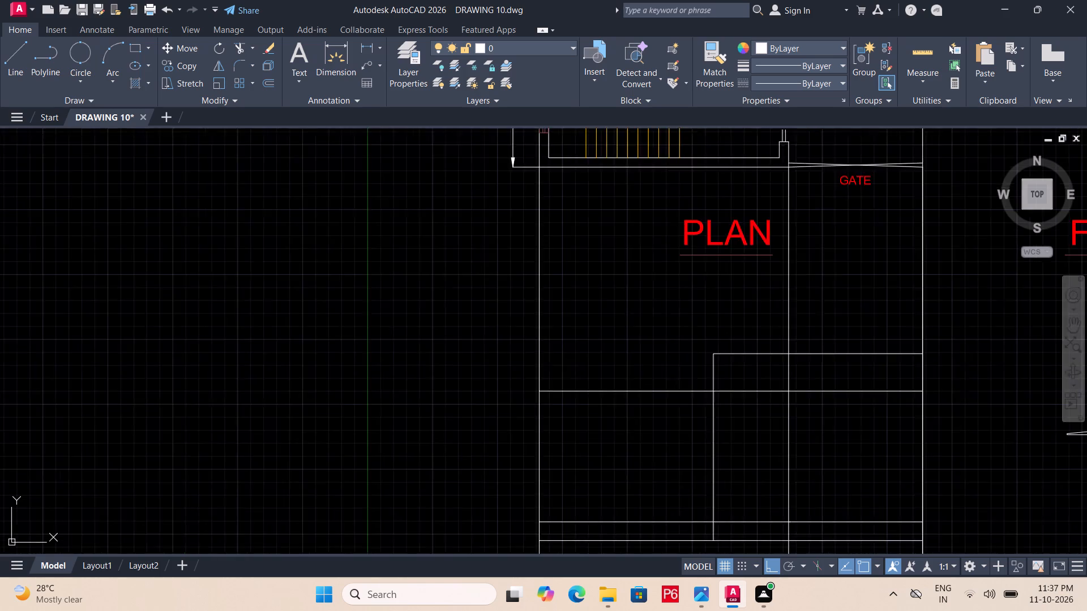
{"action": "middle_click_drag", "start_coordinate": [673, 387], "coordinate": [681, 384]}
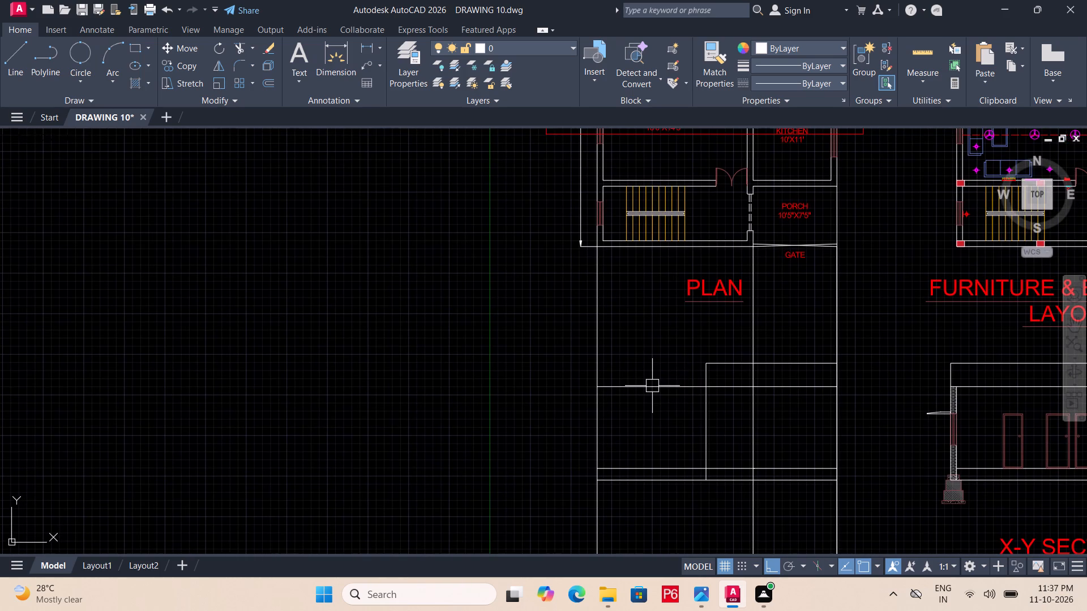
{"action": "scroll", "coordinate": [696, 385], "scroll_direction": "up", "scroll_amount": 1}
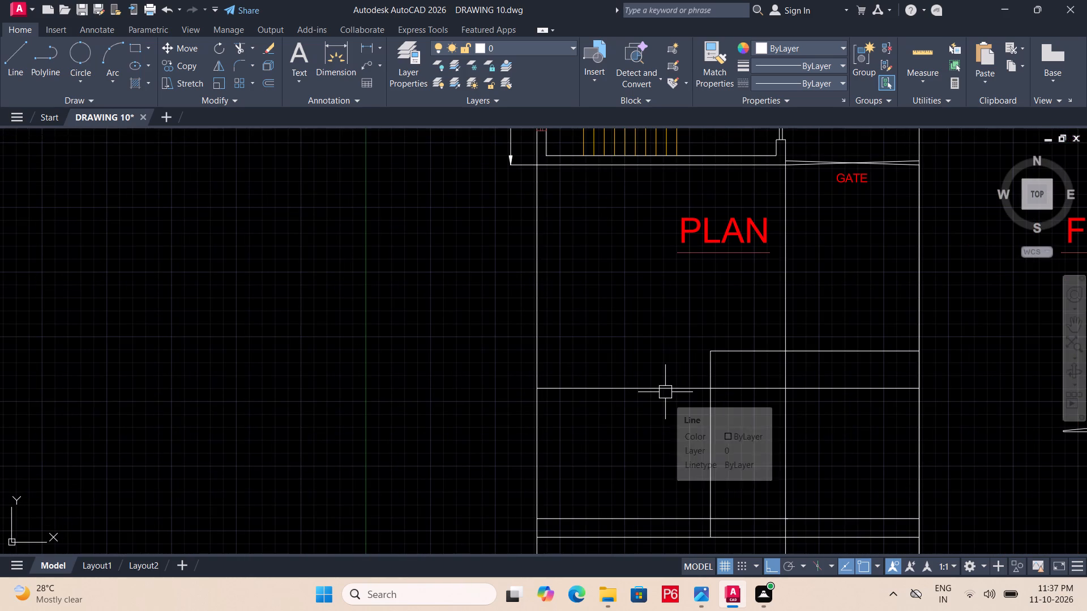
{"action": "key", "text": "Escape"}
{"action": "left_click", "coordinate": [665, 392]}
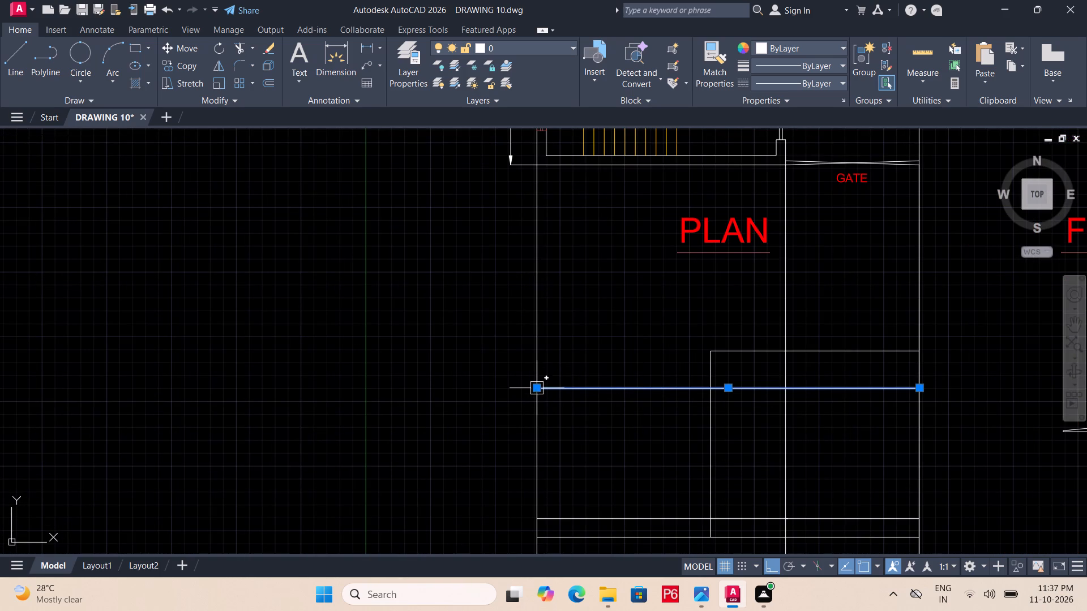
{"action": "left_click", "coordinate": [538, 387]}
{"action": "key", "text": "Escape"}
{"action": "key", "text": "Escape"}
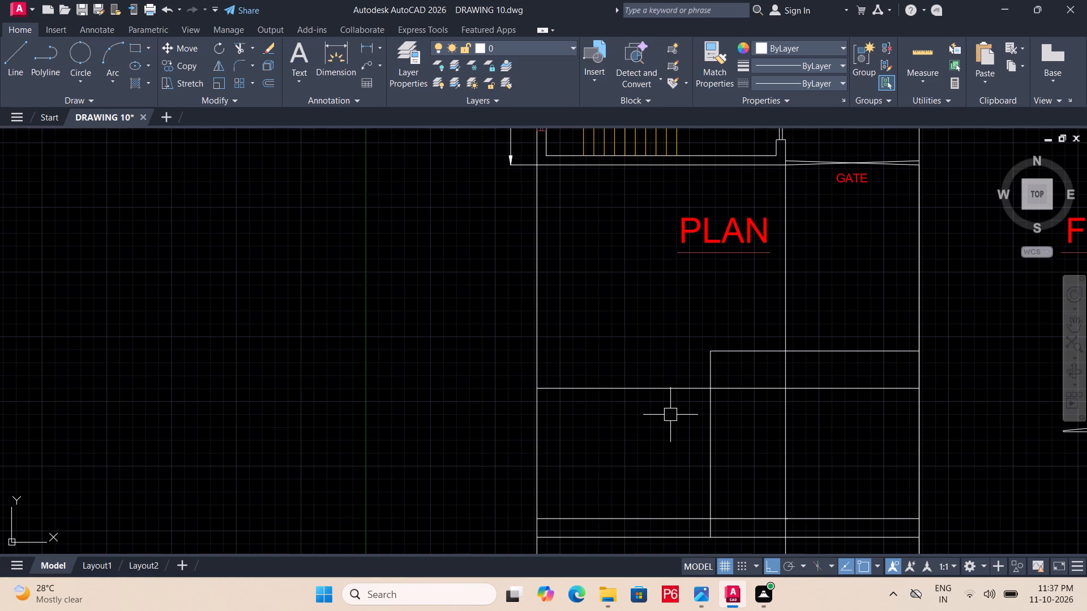
Draw a short horizontal line over the second-highest full-width level line, from the westernmost ray to the double-door vertical line.
{"action": "type", "text": "L"}
{"action": "key", "text": "space"}
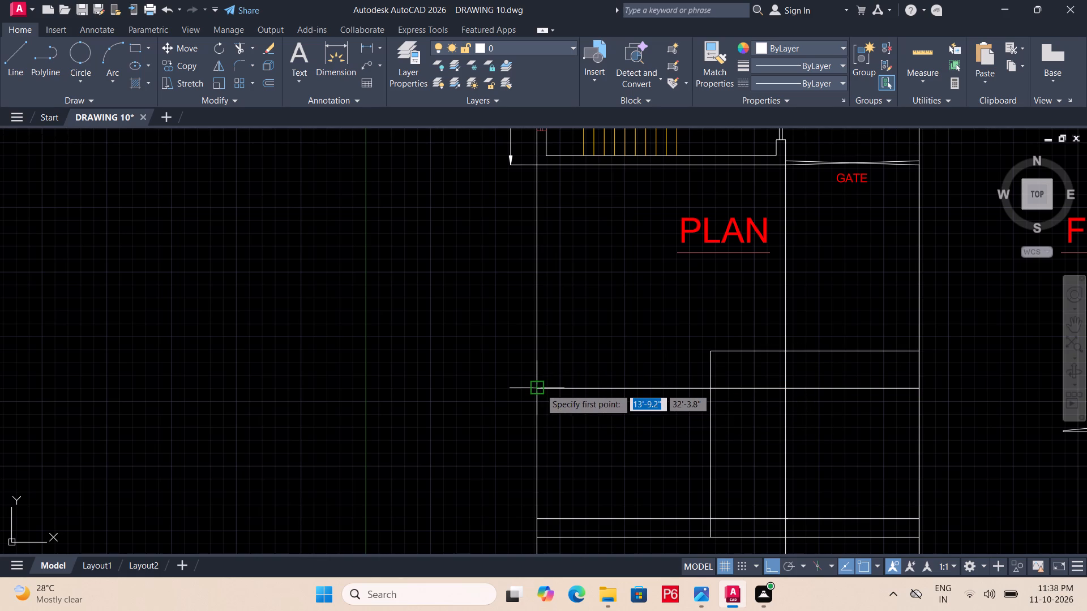
{"action": "left_click", "coordinate": [540, 388]}
{"action": "left_click", "coordinate": [708, 388]}
{"action": "key", "text": "Escape"}
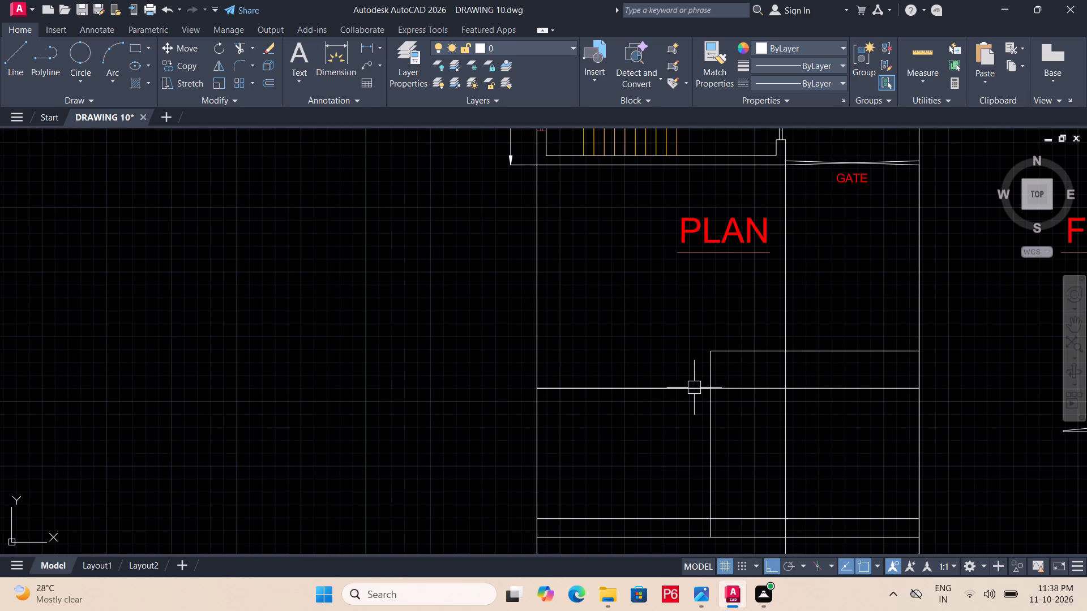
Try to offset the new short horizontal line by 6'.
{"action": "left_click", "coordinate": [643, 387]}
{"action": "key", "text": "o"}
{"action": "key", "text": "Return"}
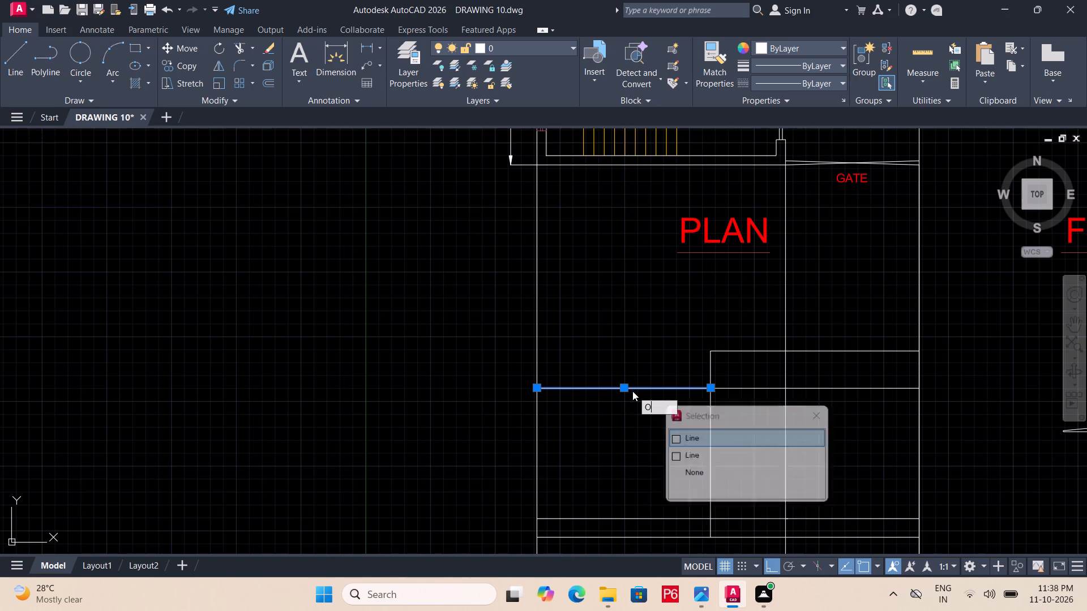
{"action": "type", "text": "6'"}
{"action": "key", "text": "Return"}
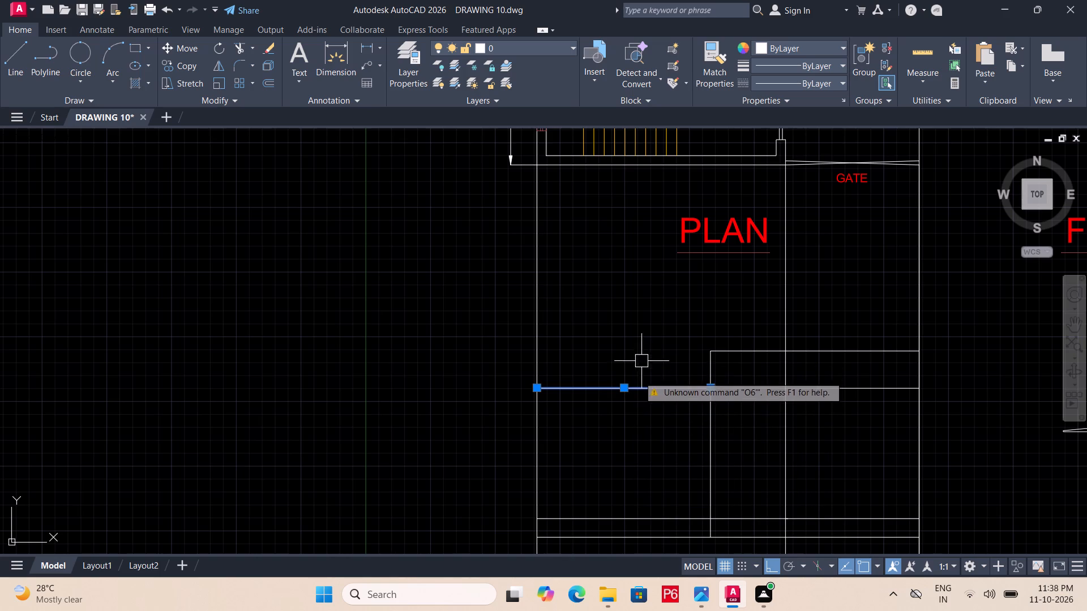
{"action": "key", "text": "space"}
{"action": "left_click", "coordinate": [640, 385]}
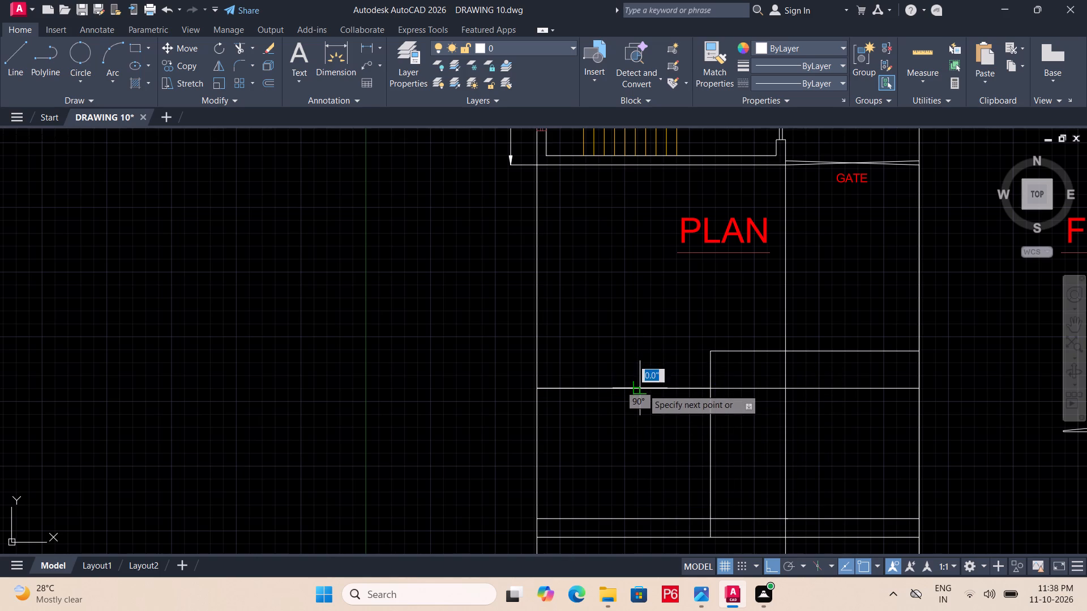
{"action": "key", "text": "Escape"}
Offset the short horizontal line between the westernmost ray and the double-door vertical line 6' upward.
{"action": "left_click", "coordinate": [645, 387]}
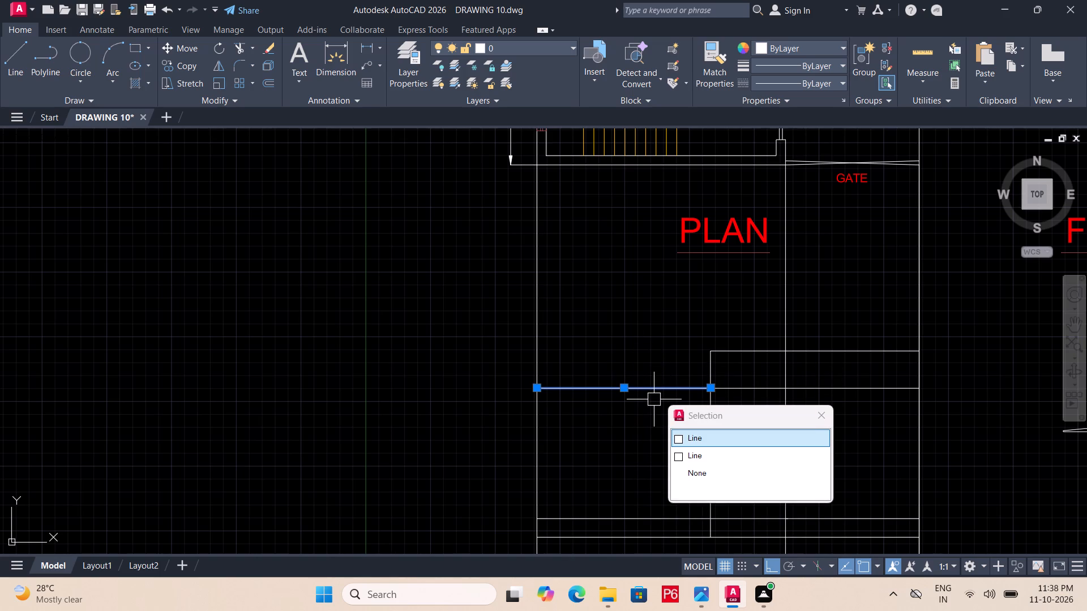
{"action": "left_click", "coordinate": [760, 445]}
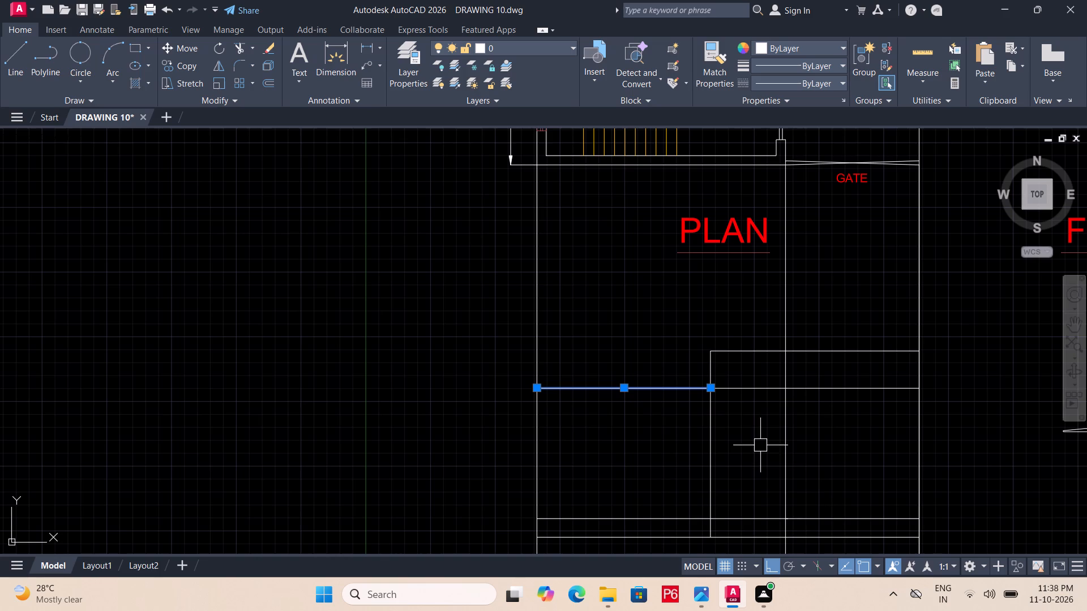
{"action": "key", "text": "o"}
{"action": "key", "text": "Return"}
{"action": "key", "text": "6"}
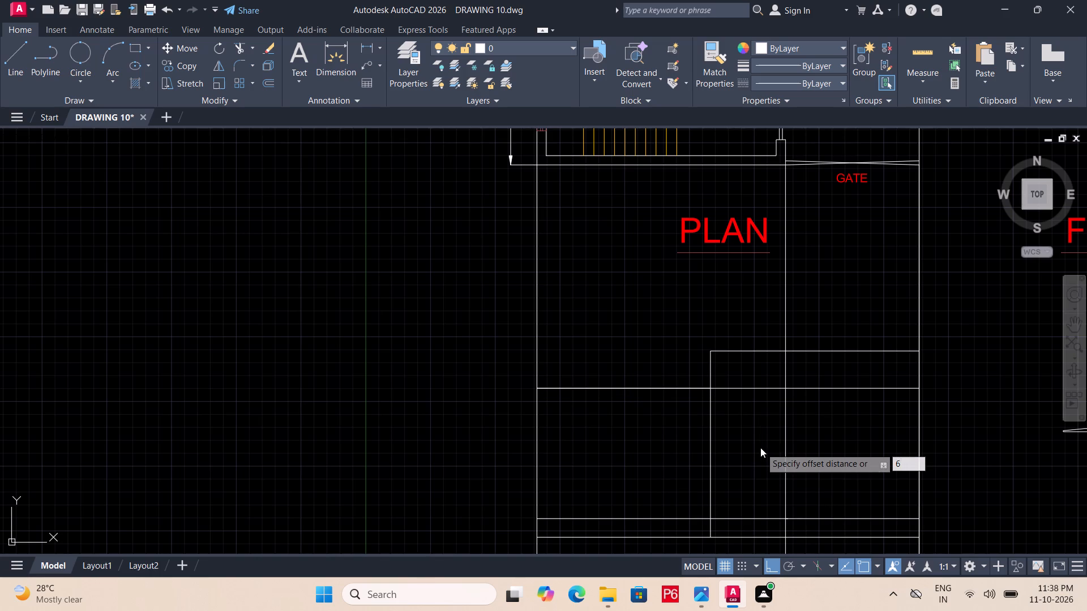
{"action": "key", "text": "apostrophe"}
{"action": "key", "text": "Return"}
{"action": "left_click", "coordinate": [685, 321]}
{"action": "key", "text": "Escape"}
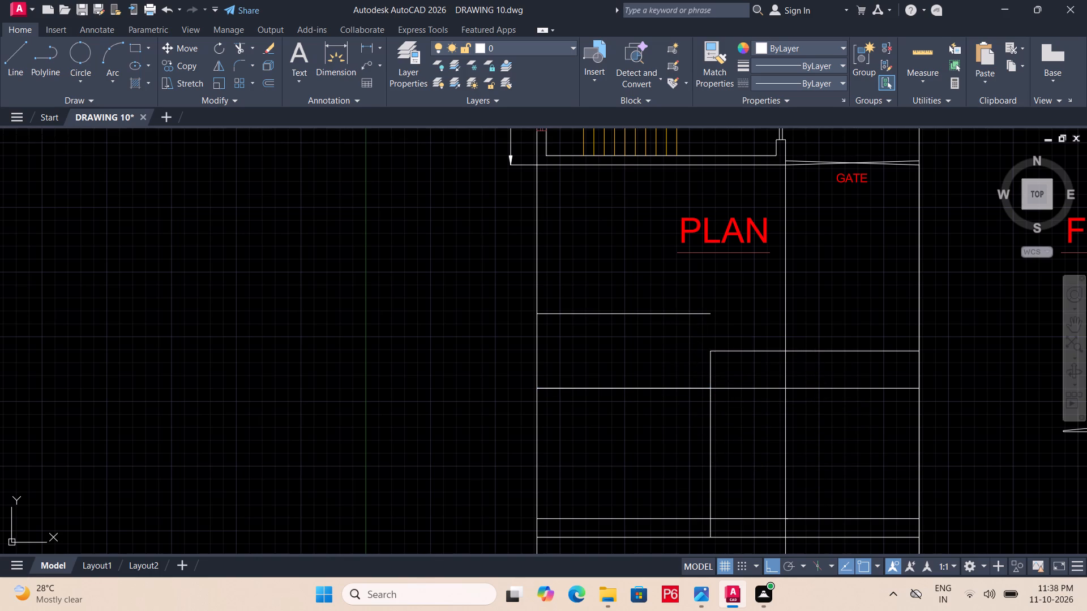
Fillet the offset line with the double-door vertical line into a square corner, and save the drawing.
{"action": "scroll", "coordinate": [699, 345], "scroll_direction": "up", "scroll_amount": 2}
{"action": "key", "text": "Escape"}
{"action": "key", "text": "f"}
{"action": "key", "text": "space"}
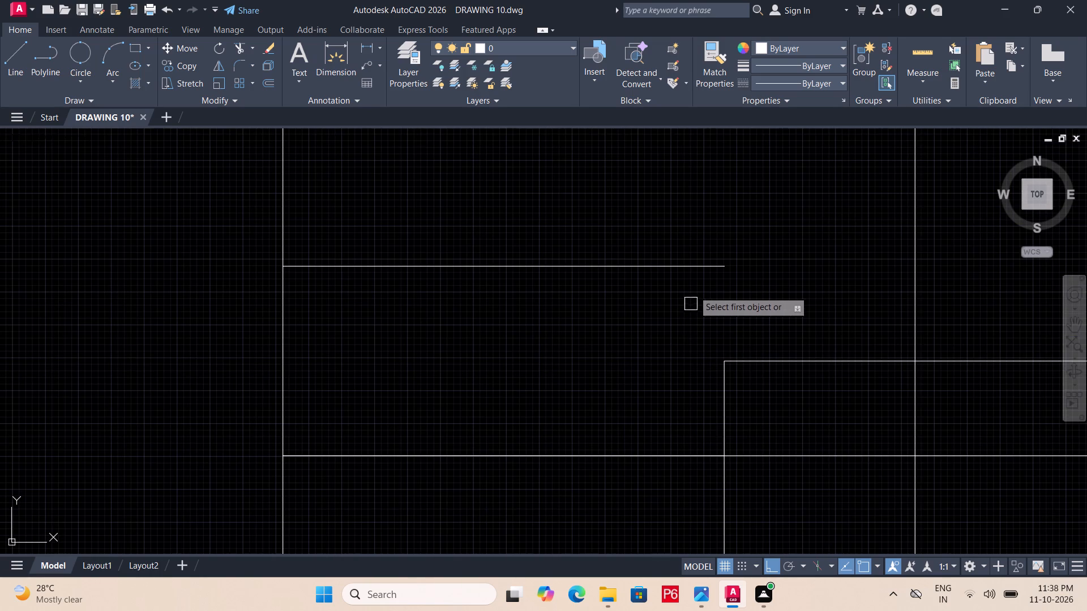
{"action": "left_click", "coordinate": [700, 272]}
{"action": "left_click", "coordinate": [730, 385]}
{"action": "scroll", "coordinate": [721, 368], "scroll_direction": "down", "scroll_amount": 2}
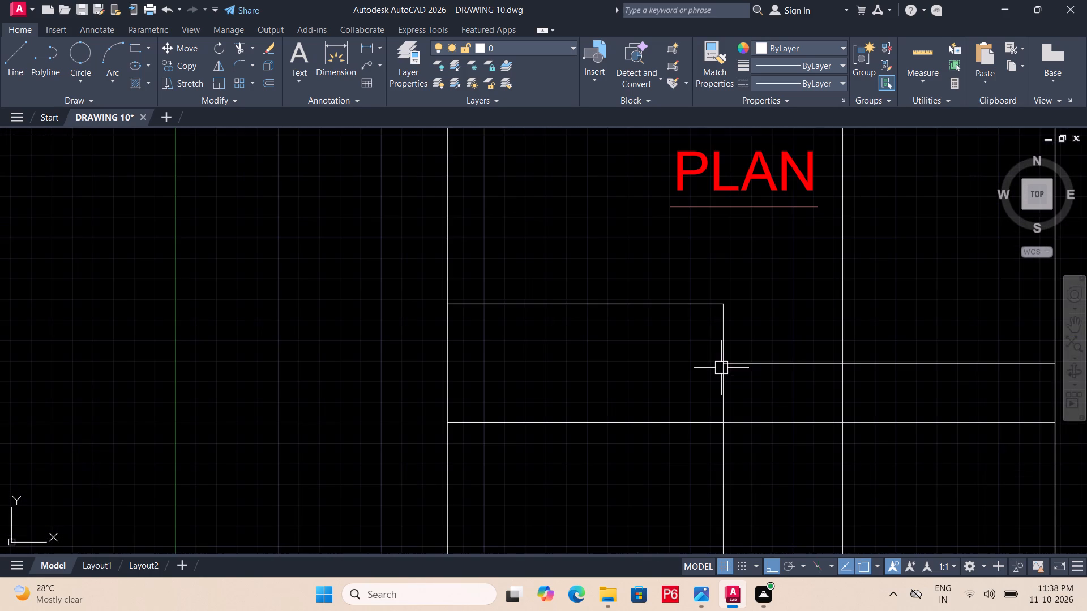
{"action": "key", "text": "ctrl+s"}
{"action": "key", "text": "ctrl+s"}
{"action": "key", "text": "ctrl+s"}
{"action": "key", "text": "ctrl+s"}
Offset the western piece of the horizontal line just above the lowest elevation line 4' upward.
{"action": "scroll", "coordinate": [721, 368], "scroll_direction": "down", "scroll_amount": 1, "text": "ctrl"}
{"action": "middle_click_drag", "start_coordinate": [721, 368], "coordinate": [683, 344]}
{"action": "scroll", "coordinate": [718, 332], "scroll_direction": "down", "scroll_amount": 1}
{"action": "middle_click_drag", "start_coordinate": [718, 332], "coordinate": [718, 331]}
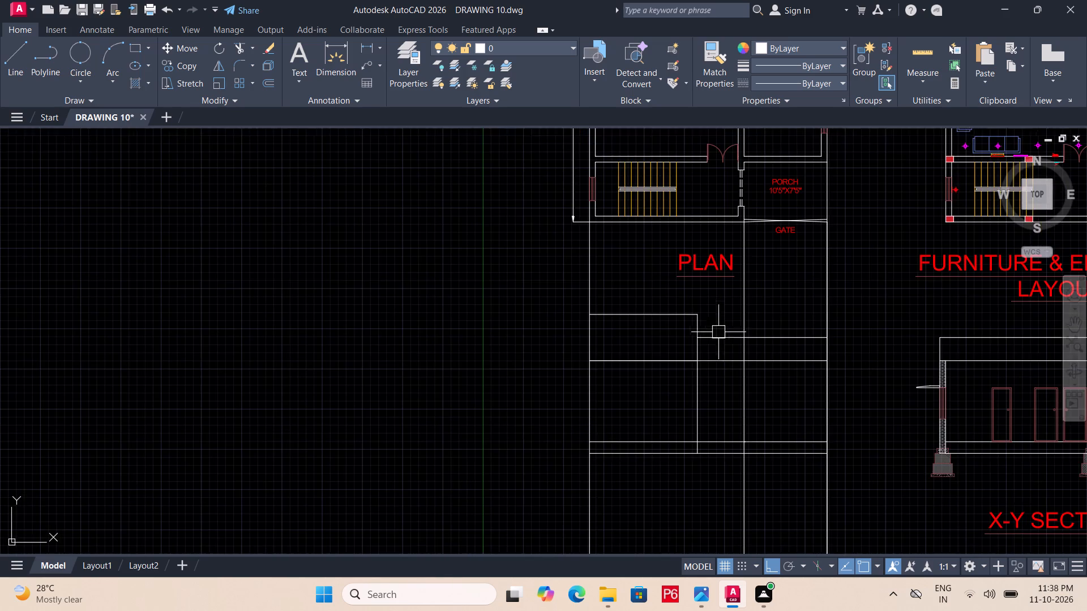
{"action": "middle_click_drag", "start_coordinate": [718, 331], "coordinate": [718, 326]}
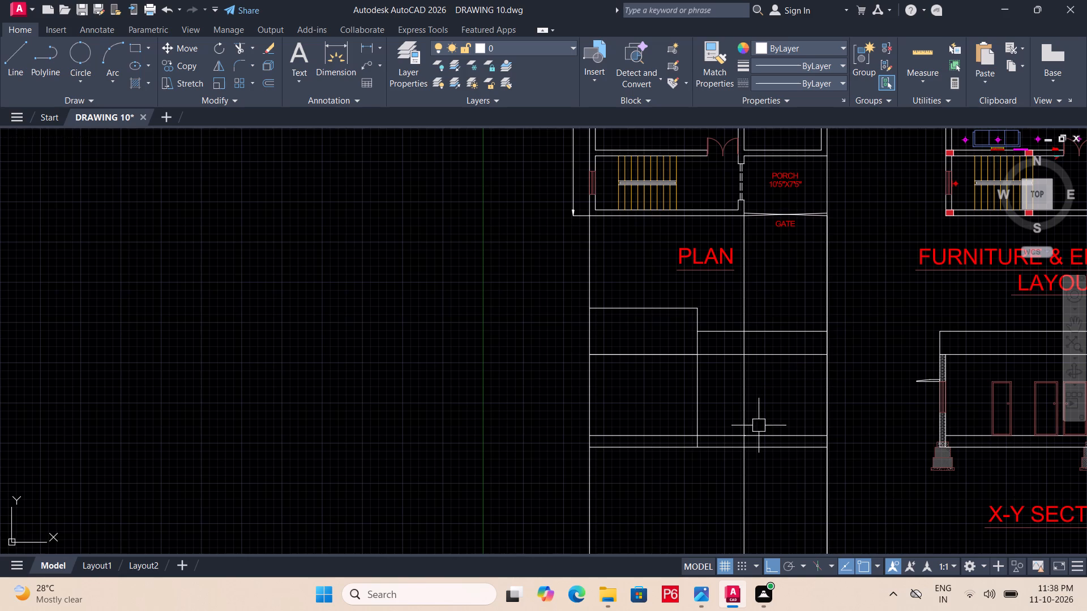
{"action": "scroll", "coordinate": [739, 415], "scroll_direction": "up", "scroll_amount": 2}
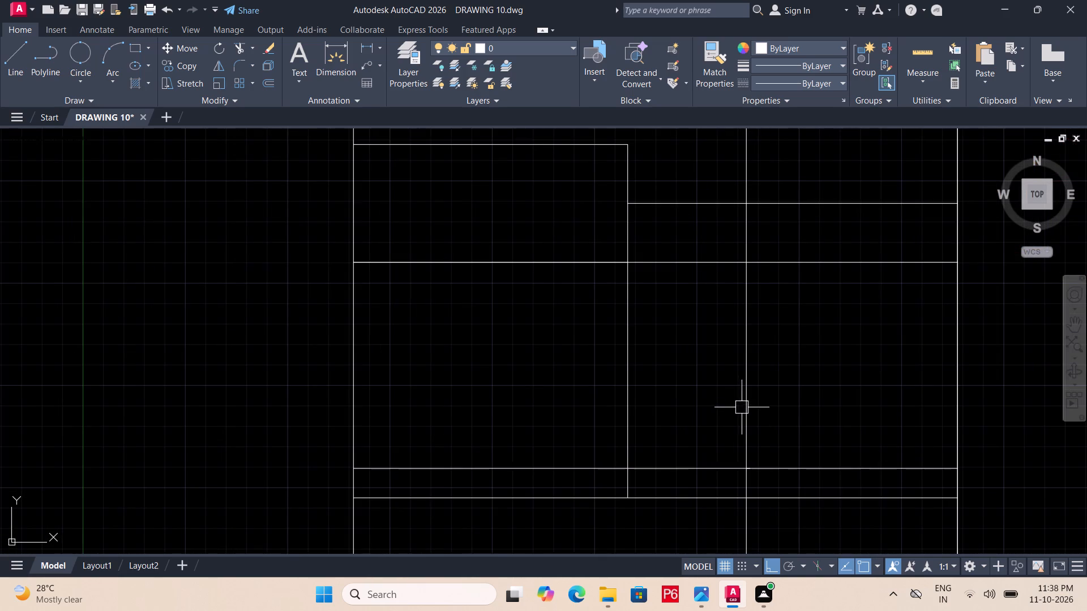
{"action": "scroll", "coordinate": [748, 395], "scroll_direction": "down", "scroll_amount": 1}
{"action": "middle_click", "coordinate": [748, 395]}
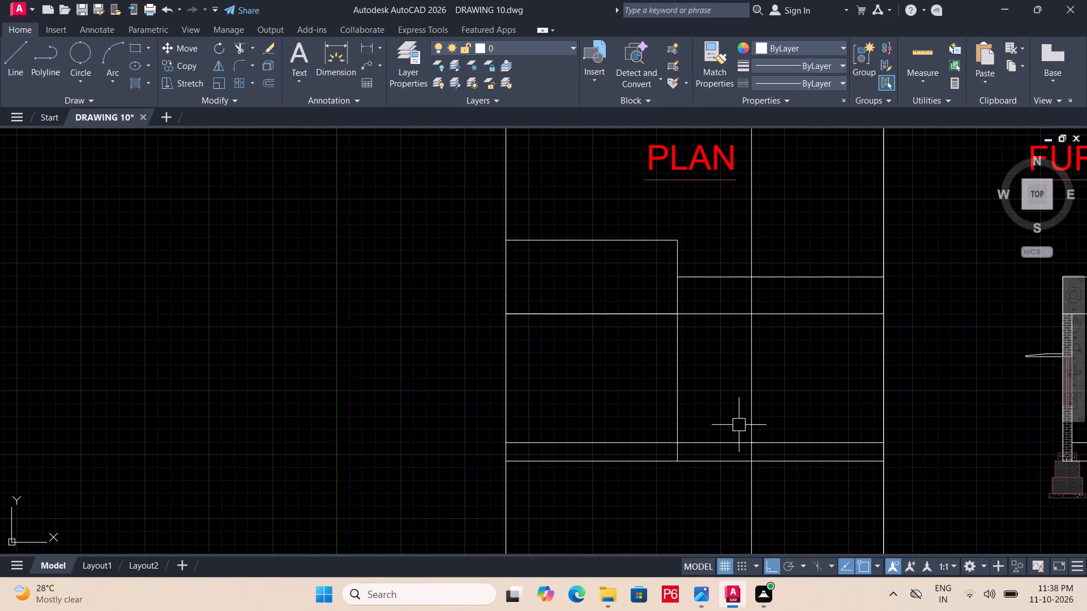
{"action": "key", "text": "Escape"}
{"action": "left_click", "coordinate": [735, 442]}
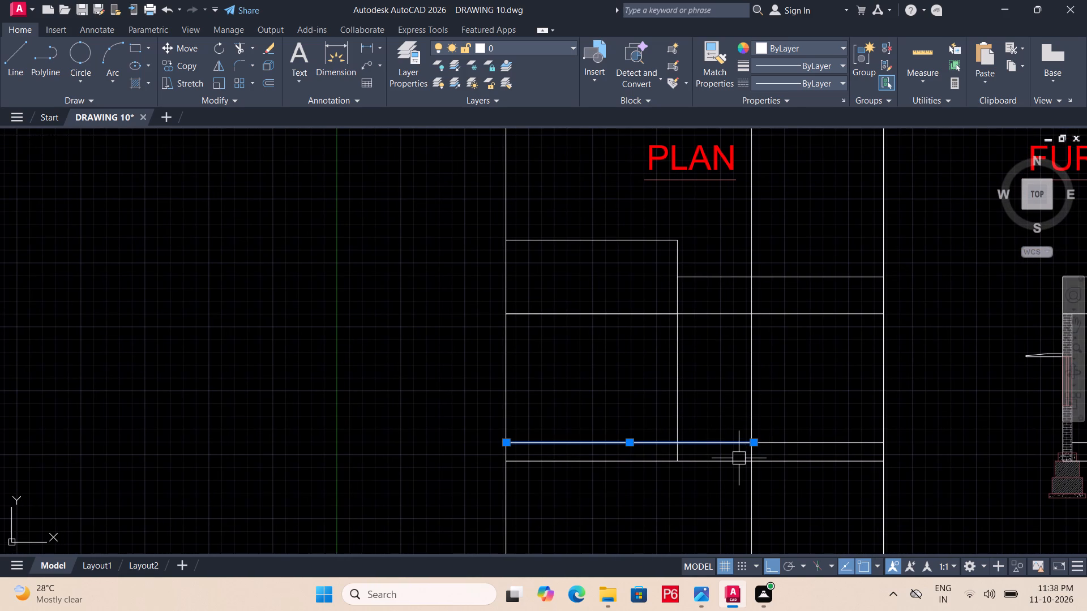
{"action": "key", "text": "o"}
{"action": "key", "text": "Return"}
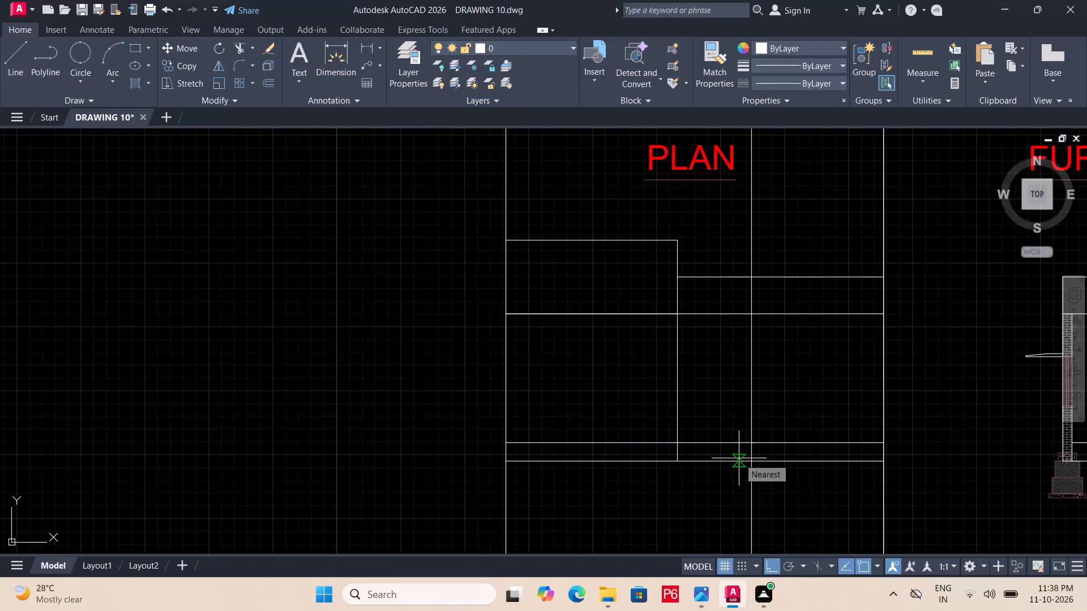
{"action": "type", "text": "4'"}
{"action": "key", "text": "Return"}
{"action": "left_click", "coordinate": [742, 394]}
{"action": "key", "text": "Escape"}
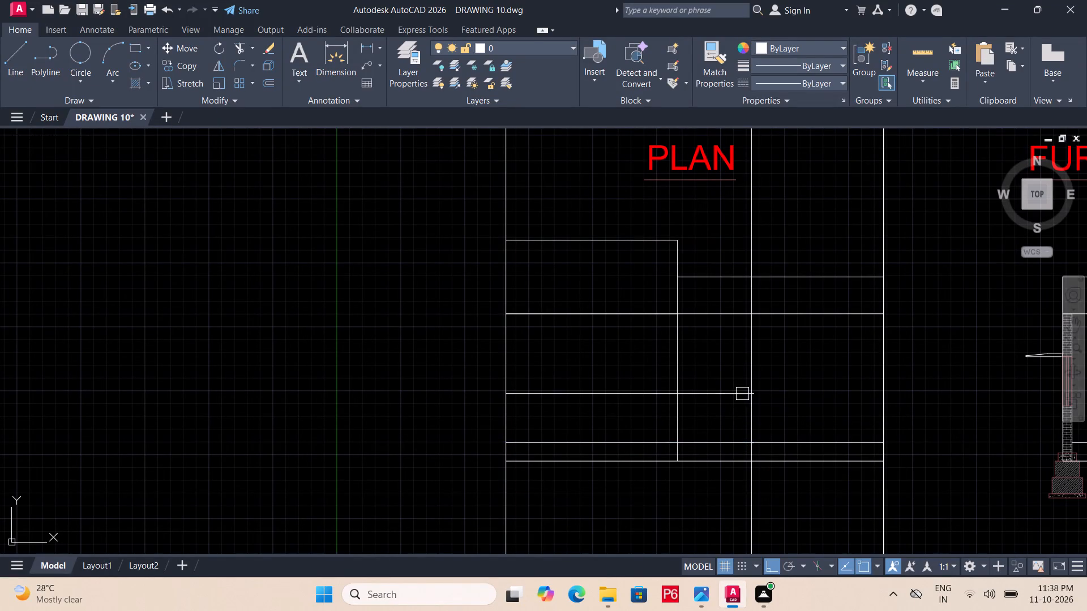
Trim the 4' offset line west of the double-door vertical line, and save the drawing.
{"action": "type", "text": "TR"}
{"action": "key", "text": "space"}
{"action": "key", "text": "space"}
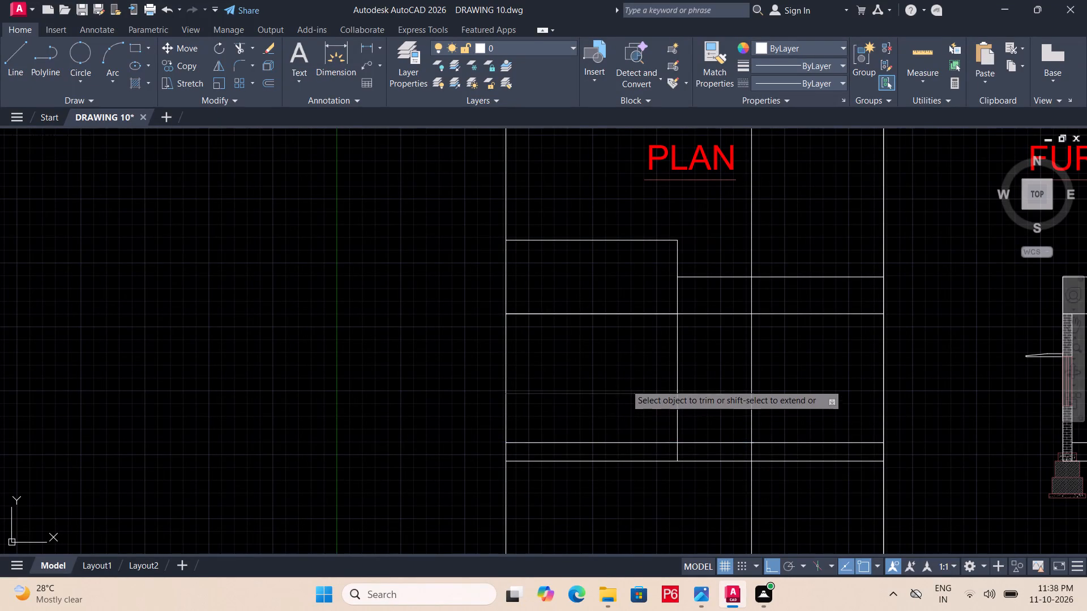
{"action": "left_click", "coordinate": [626, 384]}
{"action": "left_click", "coordinate": [610, 416]}
{"action": "key", "text": "ctrl+s"}
{"action": "key", "text": "ctrl+s"}
{"action": "key", "text": "ctrl+s"}
{"action": "key", "text": "ctrl+s"}
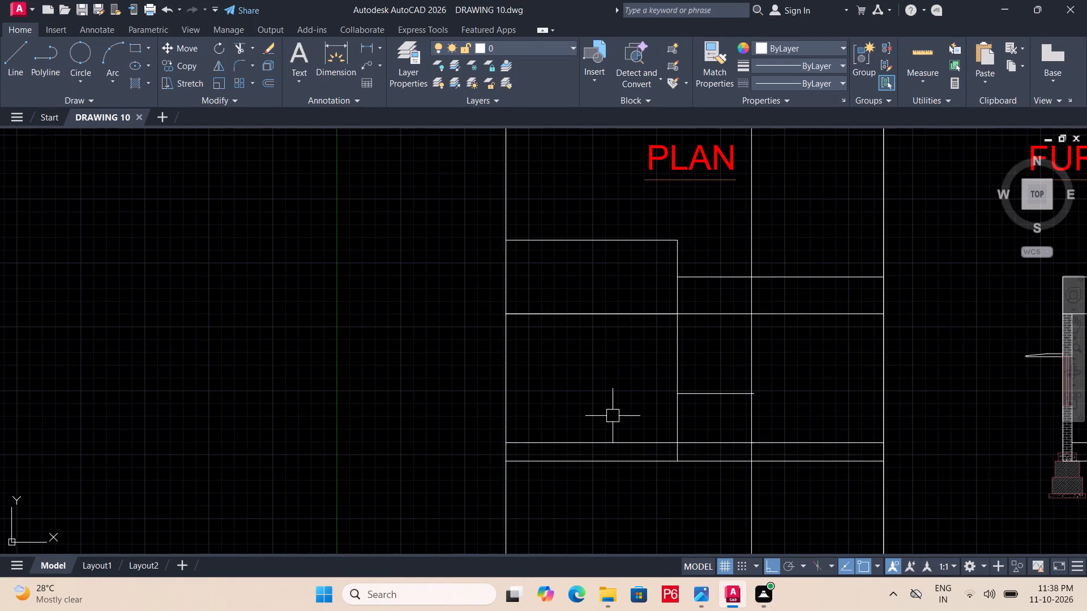
Trim the 4' offset line's short overhang east of the ray from the gate's west end, and save the drawing.
{"action": "scroll", "coordinate": [678, 409], "scroll_direction": "up", "scroll_amount": 1}
{"action": "middle_click_drag", "start_coordinate": [699, 420], "coordinate": [707, 425]}
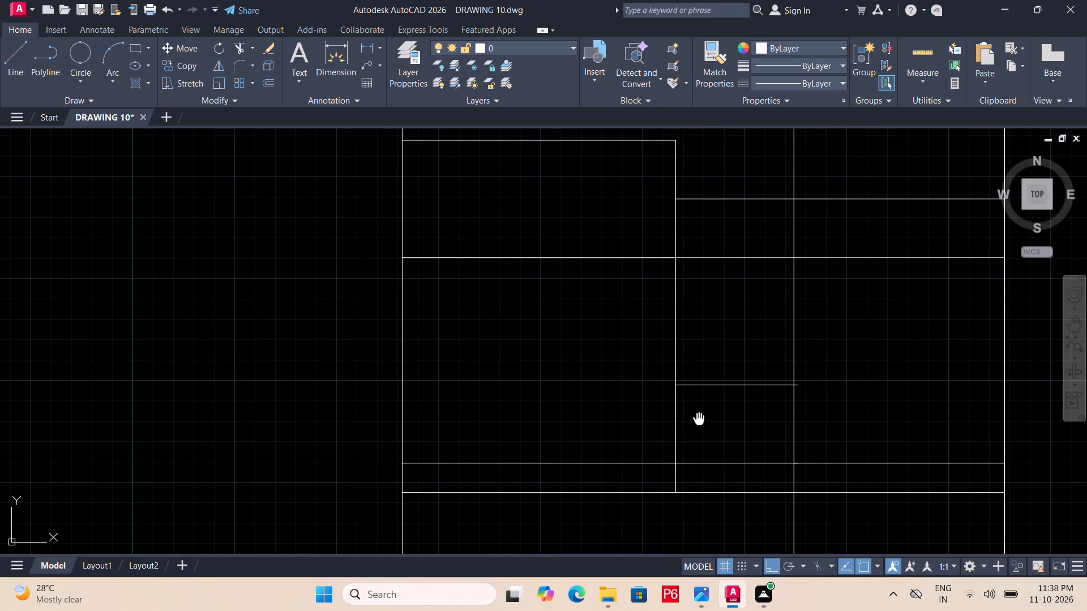
{"action": "middle_click_drag", "start_coordinate": [707, 425], "coordinate": [714, 463]}
{"action": "scroll", "coordinate": [849, 425], "scroll_direction": "up", "scroll_amount": 2}
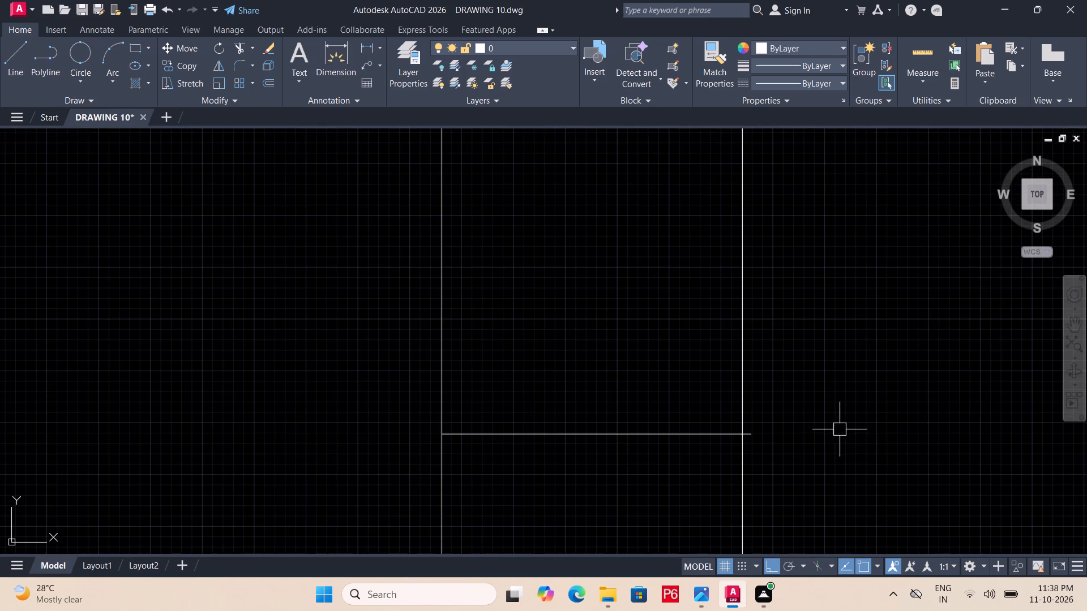
{"action": "type", "text": "TR"}
{"action": "key", "text": "space"}
{"action": "key", "text": "space"}
{"action": "left_click", "coordinate": [752, 433]}
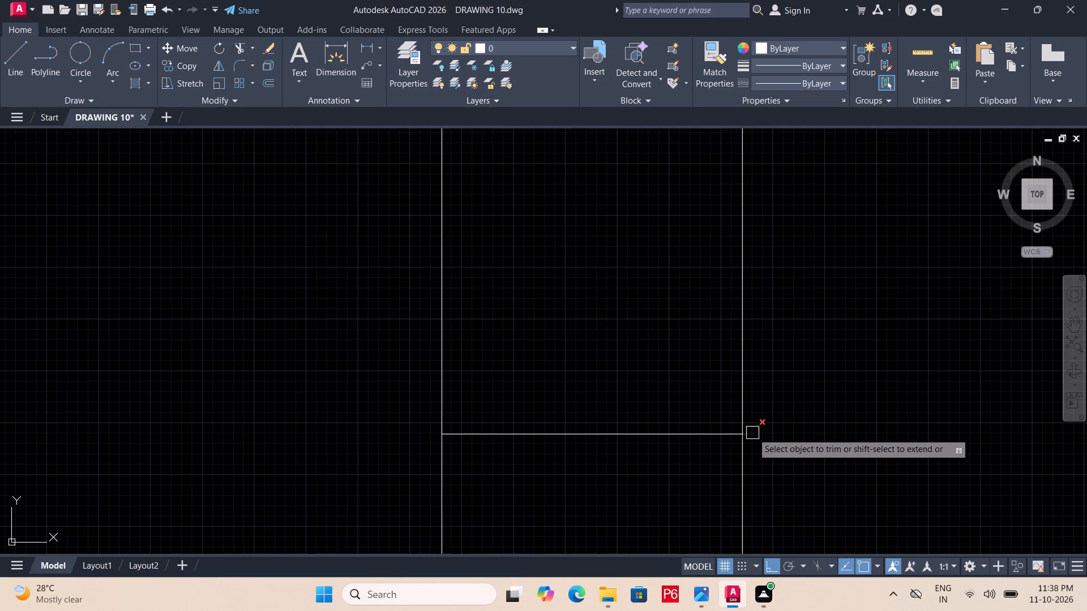
{"action": "scroll", "coordinate": [776, 429], "scroll_direction": "down", "scroll_amount": 1}
{"action": "middle_click", "coordinate": [776, 429]}
{"action": "key", "text": "ctrl+s"}
{"action": "key", "text": "ctrl+s"}
{"action": "key", "text": "ctrl+s"}
{"action": "key", "text": "ctrl+s"}
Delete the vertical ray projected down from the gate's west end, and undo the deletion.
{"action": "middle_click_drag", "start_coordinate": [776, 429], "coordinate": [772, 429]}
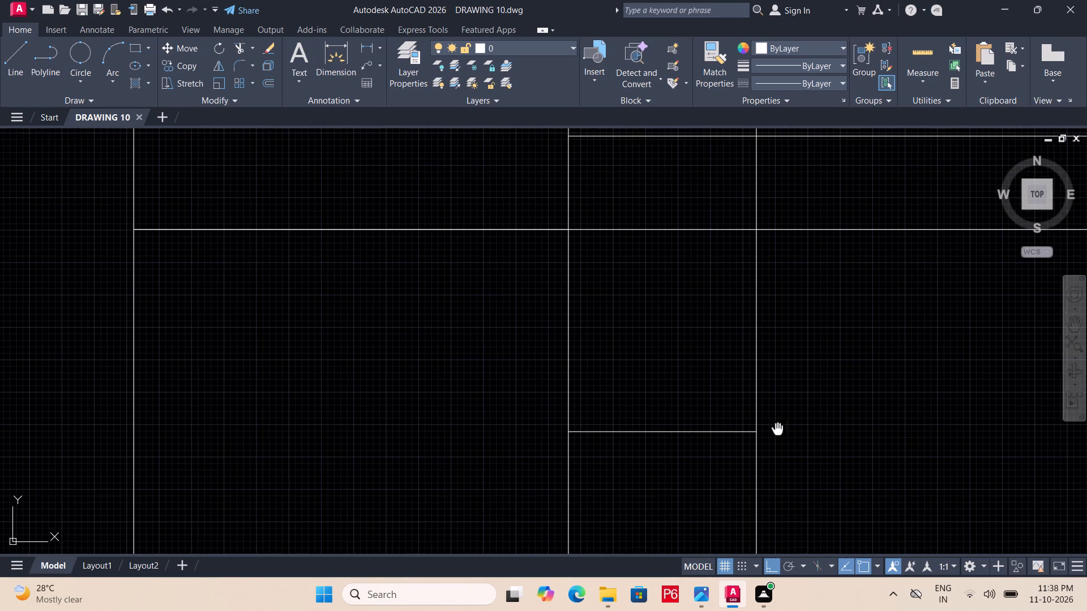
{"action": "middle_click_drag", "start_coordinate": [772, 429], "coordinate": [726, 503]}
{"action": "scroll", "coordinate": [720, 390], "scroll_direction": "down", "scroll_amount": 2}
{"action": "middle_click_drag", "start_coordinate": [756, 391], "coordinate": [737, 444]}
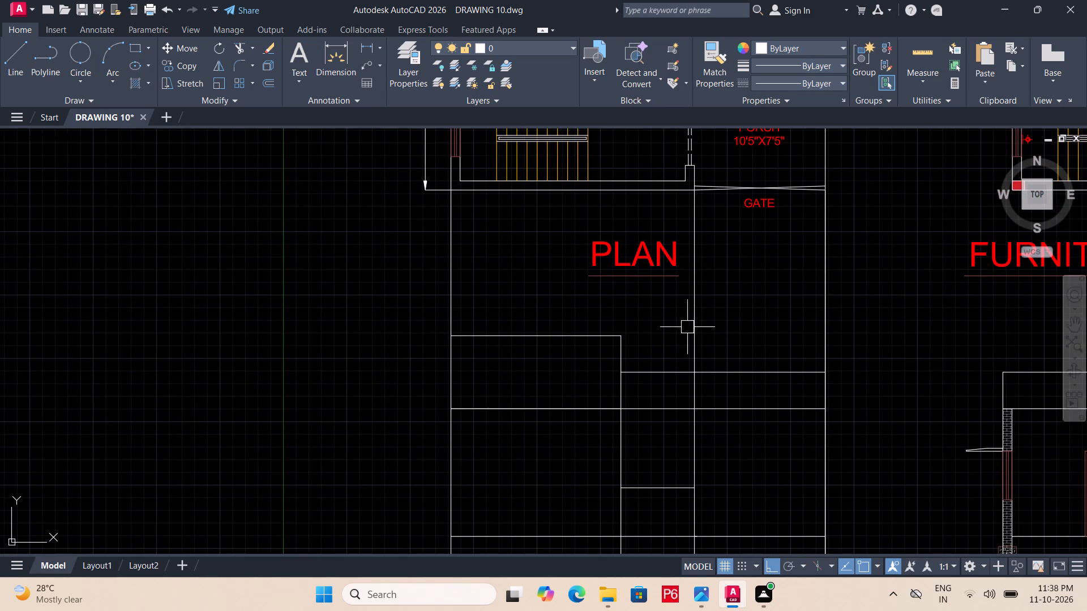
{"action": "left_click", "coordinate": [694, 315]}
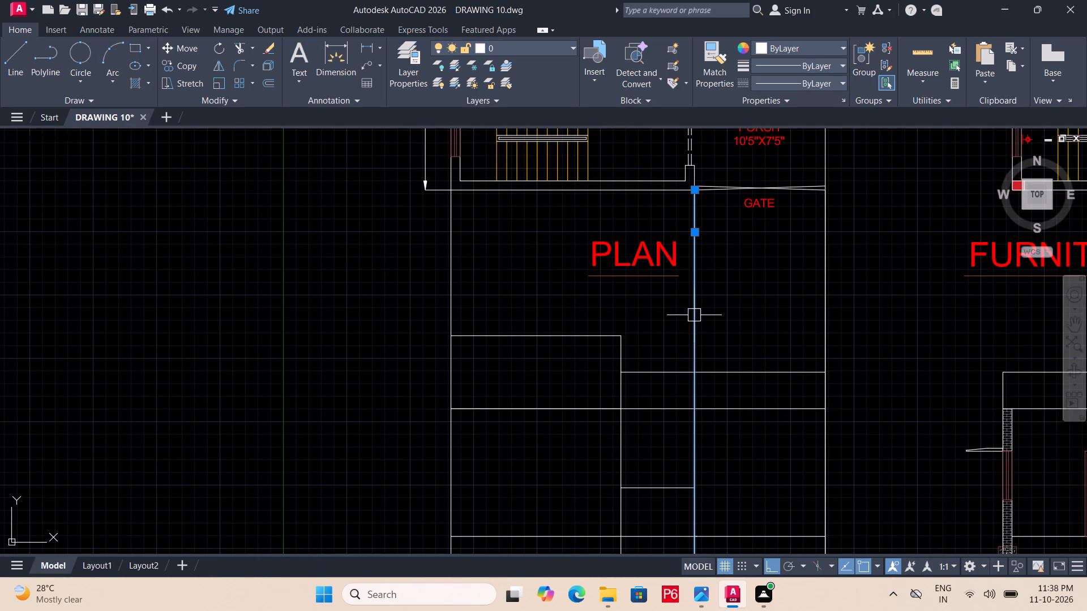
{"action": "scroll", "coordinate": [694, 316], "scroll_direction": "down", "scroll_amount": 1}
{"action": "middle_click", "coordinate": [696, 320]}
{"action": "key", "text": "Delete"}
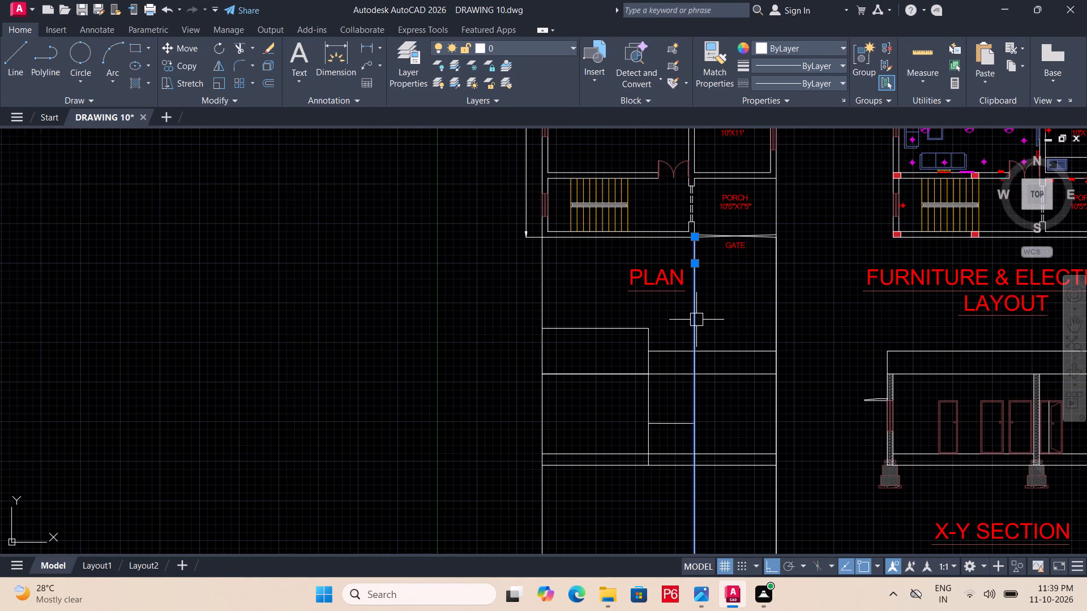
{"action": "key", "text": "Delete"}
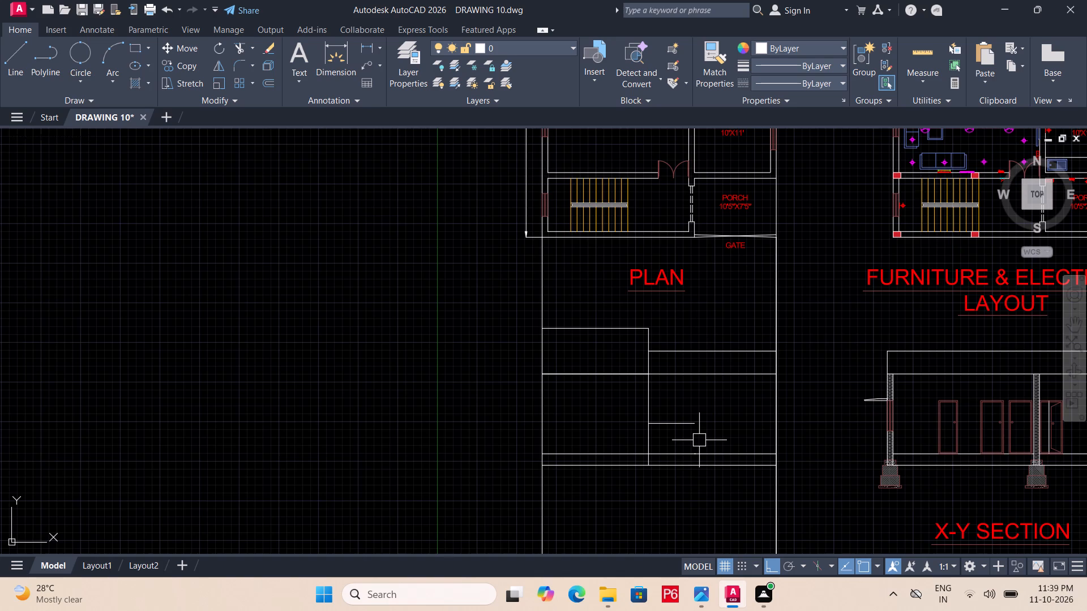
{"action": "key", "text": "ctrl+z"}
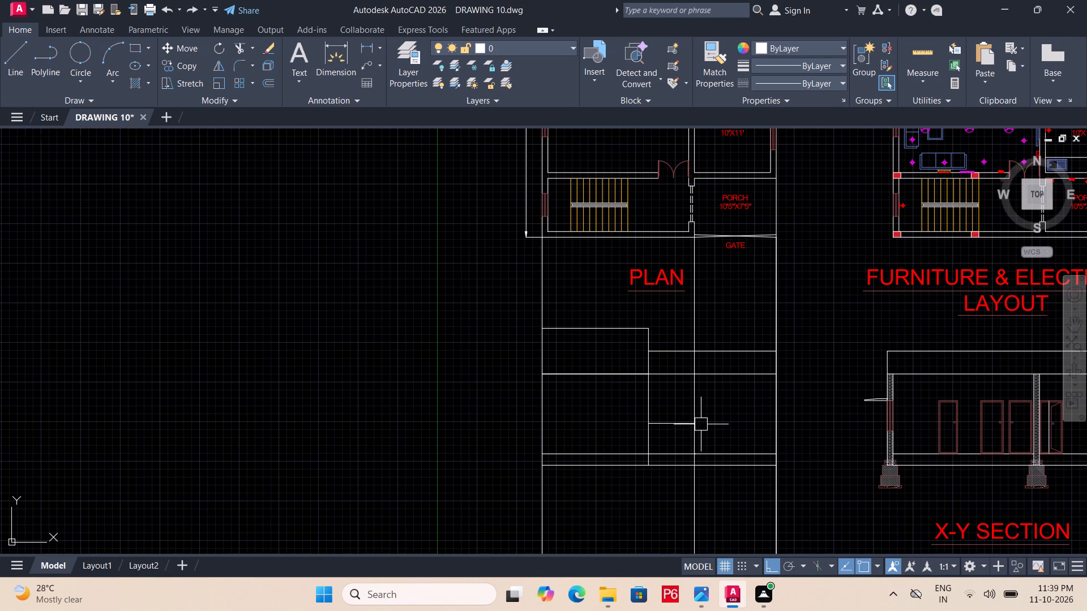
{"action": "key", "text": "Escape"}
Move the upper end of the ray from the gate's west end down to the full-width horizontal line below the parapets.
{"action": "middle_click_drag", "start_coordinate": [713, 385], "coordinate": [685, 415]}
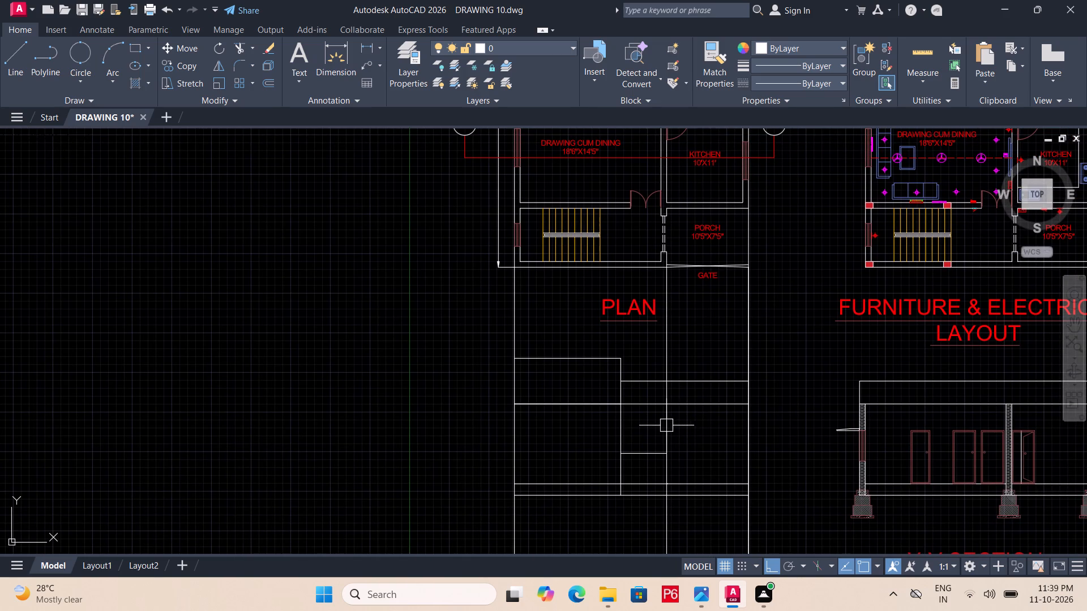
{"action": "left_click", "coordinate": [666, 316]}
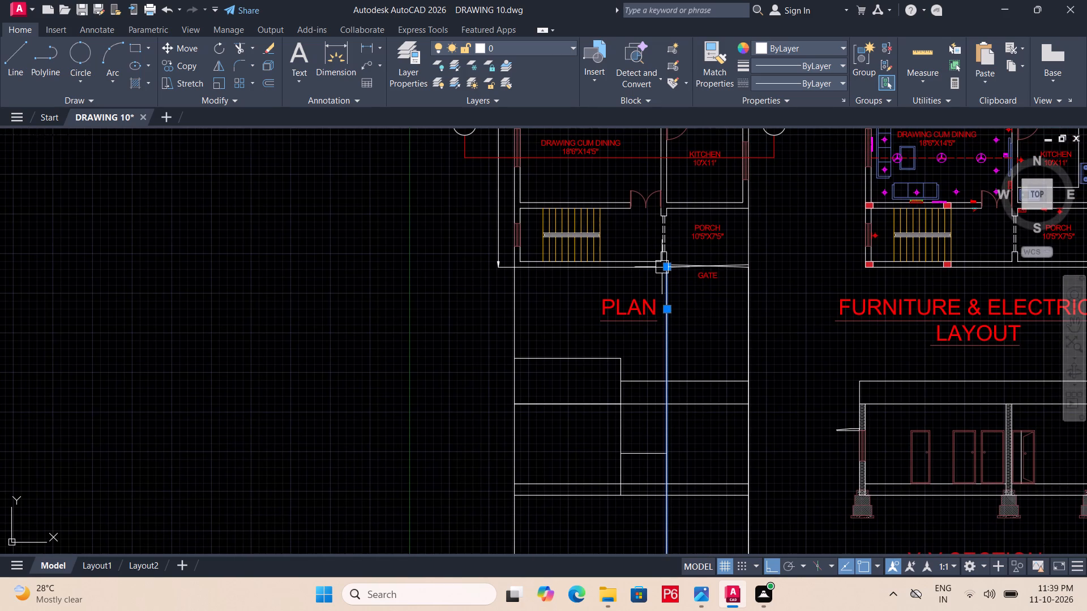
{"action": "left_click", "coordinate": [665, 265]}
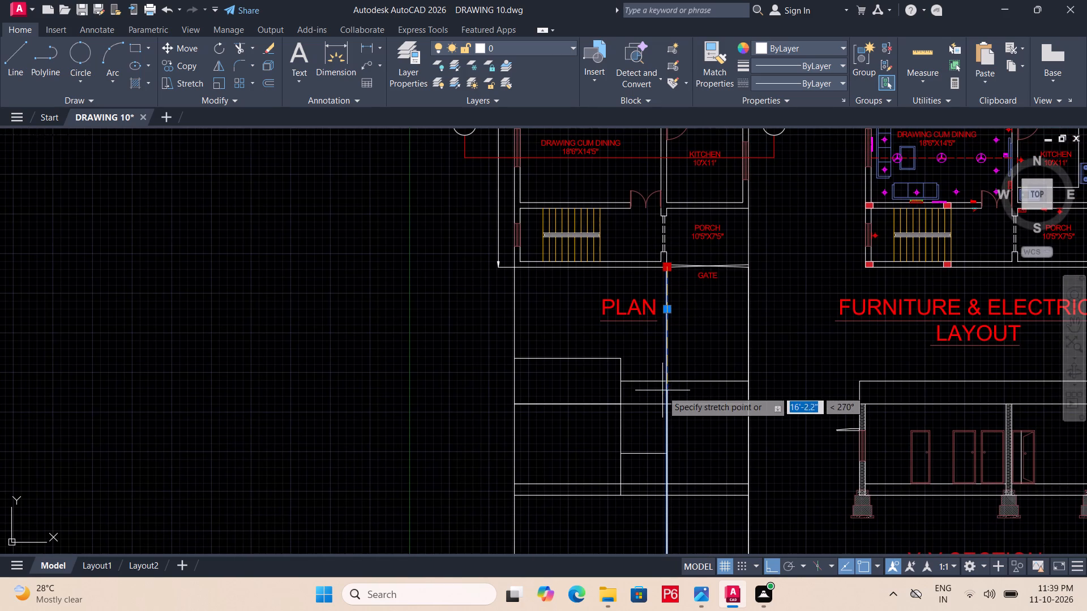
{"action": "left_click", "coordinate": [667, 401]}
{"action": "key", "text": "Escape"}
Trim the ray from the gate's west end below the elevation's base line.
{"action": "middle_click_drag", "start_coordinate": [682, 445], "coordinate": [686, 405]}
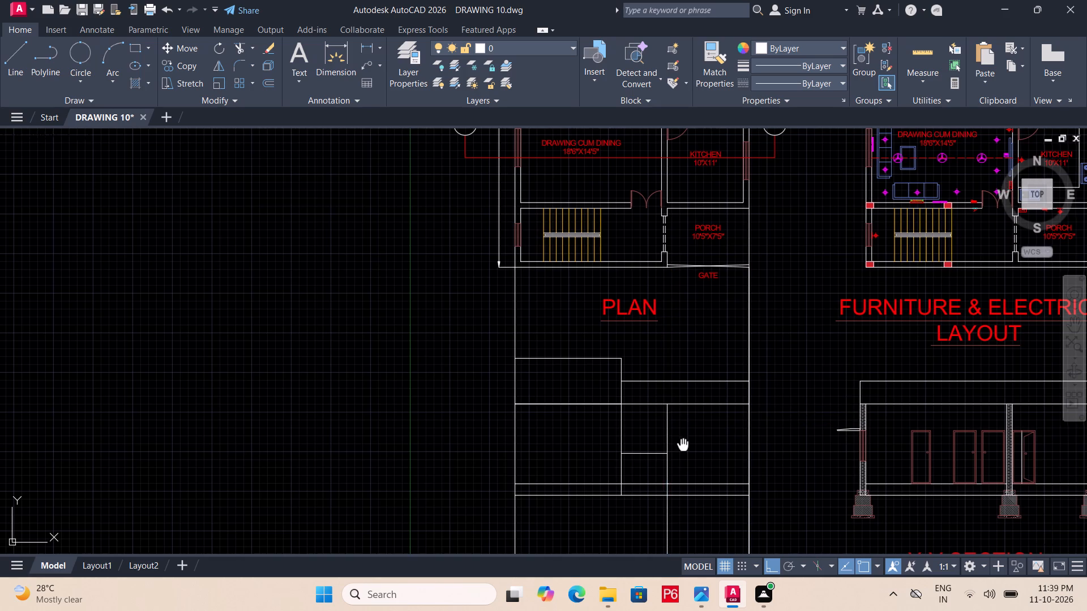
{"action": "middle_click_drag", "start_coordinate": [686, 405], "coordinate": [689, 308]}
{"action": "type", "text": "TR"}
{"action": "key", "text": "space"}
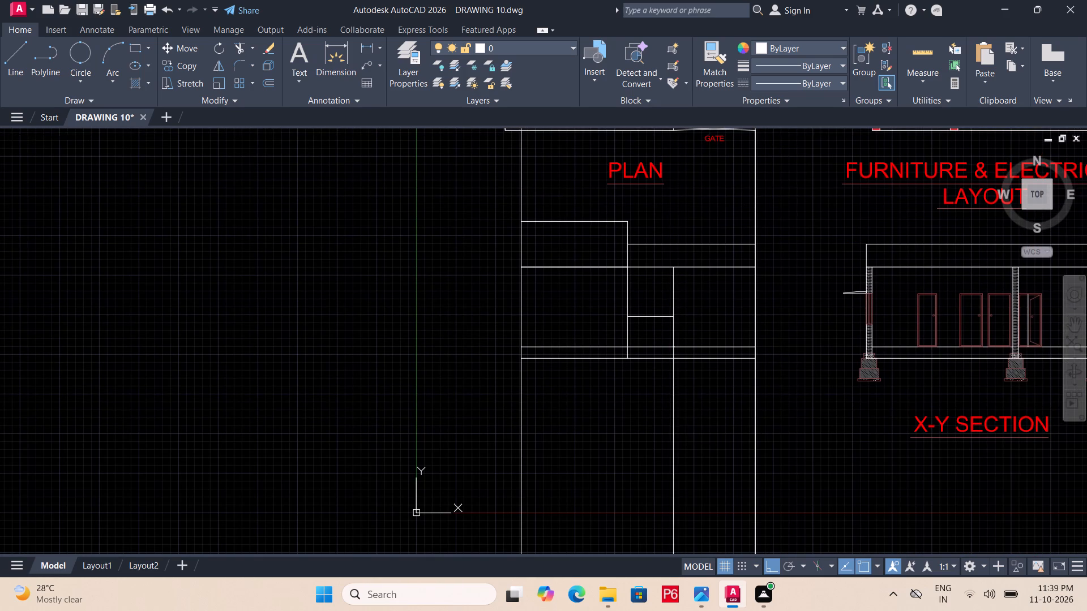
{"action": "key", "text": "space"}
{"action": "left_click", "coordinate": [676, 427]}
{"action": "scroll", "coordinate": [663, 391], "scroll_direction": "down", "scroll_amount": 1}
{"action": "middle_click_drag", "start_coordinate": [686, 343], "coordinate": [694, 436]}
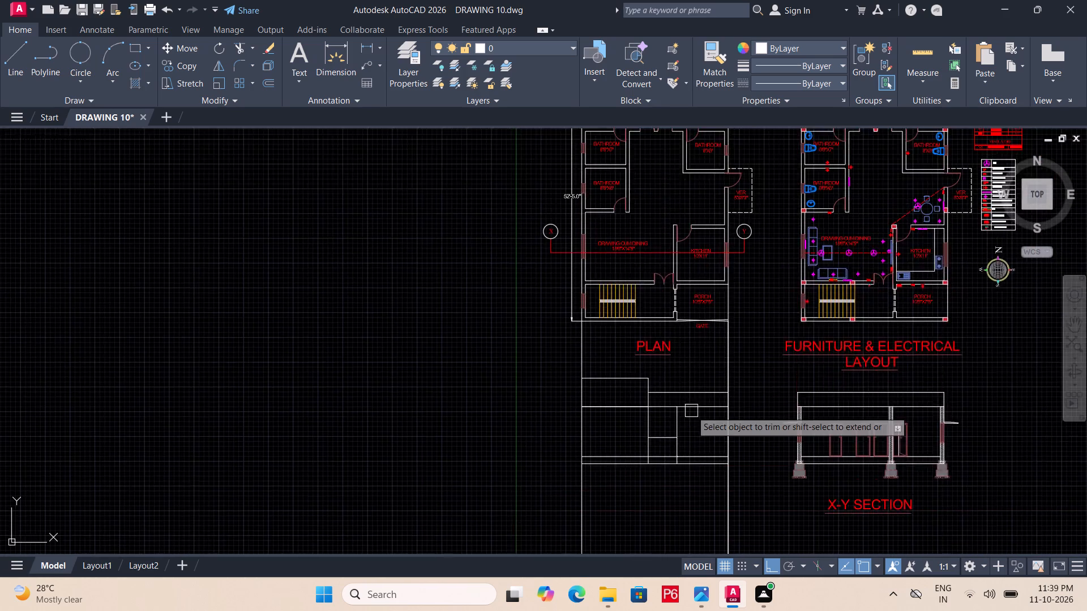
{"action": "scroll", "coordinate": [691, 411], "scroll_direction": "up", "scroll_amount": 2}
{"action": "key", "text": "Escape"}
{"action": "middle_click_drag", "start_coordinate": [682, 418], "coordinate": [679, 343]}
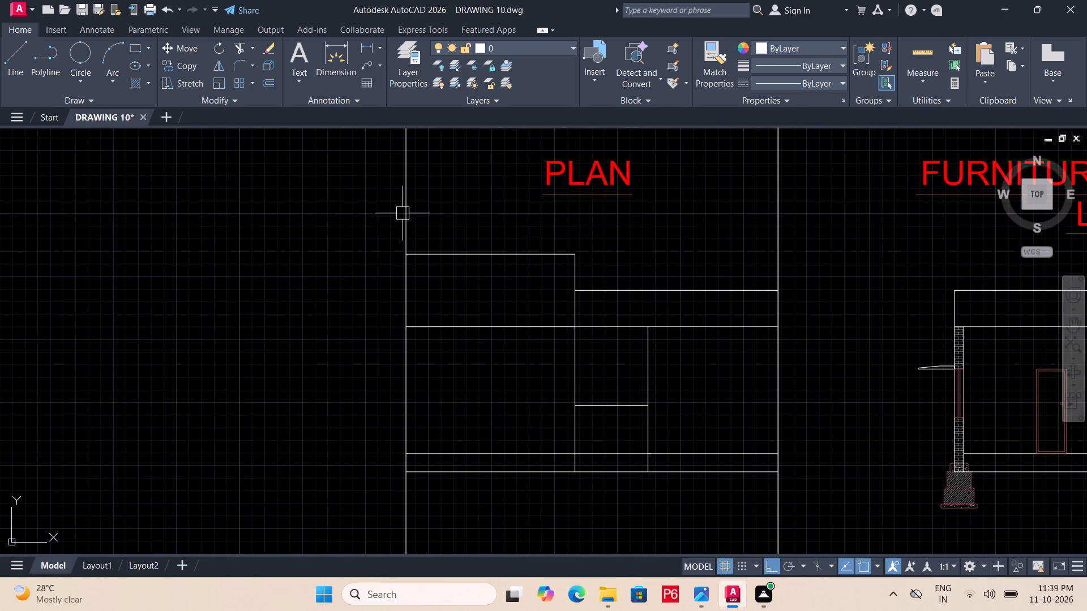
Delete the outer projection rays along the elevation's west and east edges.
{"action": "left_click", "coordinate": [402, 213]}
{"action": "left_click", "coordinate": [781, 212]}
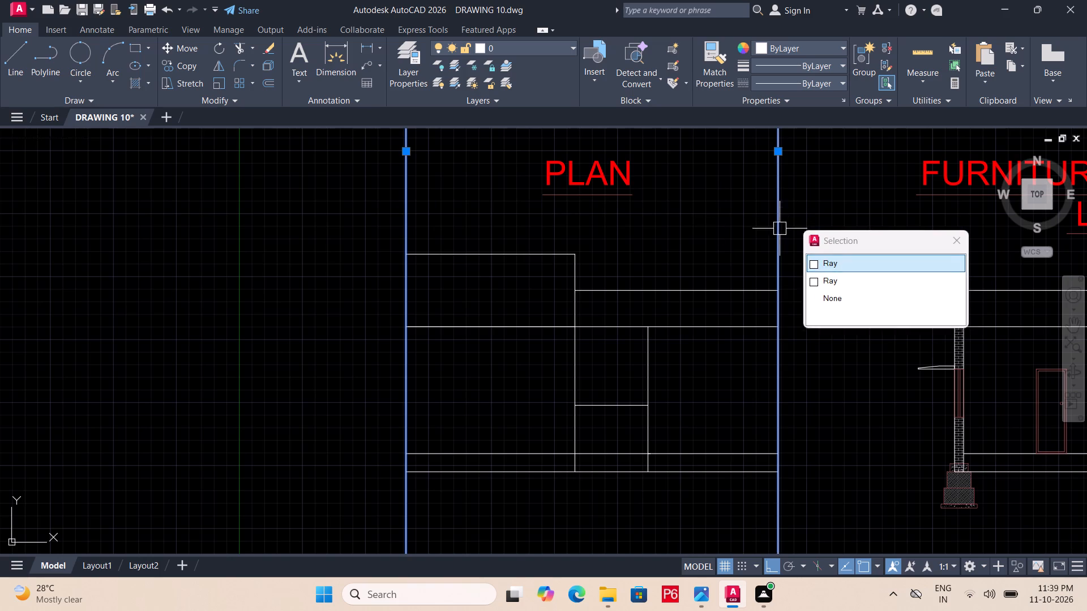
{"action": "key", "text": "Delete"}
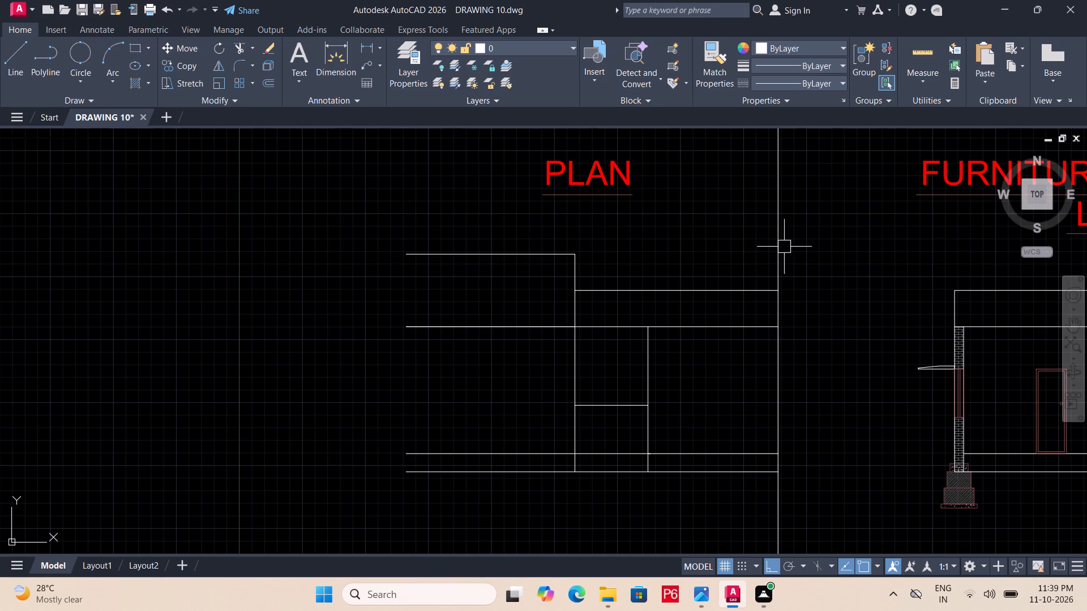
{"action": "left_click", "coordinate": [779, 249]}
{"action": "key", "text": "Delete"}
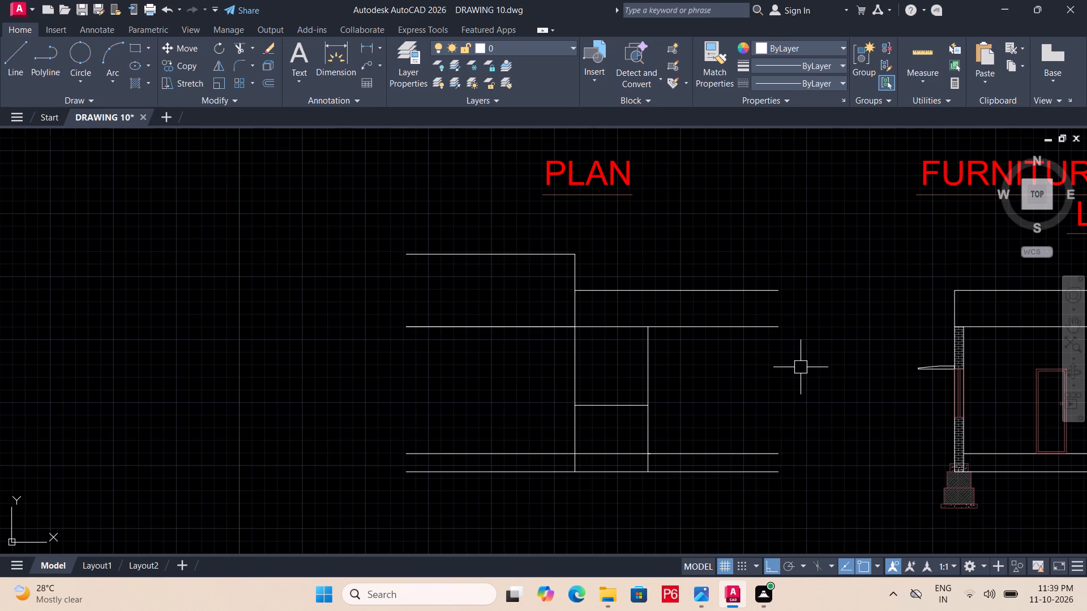
Draw vertical lines closing the elevation's west and east ends from parapet top to base line, and save the drawing.
{"action": "type", "text": "L"}
{"action": "key", "text": "space"}
{"action": "left_click", "coordinate": [401, 253]}
{"action": "left_click", "coordinate": [406, 472]}
{"action": "key", "text": "space"}
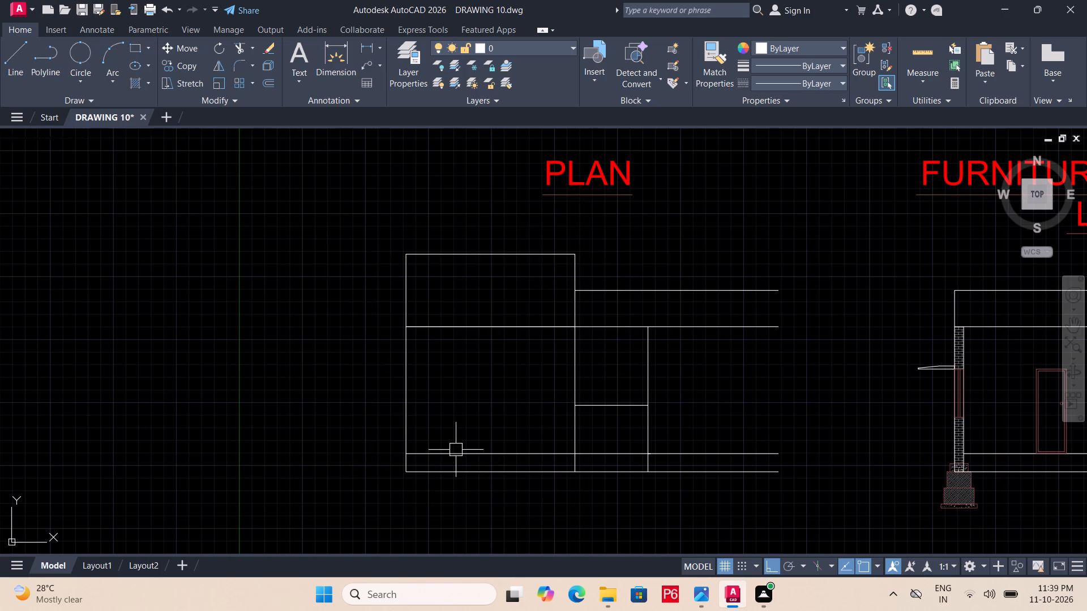
{"action": "key", "text": "space"}
{"action": "left_click", "coordinate": [776, 289]}
{"action": "left_click", "coordinate": [783, 471]}
{"action": "key", "text": "space"}
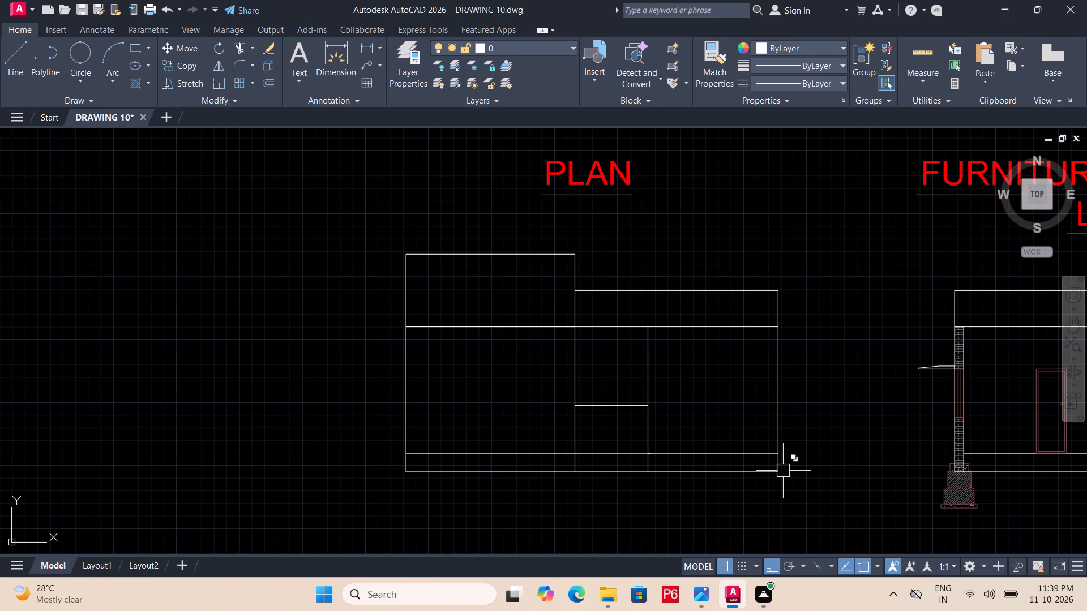
{"action": "key", "text": "ctrl+s"}
{"action": "key", "text": "ctrl+s"}
{"action": "key", "text": "ctrl+s"}
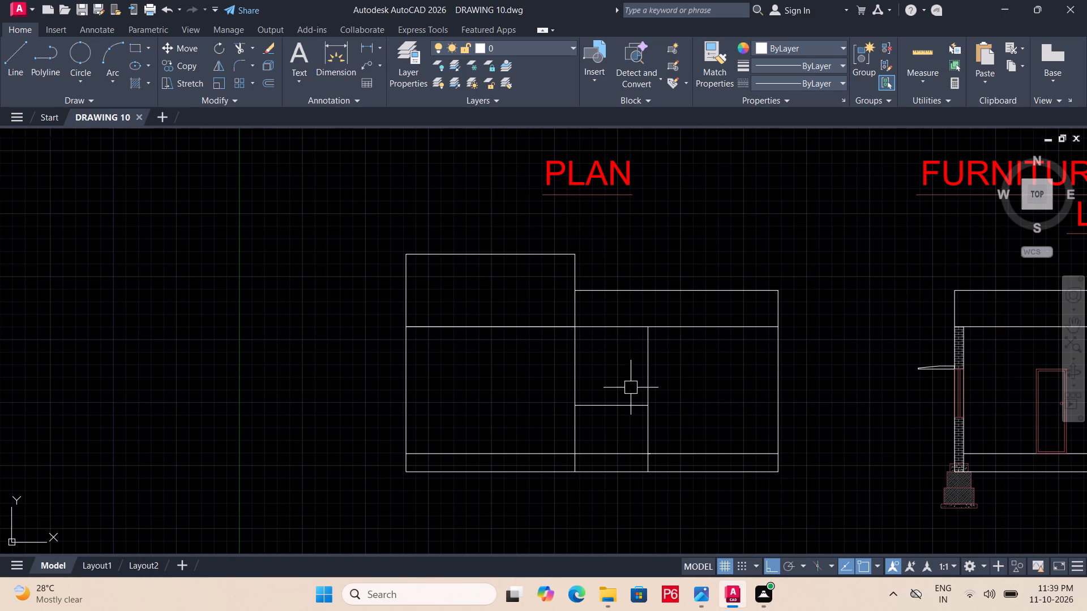
Examine the gate at the plan's porch and the matching eastern bay of the elevation below.
{"action": "middle_click_drag", "start_coordinate": [611, 382], "coordinate": [635, 373]}
{"action": "scroll", "coordinate": [679, 355], "scroll_direction": "up", "scroll_amount": 1}
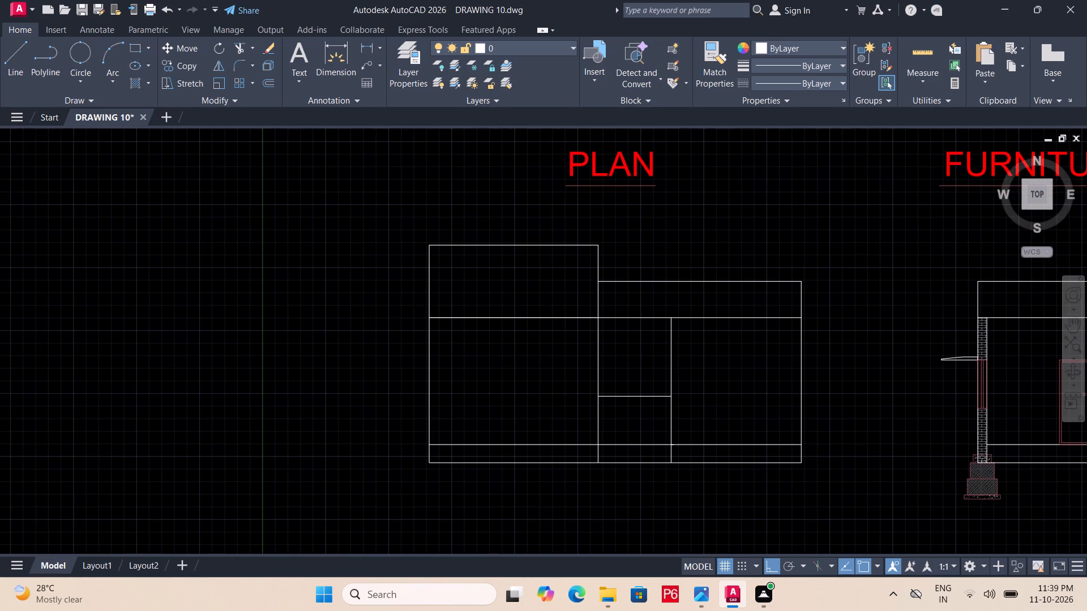
{"action": "scroll", "coordinate": [679, 355], "scroll_direction": "down", "scroll_amount": 1}
{"action": "middle_click_drag", "start_coordinate": [679, 355], "coordinate": [611, 505]}
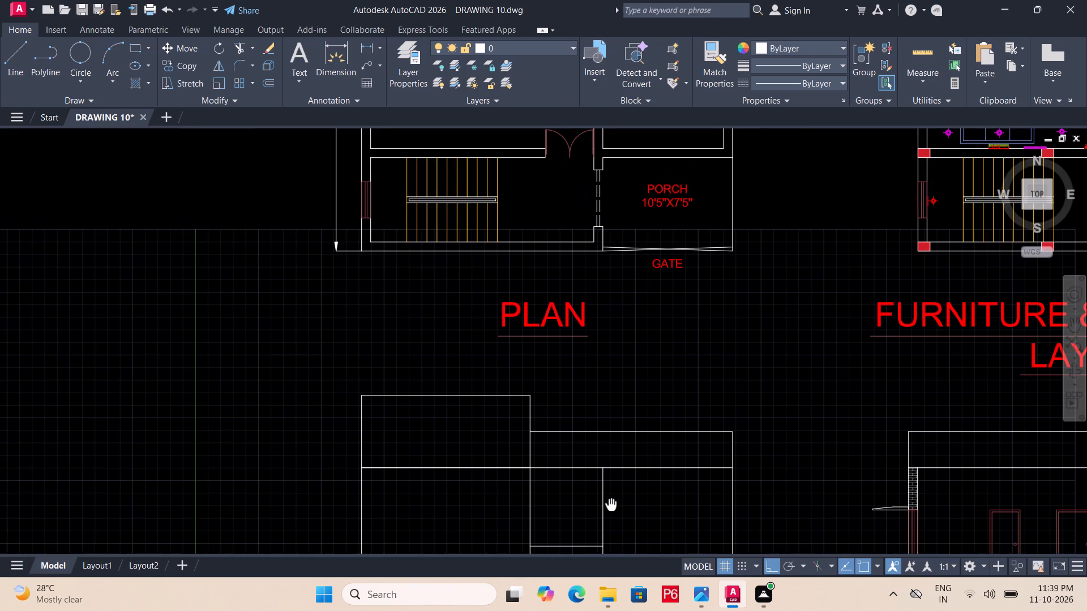
{"action": "middle_click_drag", "start_coordinate": [611, 505], "coordinate": [616, 423]}
{"action": "middle_click_drag", "start_coordinate": [634, 403], "coordinate": [652, 468]}
{"action": "scroll", "coordinate": [669, 228], "scroll_direction": "up", "scroll_amount": 2}
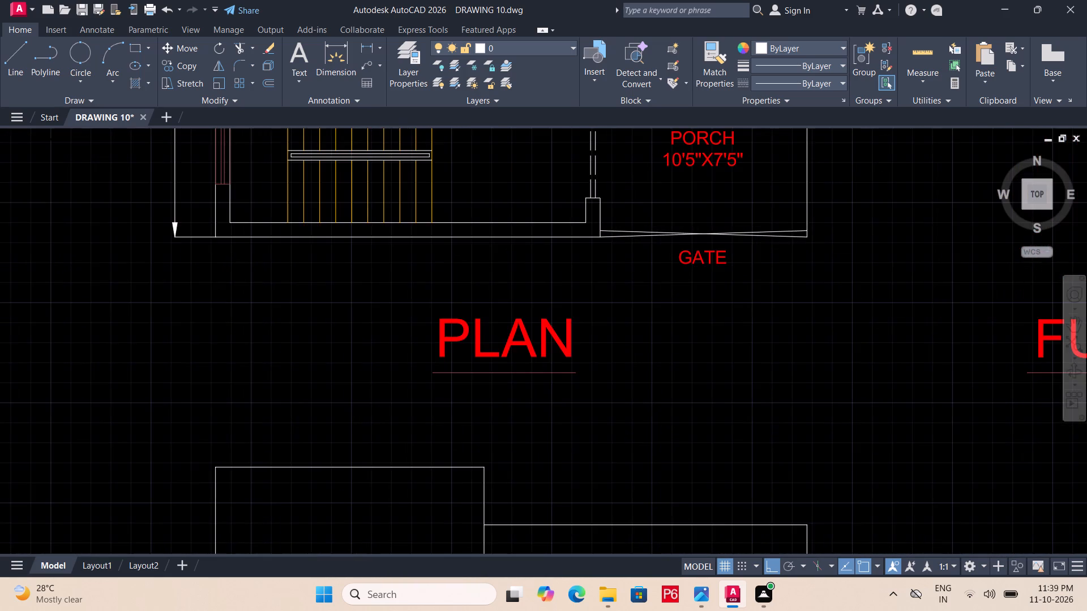
{"action": "scroll", "coordinate": [644, 227], "scroll_direction": "up", "scroll_amount": 1}
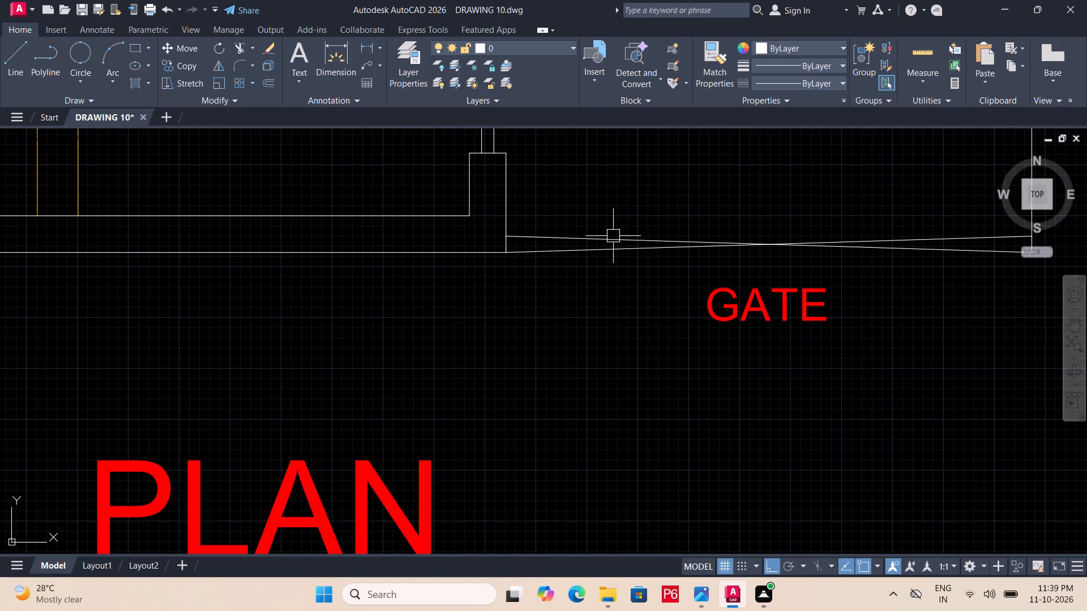
{"action": "scroll", "coordinate": [608, 238], "scroll_direction": "down", "scroll_amount": 4}
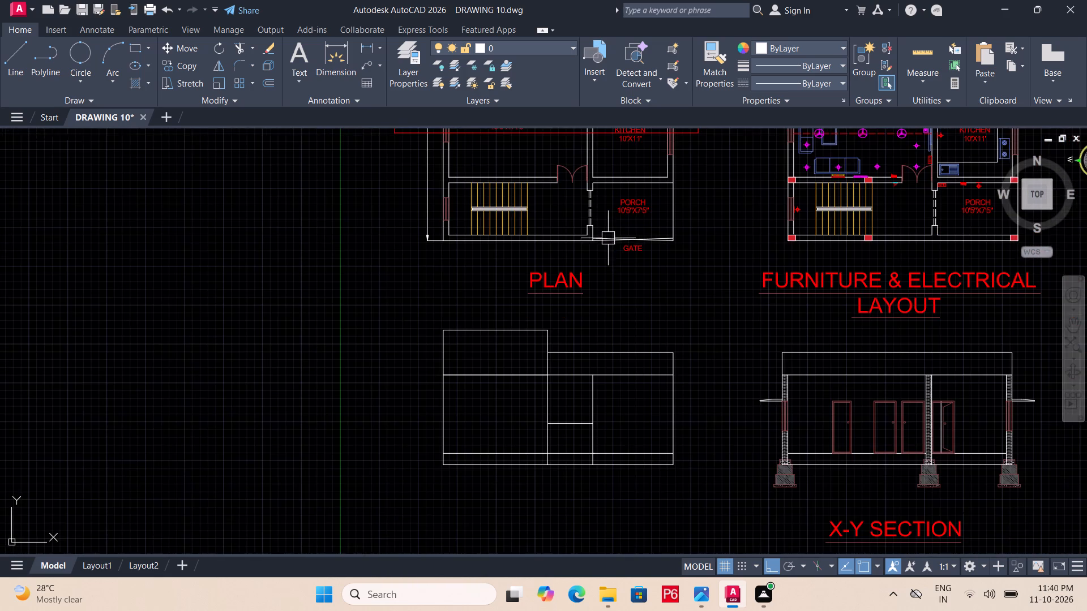
{"action": "middle_click_drag", "start_coordinate": [608, 238], "coordinate": [619, 211]}
{"action": "scroll", "coordinate": [625, 453], "scroll_direction": "up", "scroll_amount": 1}
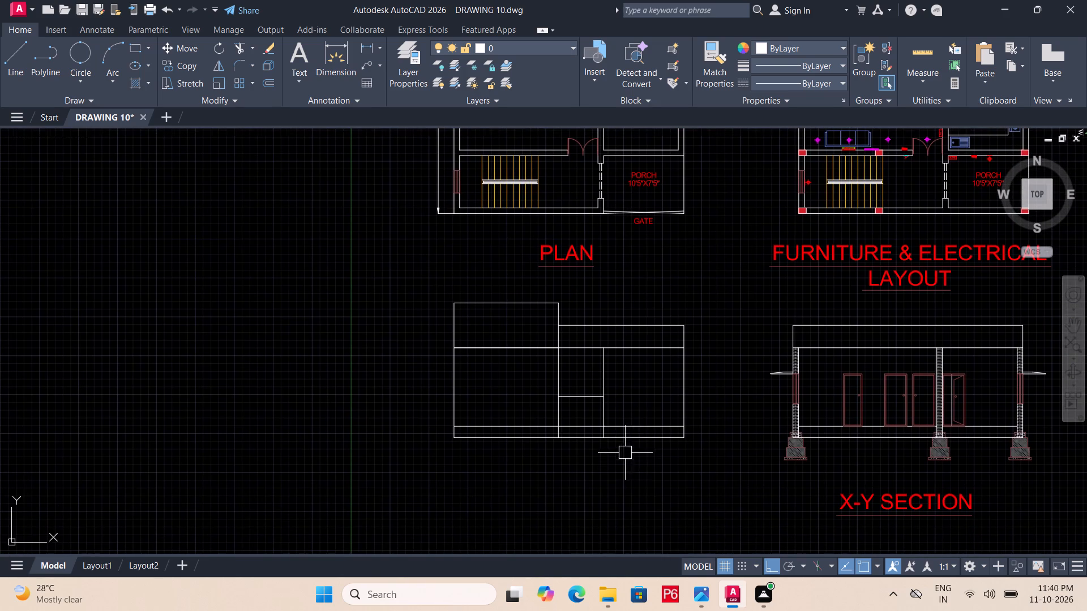
{"action": "scroll", "coordinate": [589, 408], "scroll_direction": "up", "scroll_amount": 2}
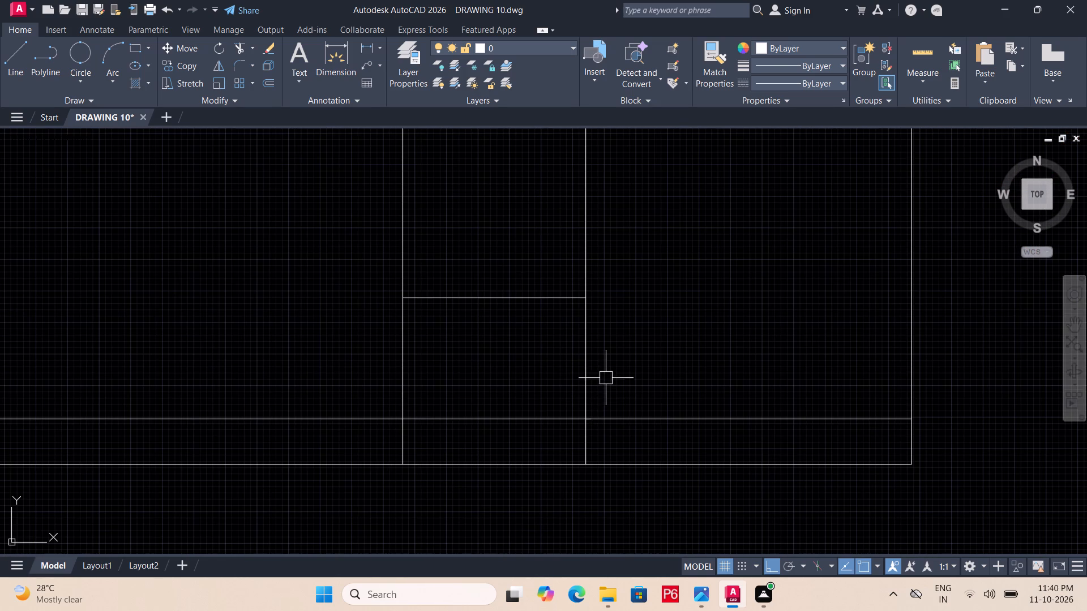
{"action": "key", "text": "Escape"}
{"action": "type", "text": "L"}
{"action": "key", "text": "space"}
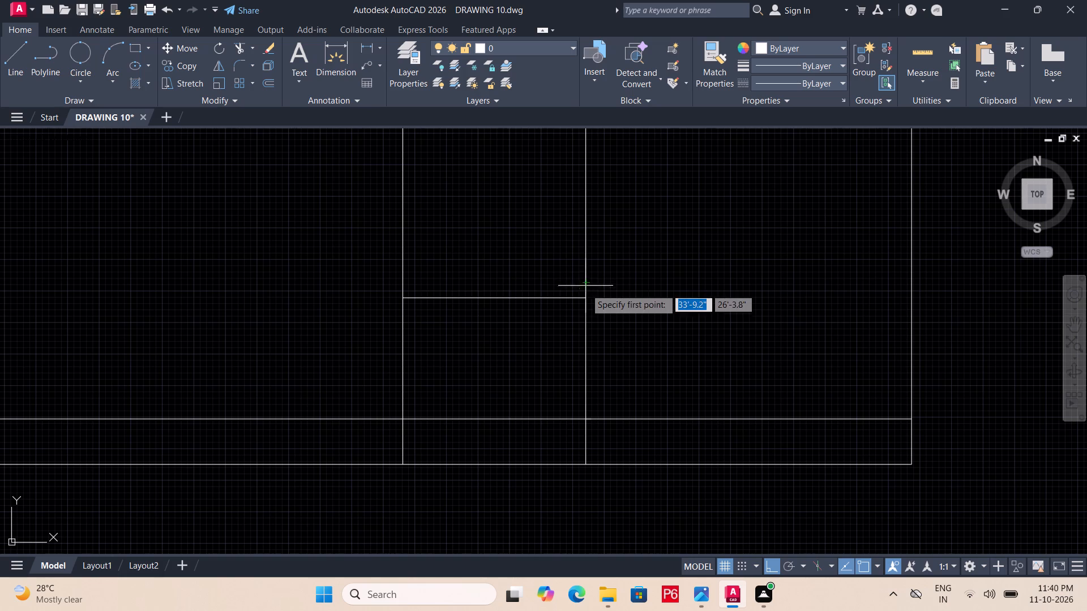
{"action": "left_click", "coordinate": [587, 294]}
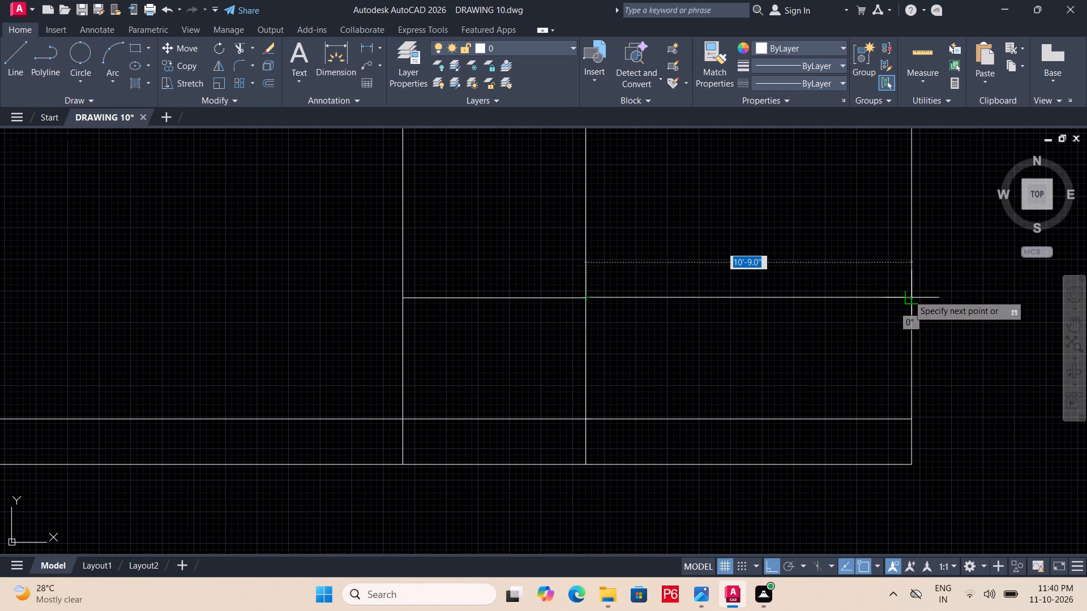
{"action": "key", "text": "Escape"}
Draw a horizontal gate-top line slightly above the 4' wall line, from the gate's west vertical line to the elevation's east edge.
{"action": "type", "text": "L"}
{"action": "key", "text": "space"}
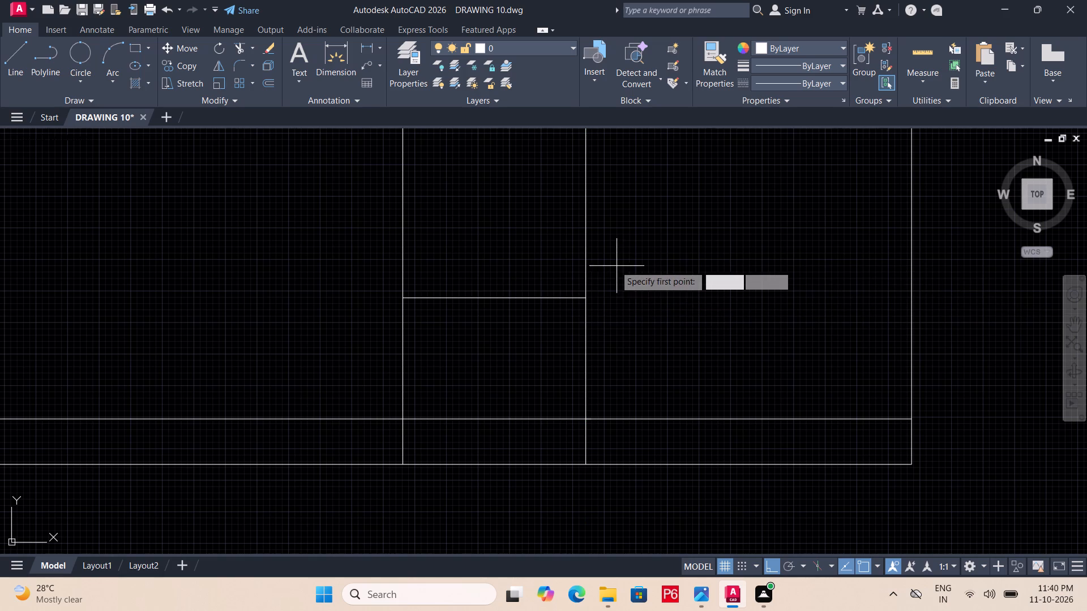
{"action": "left_click", "coordinate": [587, 266]}
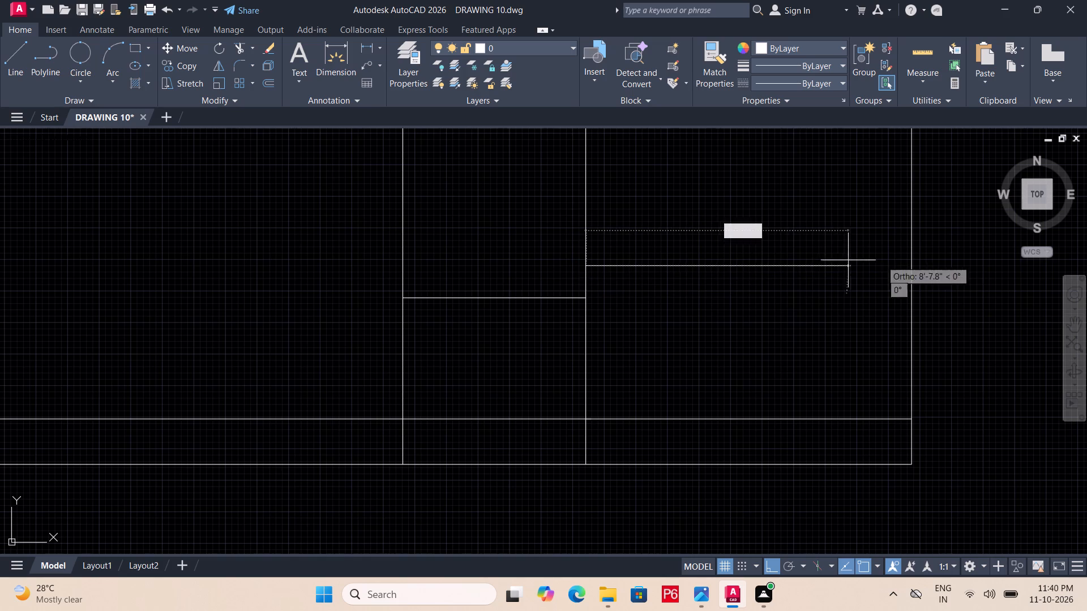
{"action": "left_click", "coordinate": [912, 263]}
{"action": "key", "text": "Escape"}
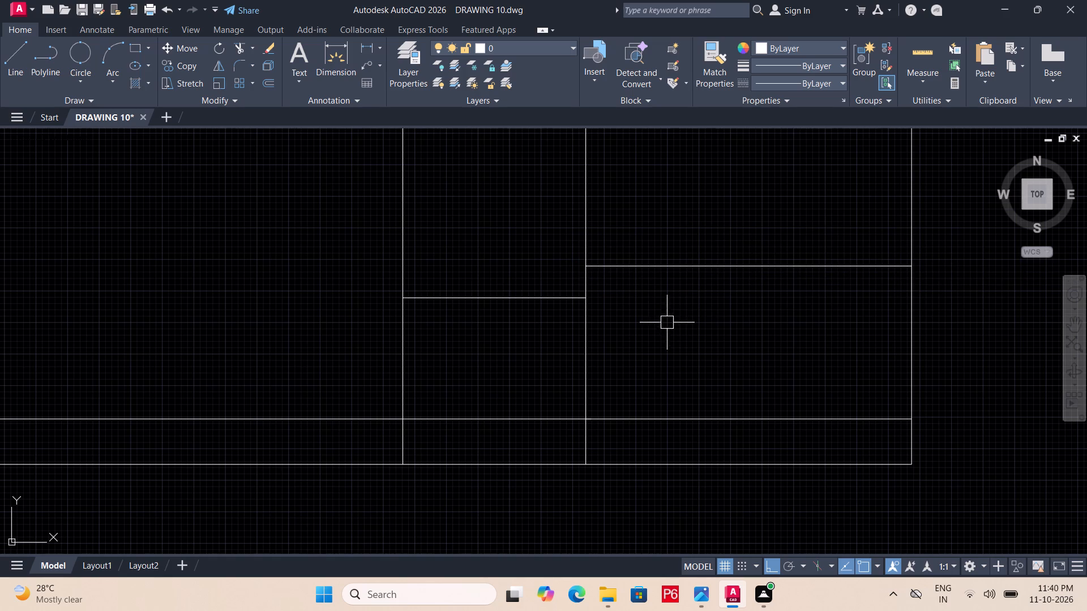
Trim the gate's west vertical line above the new gate-top line.
{"action": "middle_click_drag", "start_coordinate": [667, 322], "coordinate": [695, 386]}
{"action": "type", "text": "TR"}
{"action": "key", "text": "space"}
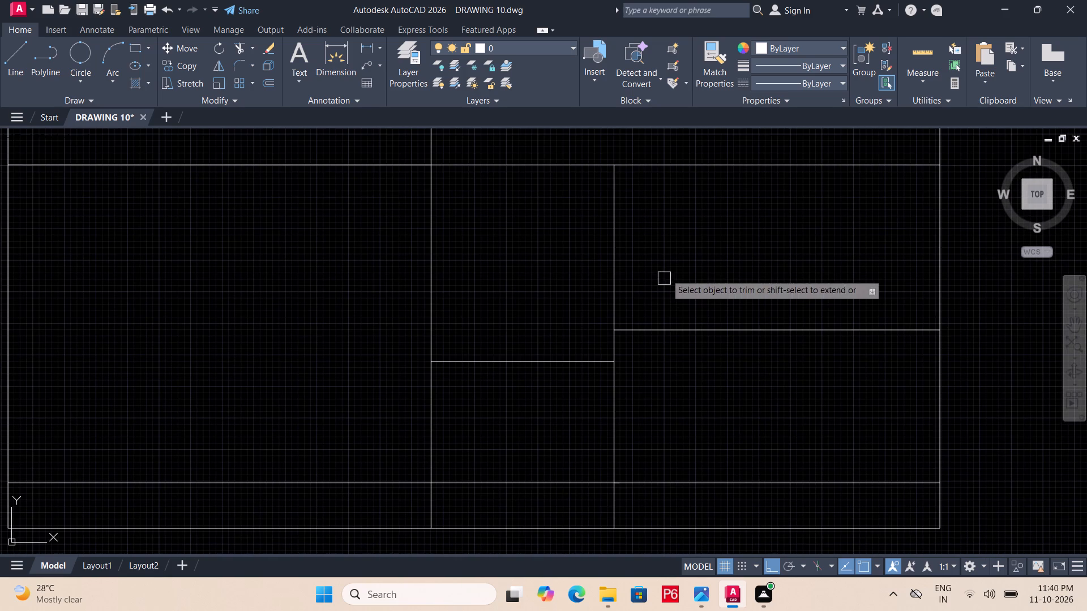
{"action": "key", "text": "space"}
{"action": "left_click", "coordinate": [666, 274]}
{"action": "left_click", "coordinate": [570, 274]}
{"action": "middle_click_drag", "start_coordinate": [688, 274], "coordinate": [828, 353]}
{"action": "key", "text": "Escape"}
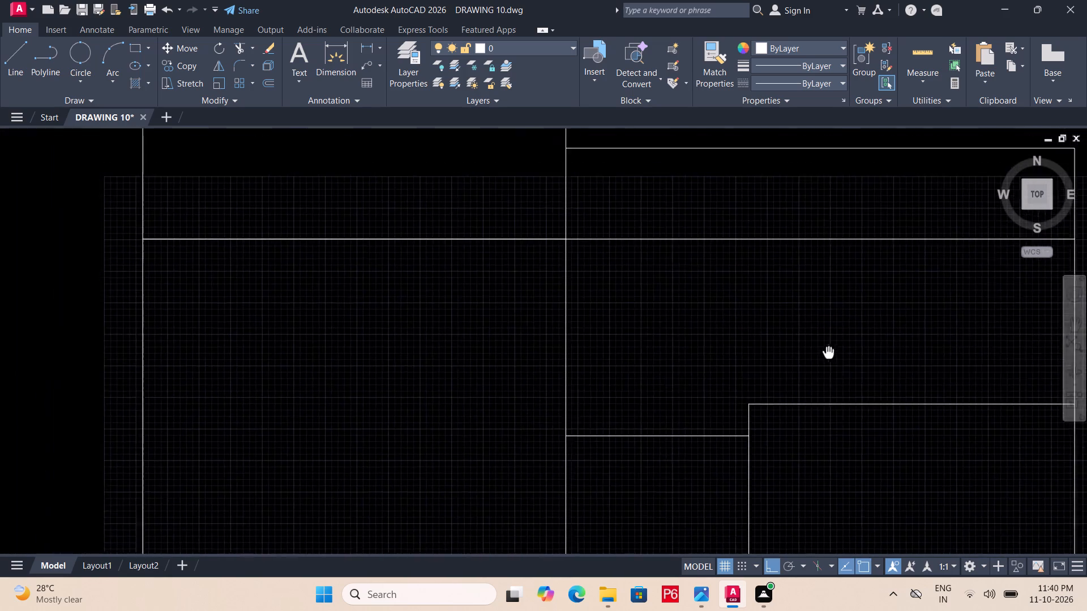
Project two vertical rays down through the elevation from the west and east jambs of the plan's double door beside the staircase.
{"action": "scroll", "coordinate": [828, 353], "scroll_direction": "down", "scroll_amount": 2}
{"action": "middle_click_drag", "start_coordinate": [794, 337], "coordinate": [736, 456]}
{"action": "middle_click_drag", "start_coordinate": [705, 256], "coordinate": [713, 456]}
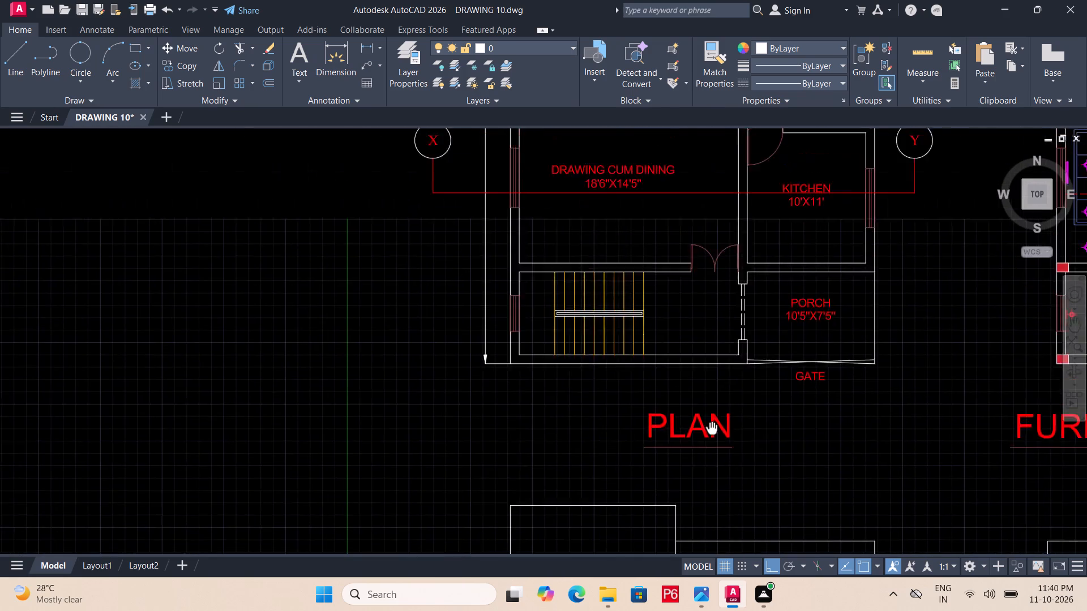
{"action": "middle_click_drag", "start_coordinate": [713, 456], "coordinate": [713, 457]}
{"action": "key", "text": "Escape"}
{"action": "scroll", "coordinate": [708, 310], "scroll_direction": "up", "scroll_amount": 2}
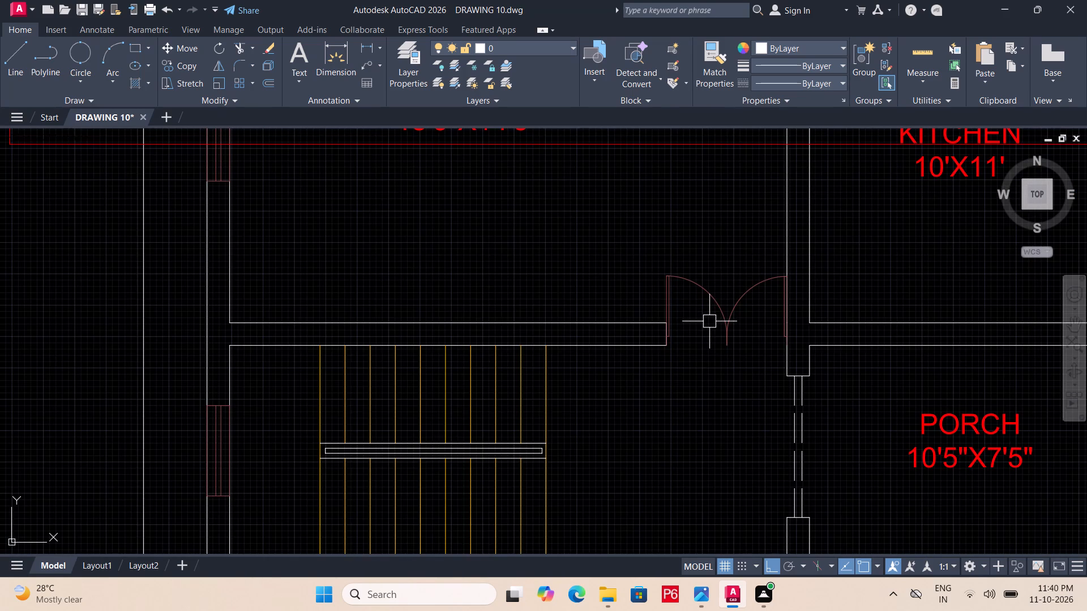
{"action": "type", "text": "RAY"}
{"action": "key", "text": "space"}
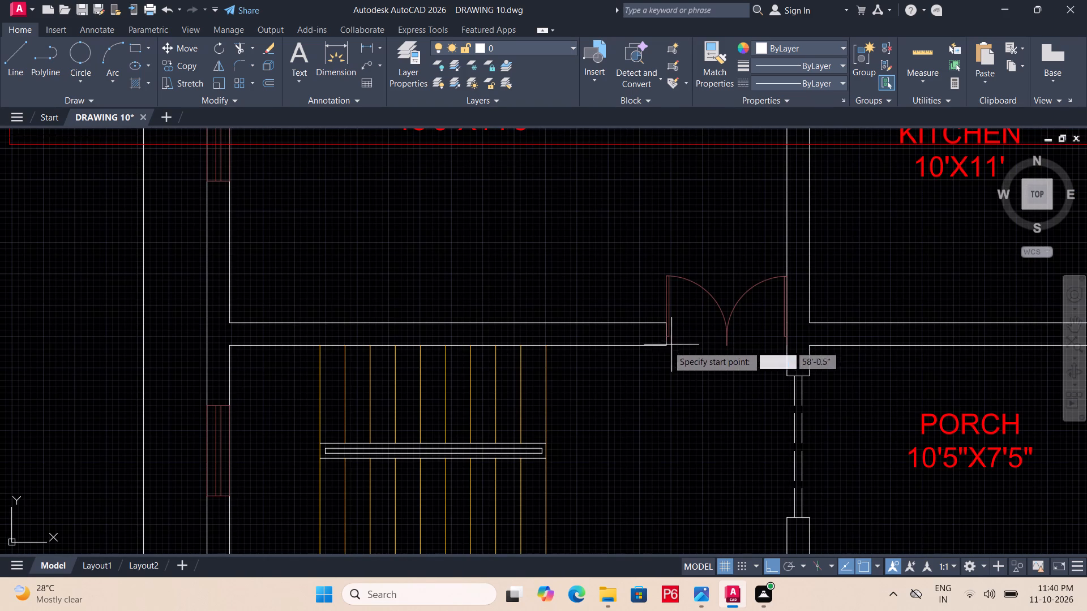
{"action": "left_click", "coordinate": [665, 348]}
{"action": "left_click", "coordinate": [651, 428]}
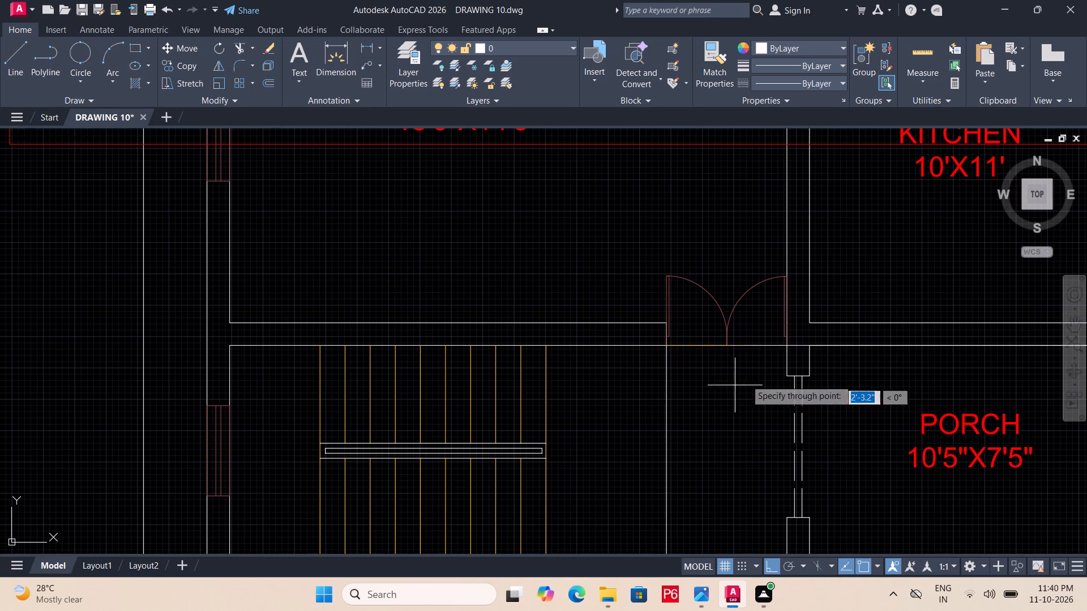
{"action": "key", "text": "space"}
{"action": "key", "text": "space"}
{"action": "left_click", "coordinate": [789, 379]}
{"action": "left_click", "coordinate": [781, 435]}
{"action": "key", "text": "space"}
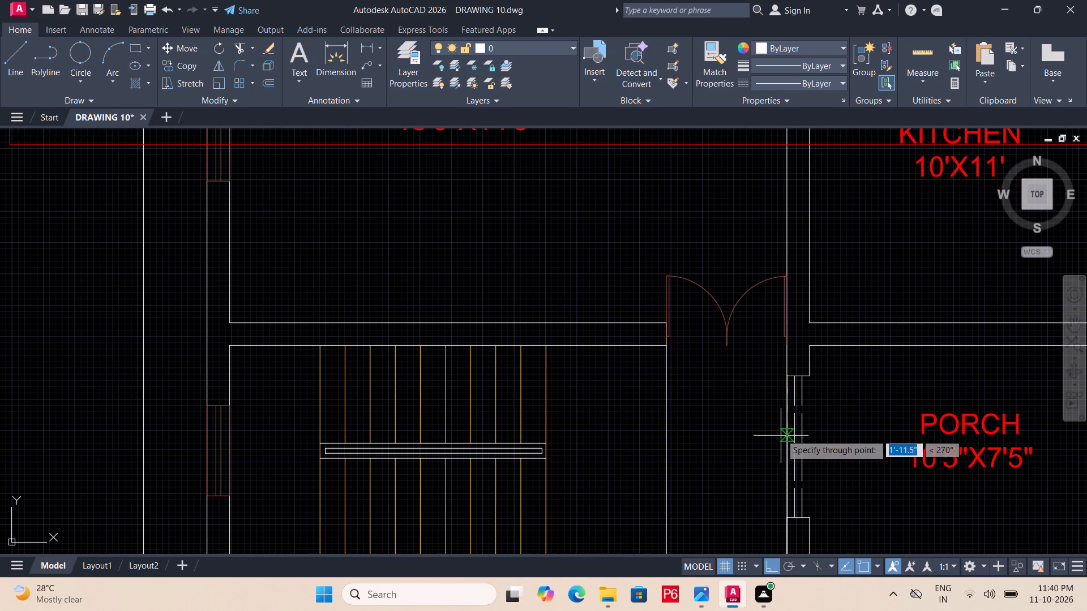
{"action": "middle_click_drag", "start_coordinate": [752, 395], "coordinate": [715, 154]}
{"action": "scroll", "coordinate": [712, 149], "scroll_direction": "down", "scroll_amount": 2}
{"action": "middle_click_drag", "start_coordinate": [705, 393], "coordinate": [712, 271]}
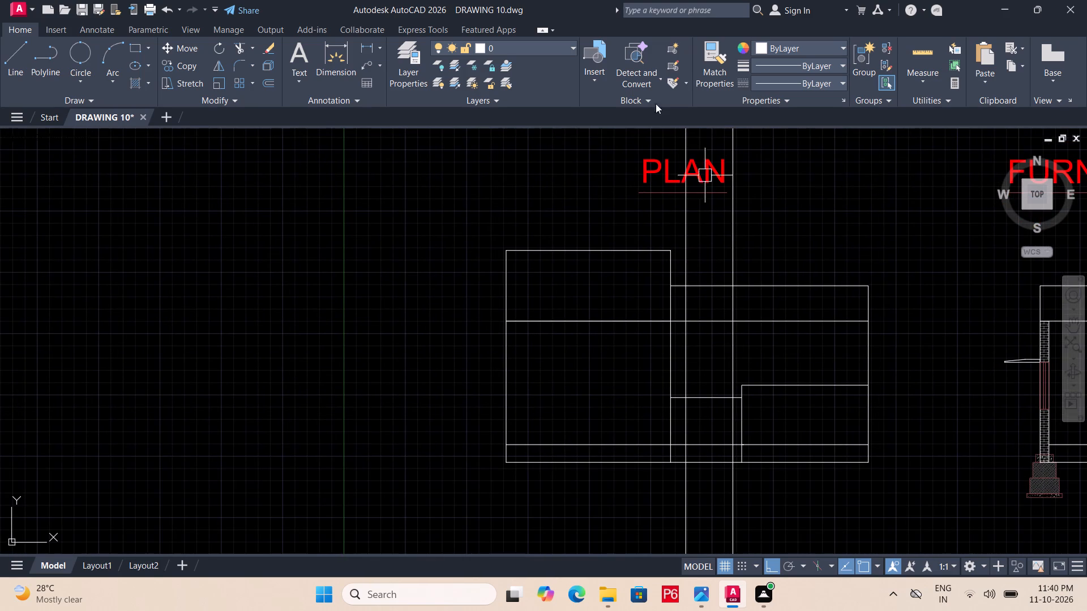
On the DOOR layer, draw a 7' high three-sided door outline between the two projected rays, starting and ending on the plinth line.
{"action": "left_click", "coordinate": [564, 46]}
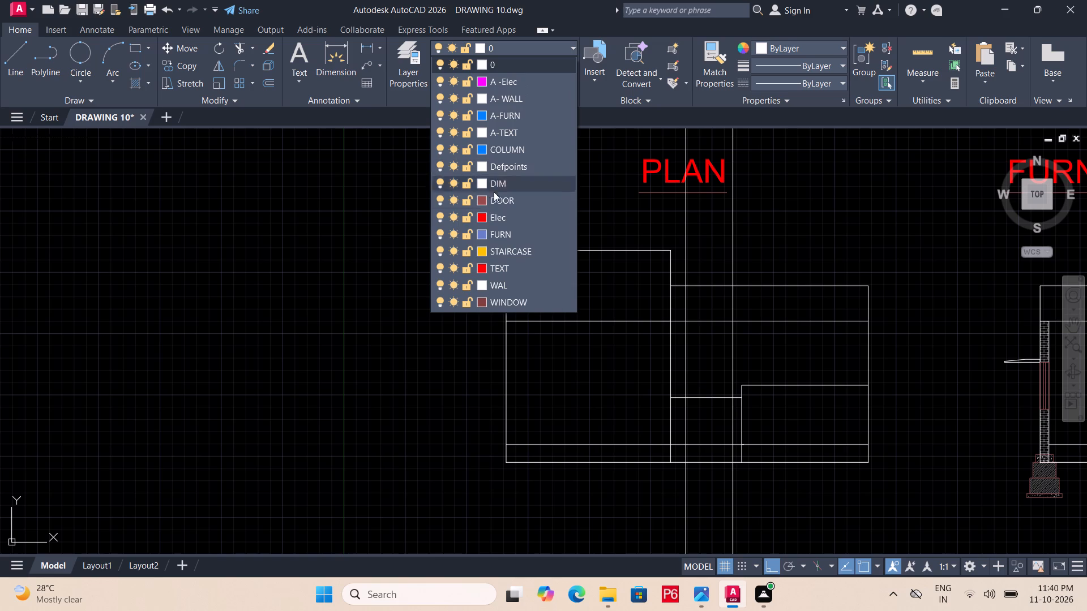
{"action": "left_click", "coordinate": [494, 196]}
{"action": "scroll", "coordinate": [709, 425], "scroll_direction": "up", "scroll_amount": 2}
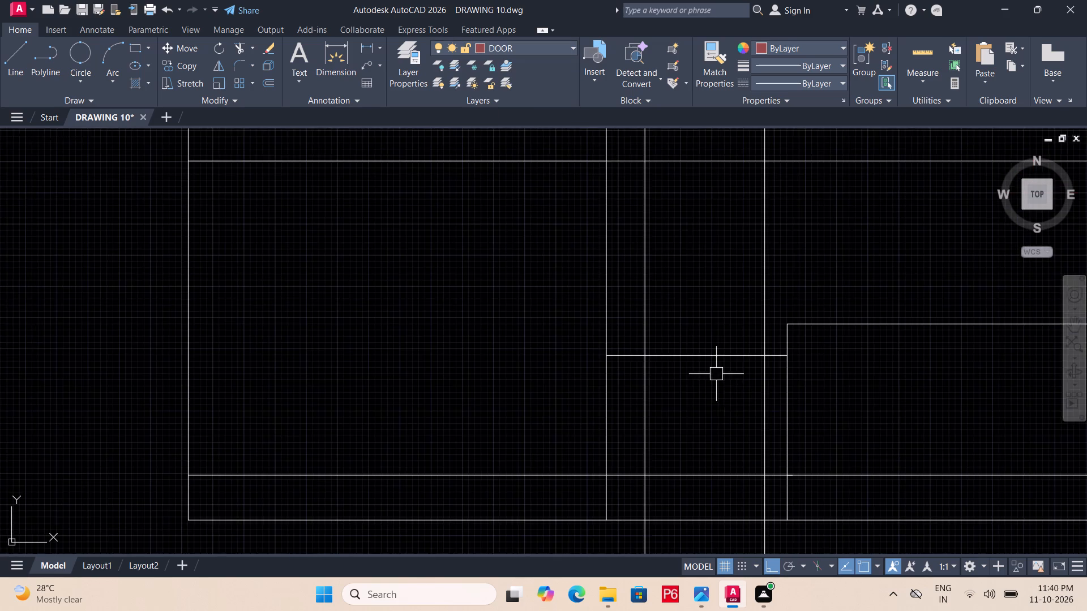
{"action": "middle_click_drag", "start_coordinate": [716, 374], "coordinate": [688, 453]}
{"action": "middle_click_drag", "start_coordinate": [627, 411], "coordinate": [643, 322]}
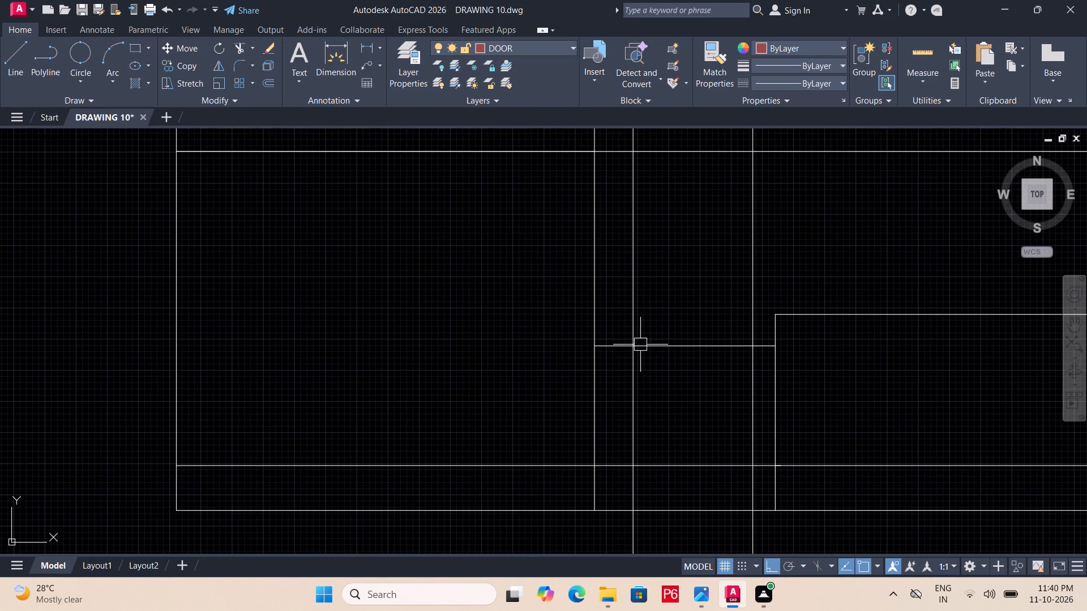
{"action": "type", "text": "L"}
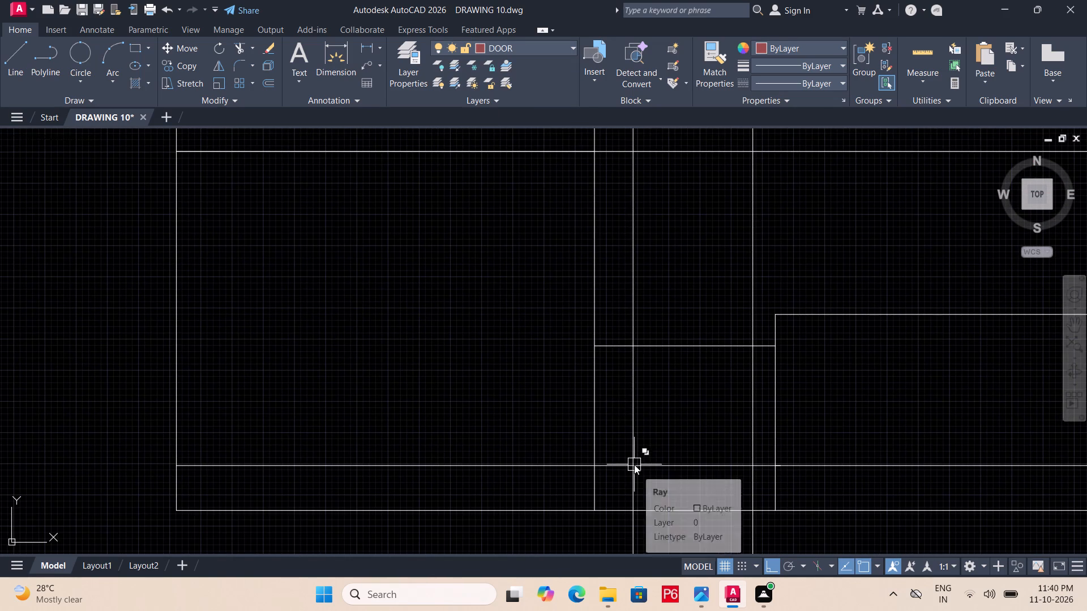
{"action": "key", "text": "space"}
{"action": "double_click", "coordinate": [634, 464]}
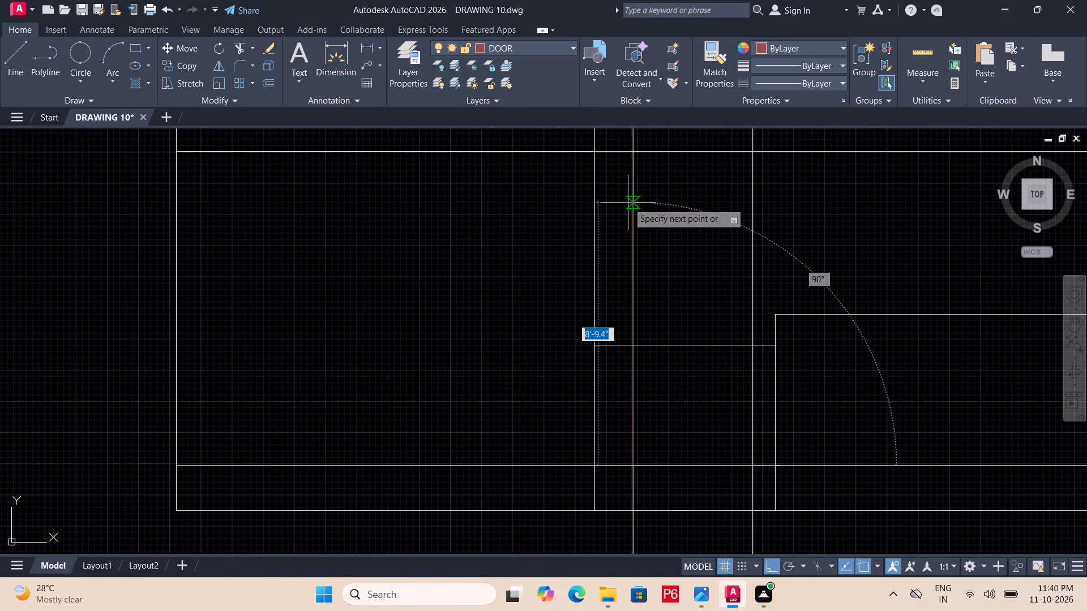
{"action": "type", "text": "7'"}
{"action": "key", "text": "Return"}
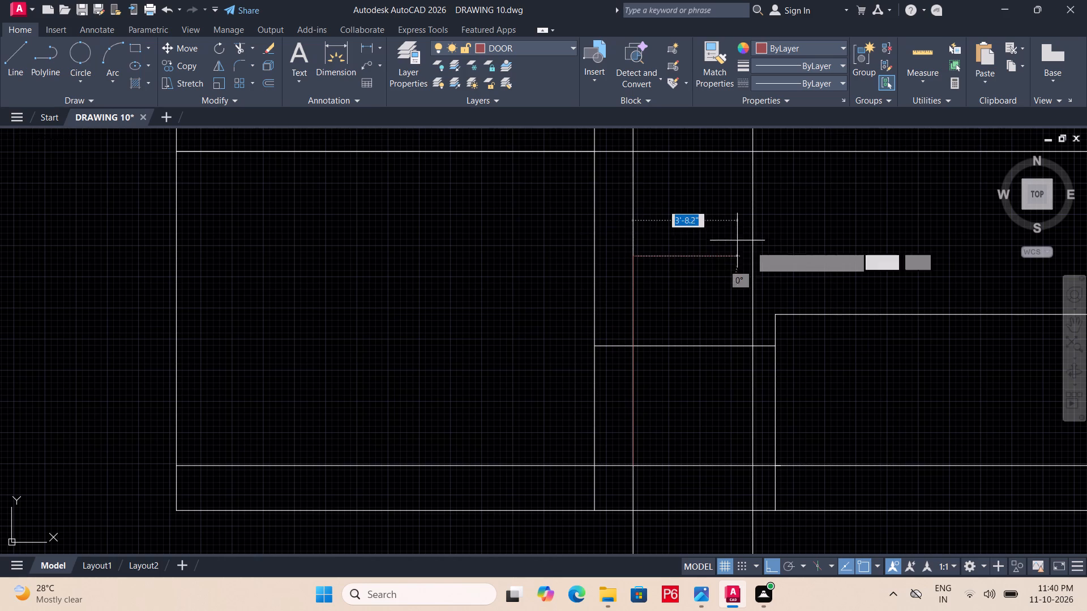
{"action": "left_click", "coordinate": [758, 259]}
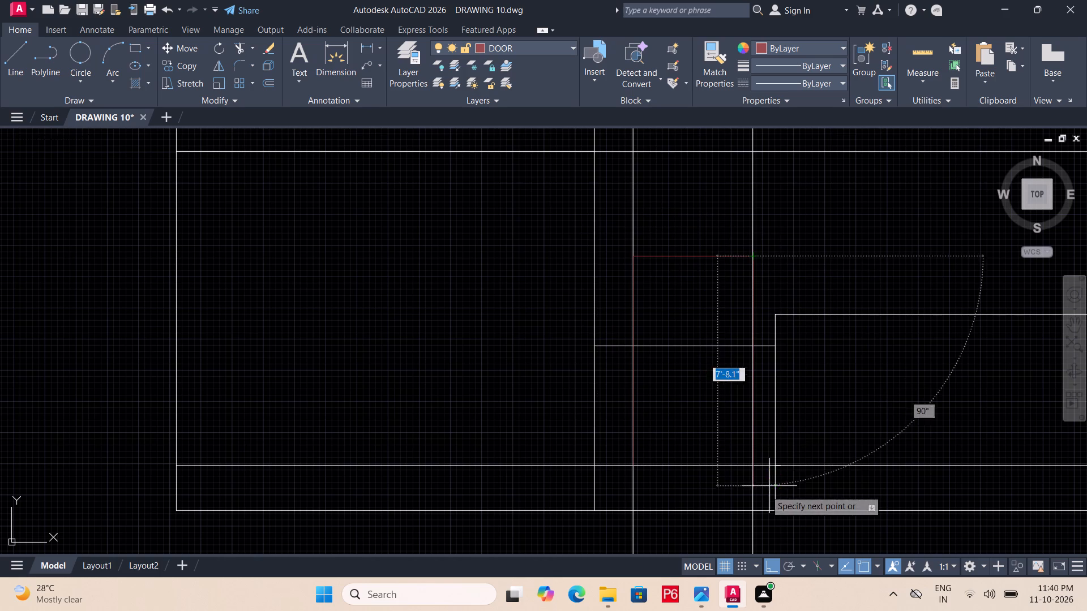
{"action": "left_click", "coordinate": [756, 462]}
{"action": "key", "text": "Escape"}
Delete the two vertical projection rays running through the door outline.
{"action": "middle_click_drag", "start_coordinate": [686, 346], "coordinate": [687, 351]}
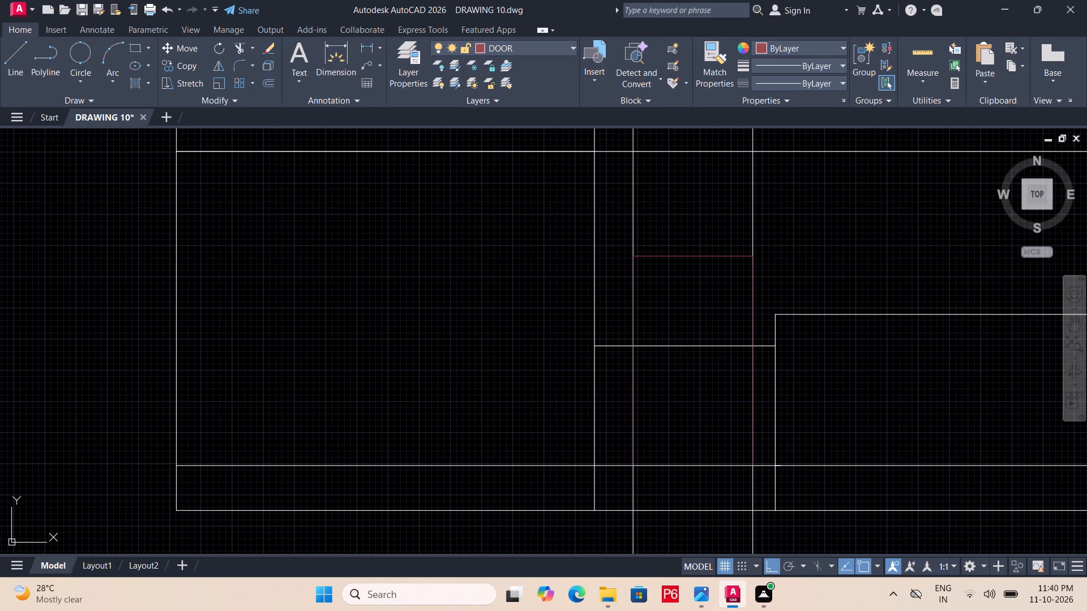
{"action": "middle_click_drag", "start_coordinate": [687, 351], "coordinate": [674, 388]}
{"action": "left_click", "coordinate": [786, 244]}
{"action": "left_click", "coordinate": [615, 259]}
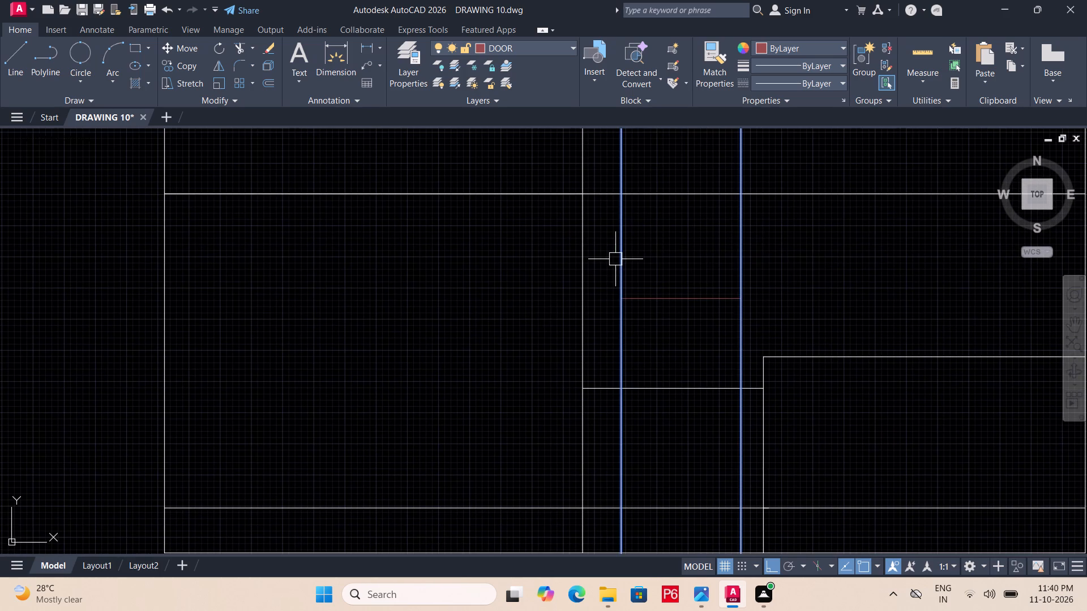
{"action": "key", "text": "Delete"}
Trim both door jambs below the top line of the front wall and save the drawing.
{"action": "middle_click_drag", "start_coordinate": [678, 368], "coordinate": [674, 339]}
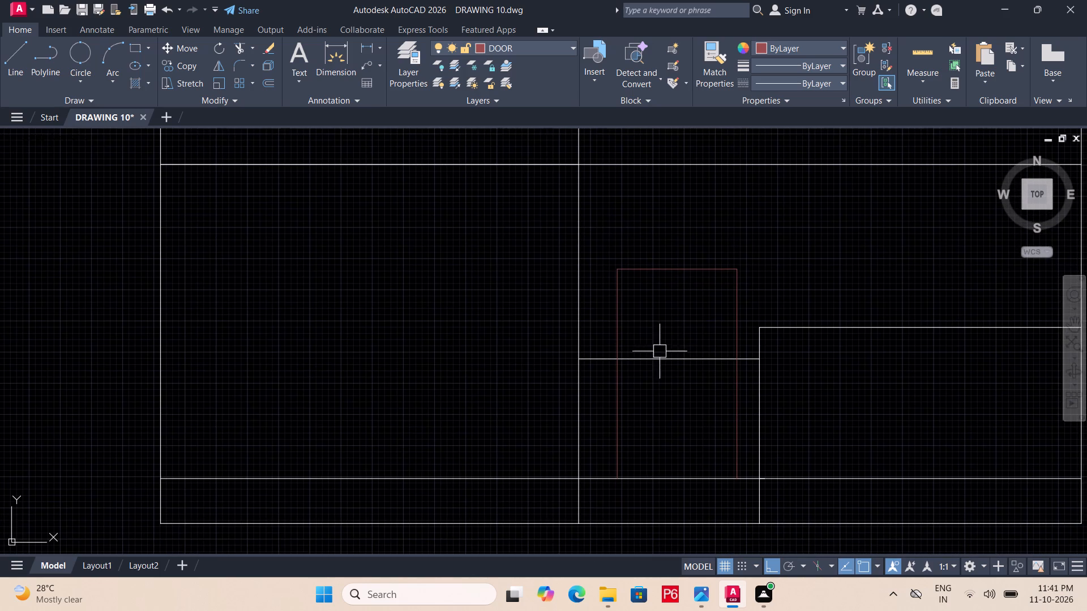
{"action": "type", "text": "TR"}
{"action": "key", "text": "space"}
{"action": "key", "text": "space"}
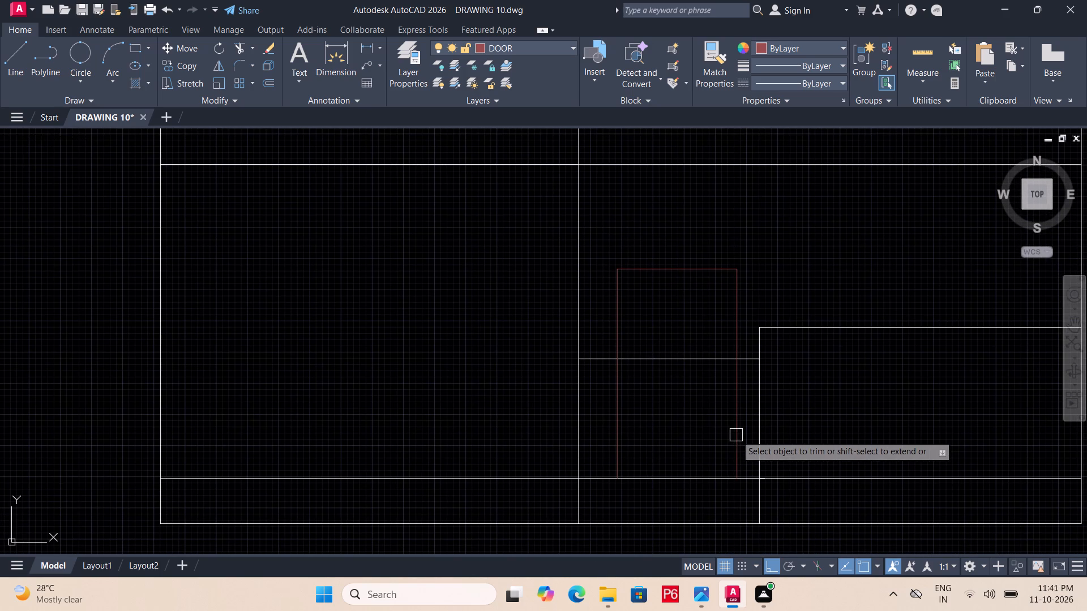
{"action": "left_click", "coordinate": [736, 433]}
{"action": "left_click", "coordinate": [619, 417]}
{"action": "key", "text": "ctrl+s"}
{"action": "key", "text": "ctrl+s"}
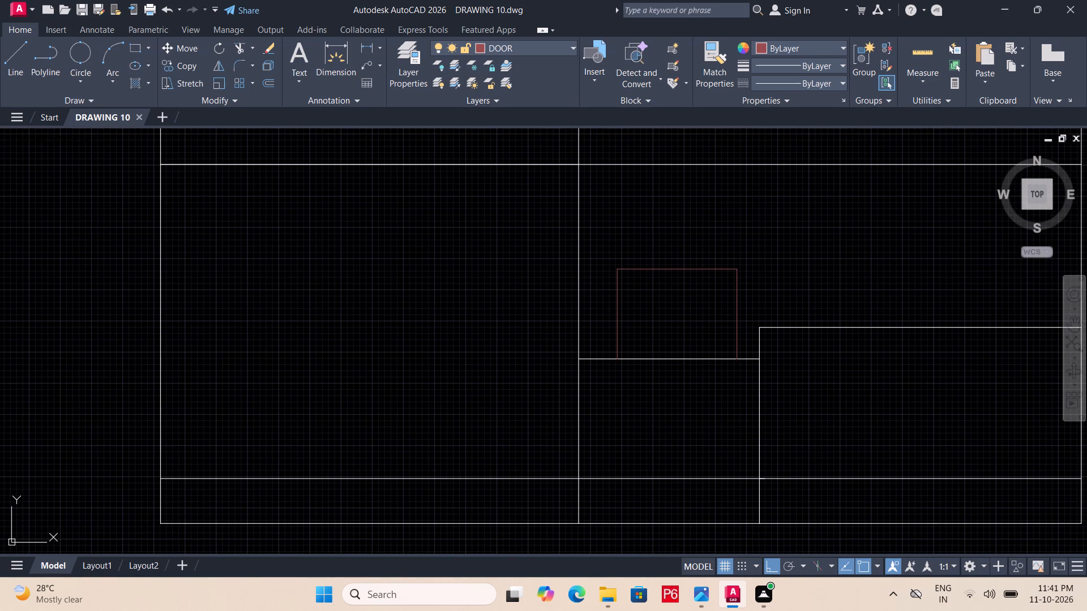
{"action": "key", "text": "ctrl+s"}
{"action": "key", "text": "ctrl+s"}
{"action": "key", "text": "ctrl+s"}
Compare the plan's staircase, double door and porch with the door opening in the elevation below.
{"action": "scroll", "coordinate": [672, 431], "scroll_direction": "down", "scroll_amount": 2, "text": "ctrl"}
{"action": "middle_click_drag", "start_coordinate": [672, 431], "coordinate": [689, 498]}
{"action": "middle_click", "coordinate": [689, 418]}
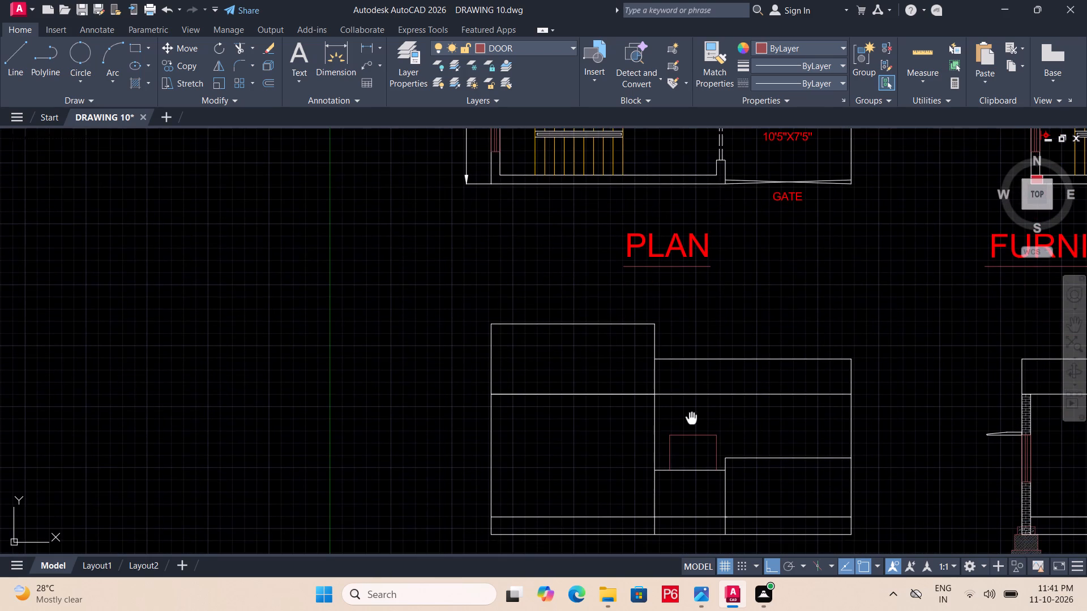
{"action": "middle_click_drag", "start_coordinate": [691, 418], "coordinate": [702, 441]}
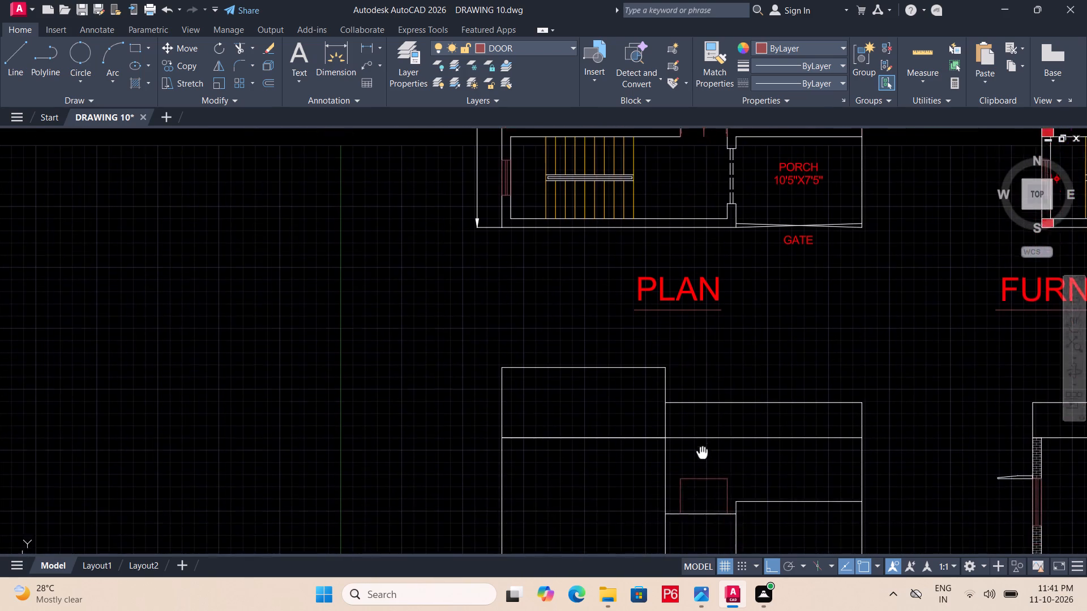
{"action": "middle_click_drag", "start_coordinate": [702, 441], "coordinate": [702, 387]}
{"action": "middle_click_drag", "start_coordinate": [702, 384], "coordinate": [700, 480]}
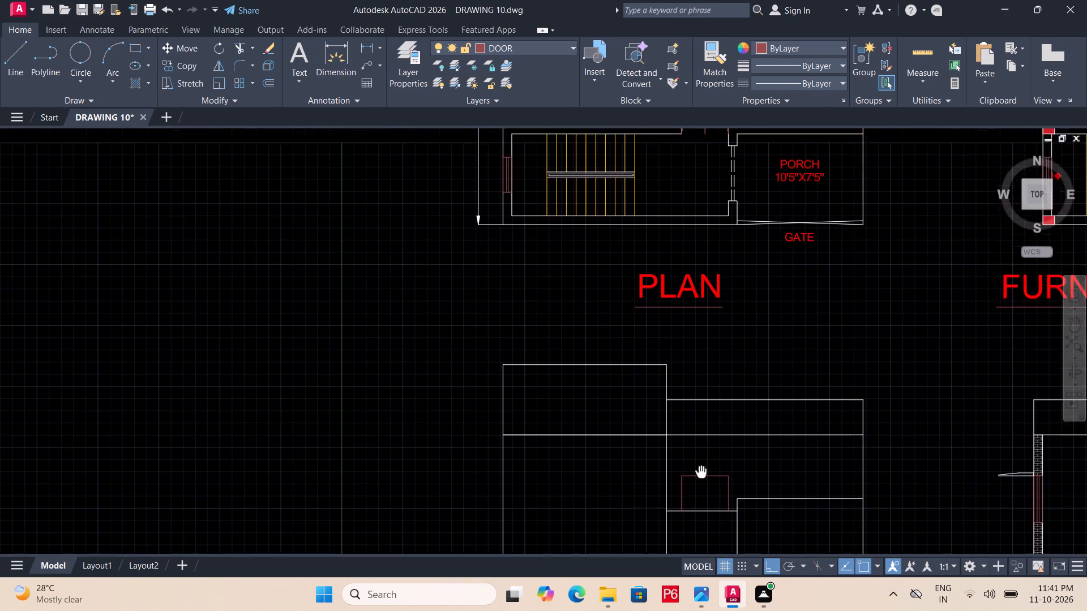
{"action": "middle_click_drag", "start_coordinate": [700, 480], "coordinate": [696, 459]}
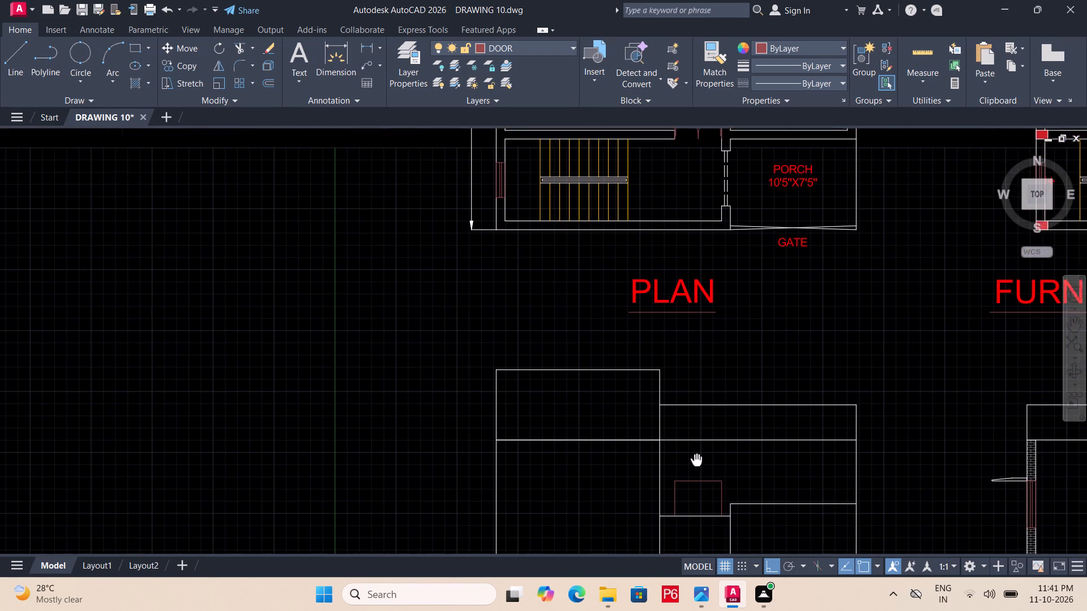
{"action": "middle_click_drag", "start_coordinate": [696, 459], "coordinate": [691, 456]}
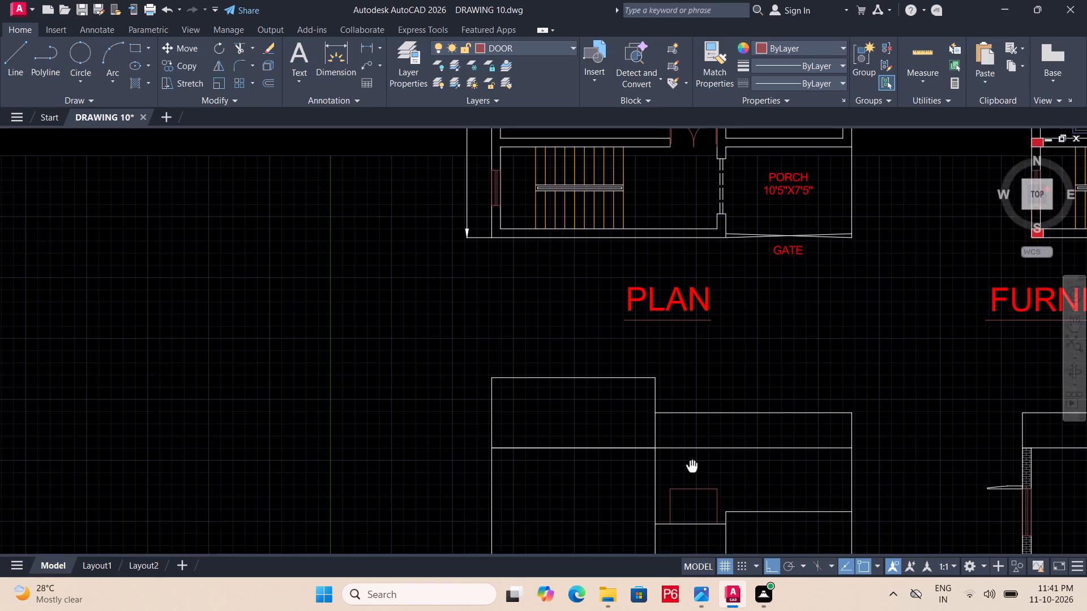
{"action": "middle_click_drag", "start_coordinate": [691, 456], "coordinate": [689, 405]}
{"action": "scroll", "coordinate": [647, 427], "scroll_direction": "up", "scroll_amount": 1}
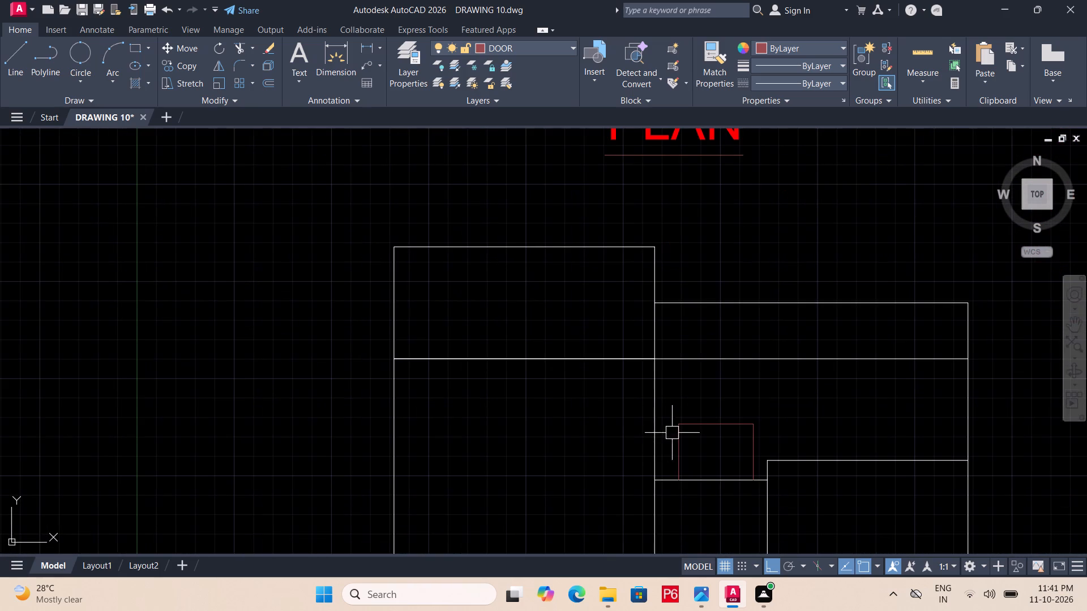
{"action": "middle_click_drag", "start_coordinate": [678, 466], "coordinate": [734, 604]}
{"action": "scroll", "coordinate": [733, 240], "scroll_direction": "down", "scroll_amount": 1}
{"action": "middle_click_drag", "start_coordinate": [733, 240], "coordinate": [691, 388]}
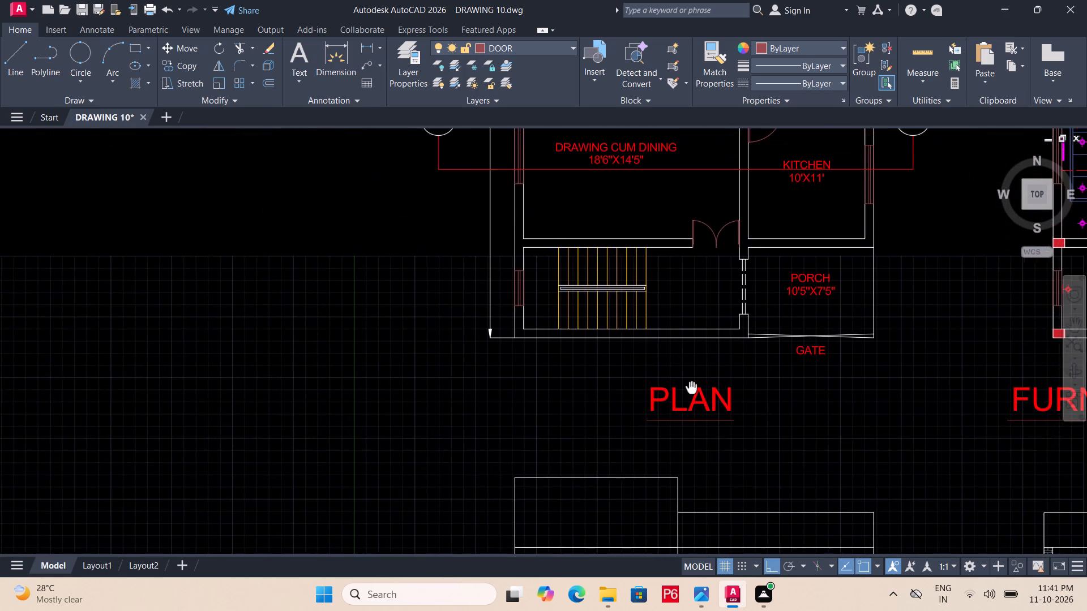
{"action": "middle_click_drag", "start_coordinate": [691, 388], "coordinate": [700, 144]}
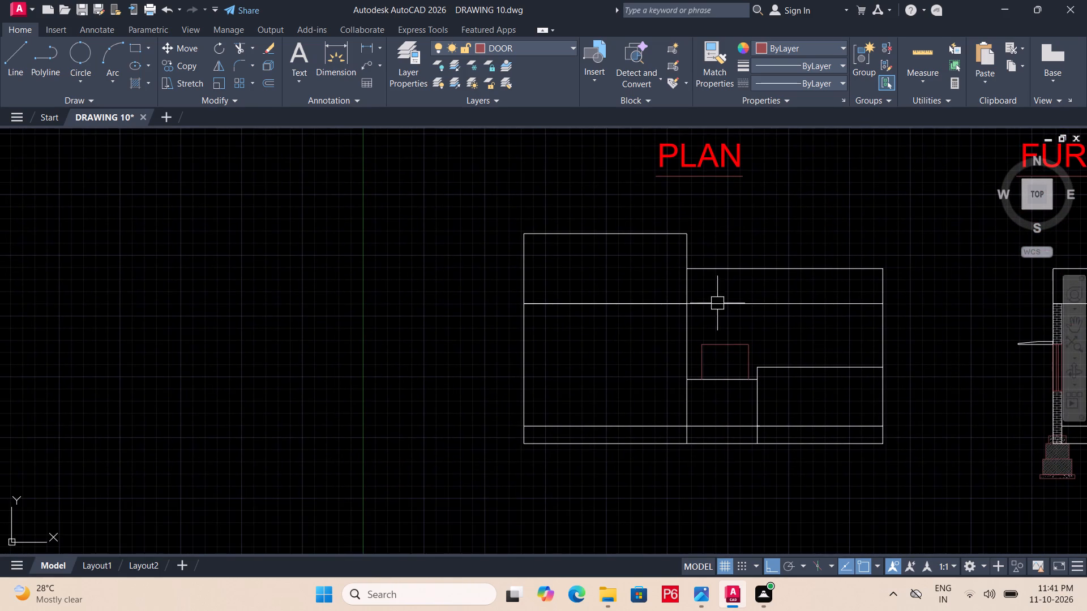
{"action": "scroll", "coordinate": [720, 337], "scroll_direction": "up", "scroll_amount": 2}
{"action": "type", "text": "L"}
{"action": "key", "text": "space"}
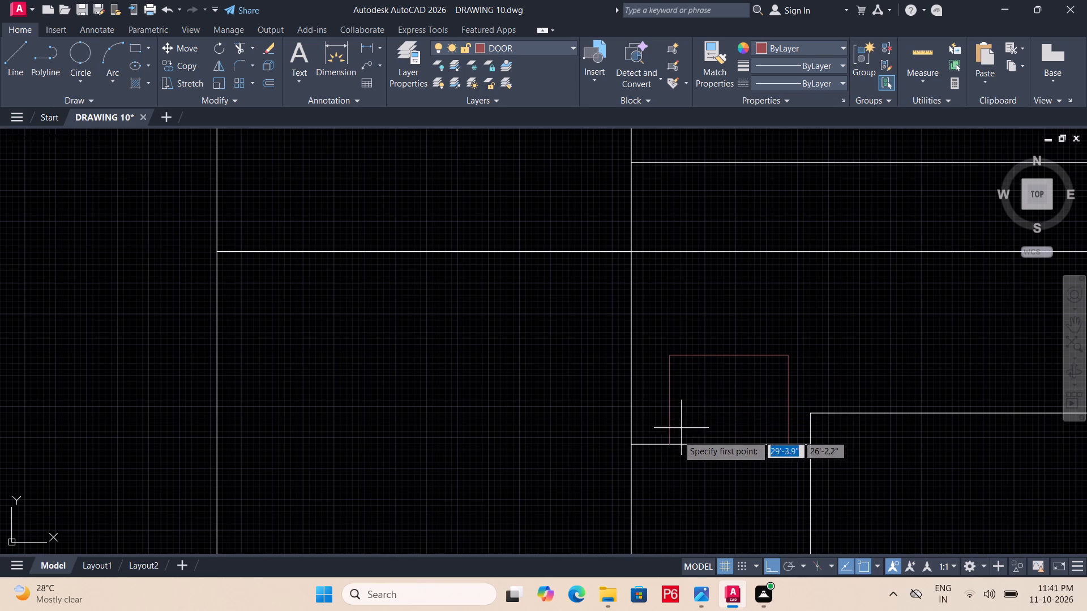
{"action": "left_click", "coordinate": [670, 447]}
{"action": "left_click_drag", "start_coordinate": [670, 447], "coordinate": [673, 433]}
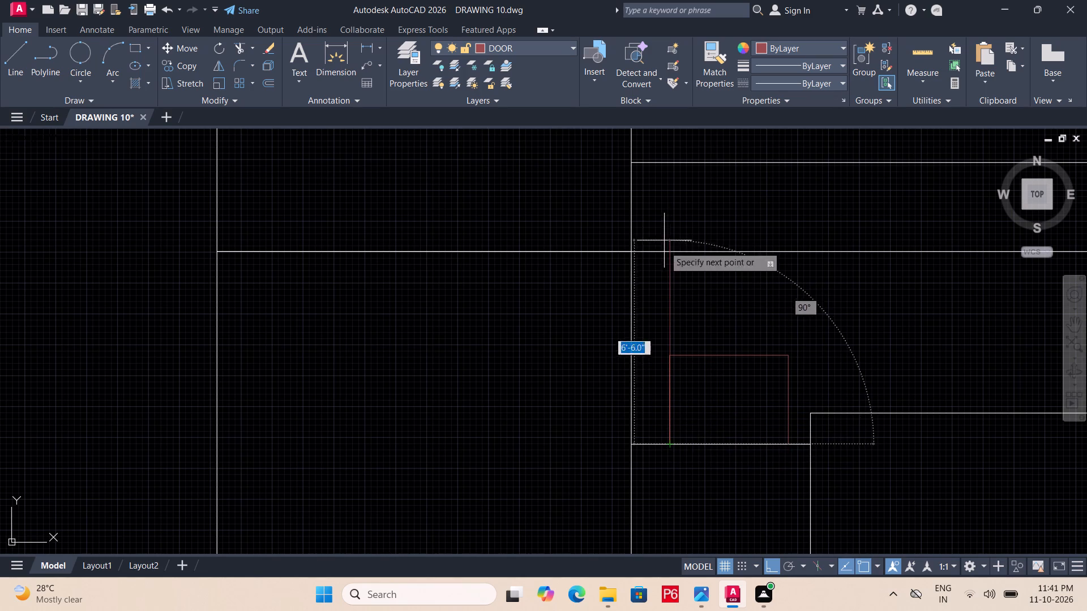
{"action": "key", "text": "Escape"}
On layer 0, draw a vertical line from the foot of the door's west jamb up to the parapet base line, and save.
{"action": "left_click", "coordinate": [552, 54]}
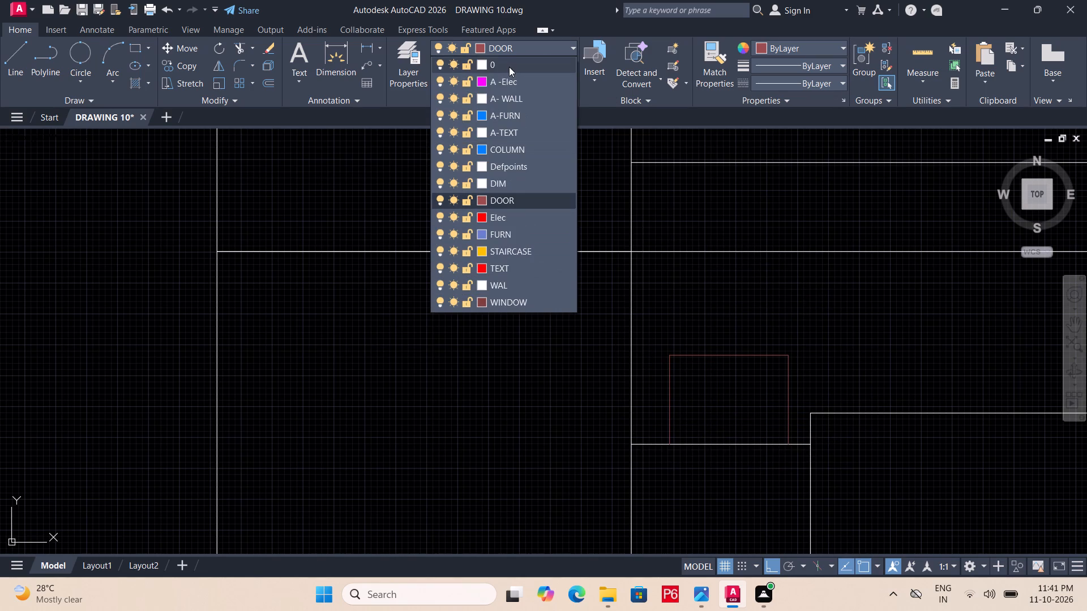
{"action": "left_click", "coordinate": [509, 64]}
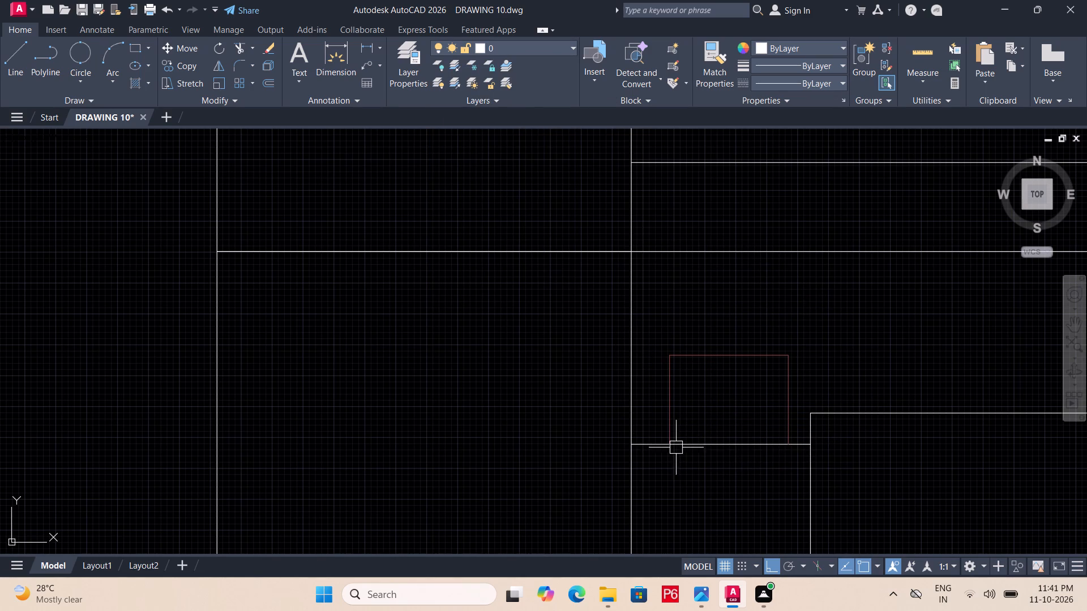
{"action": "type", "text": "L"}
{"action": "key", "text": "space"}
{"action": "left_click_drag", "start_coordinate": [665, 444], "coordinate": [671, 436]}
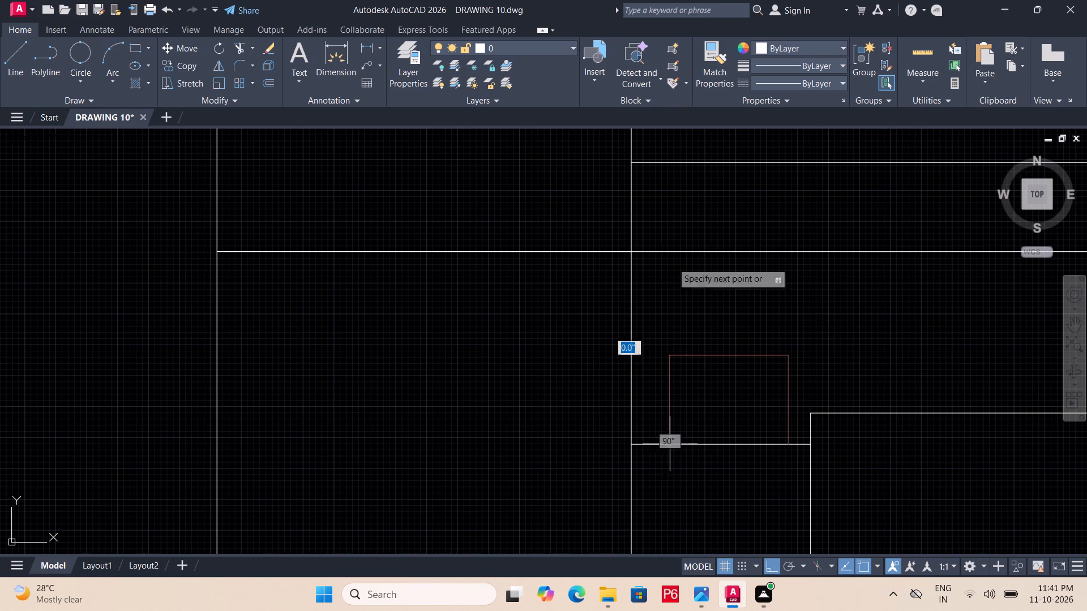
{"action": "left_click", "coordinate": [669, 253]}
{"action": "key", "text": "Escape"}
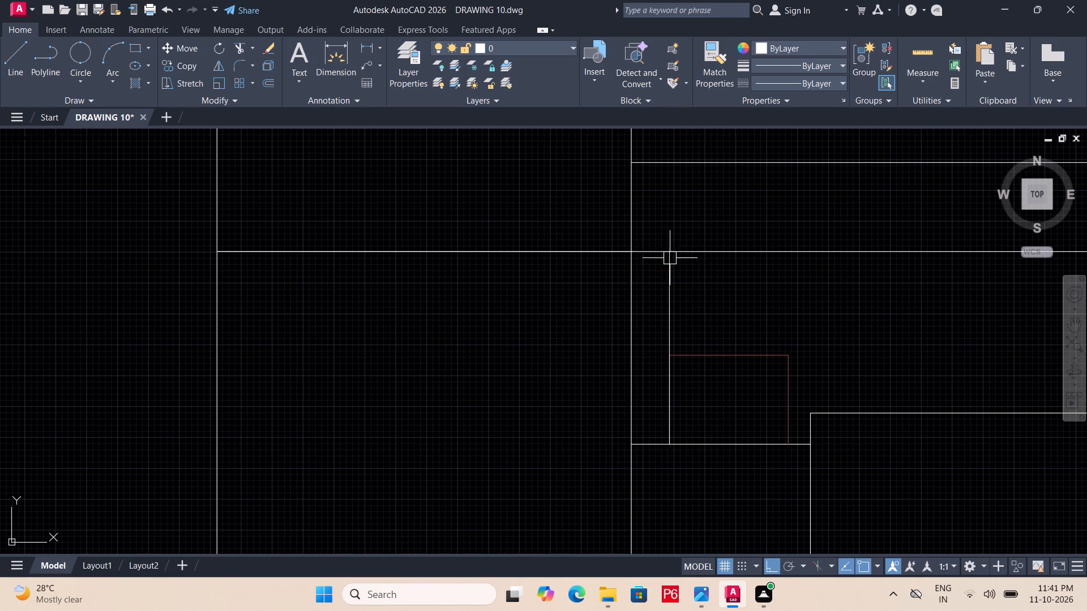
{"action": "scroll", "coordinate": [671, 295], "scroll_direction": "down", "scroll_amount": 1}
{"action": "middle_click_drag", "start_coordinate": [671, 295], "coordinate": [673, 230]}
{"action": "key", "text": "ctrl+s"}
{"action": "key", "text": "ctrl+s"}
{"action": "key", "text": "ctrl+s"}
{"action": "key", "text": "ctrl+s"}
{"action": "key", "text": "ctrl+s"}
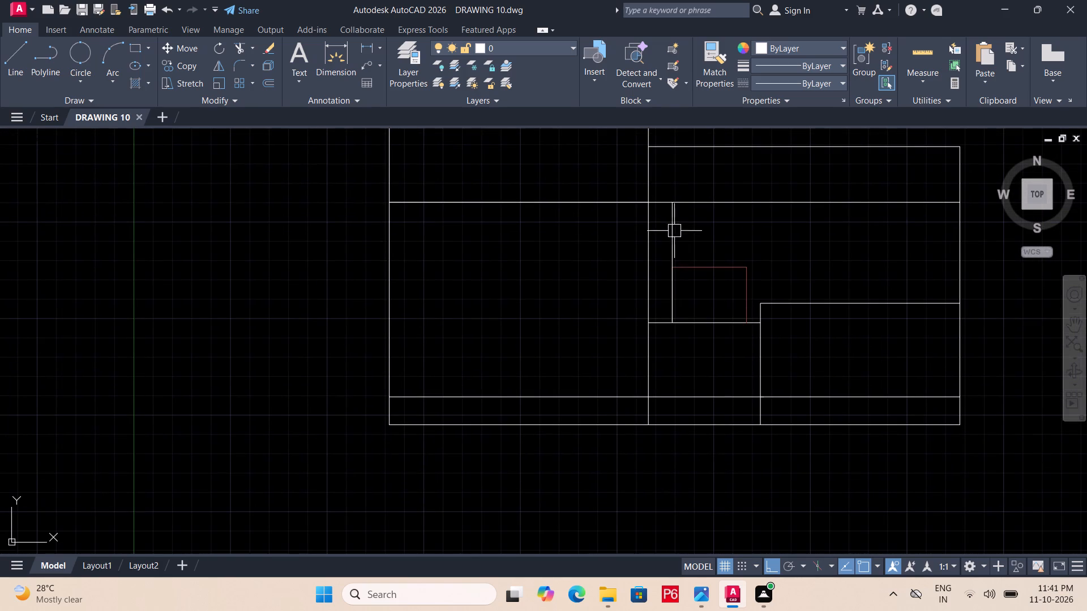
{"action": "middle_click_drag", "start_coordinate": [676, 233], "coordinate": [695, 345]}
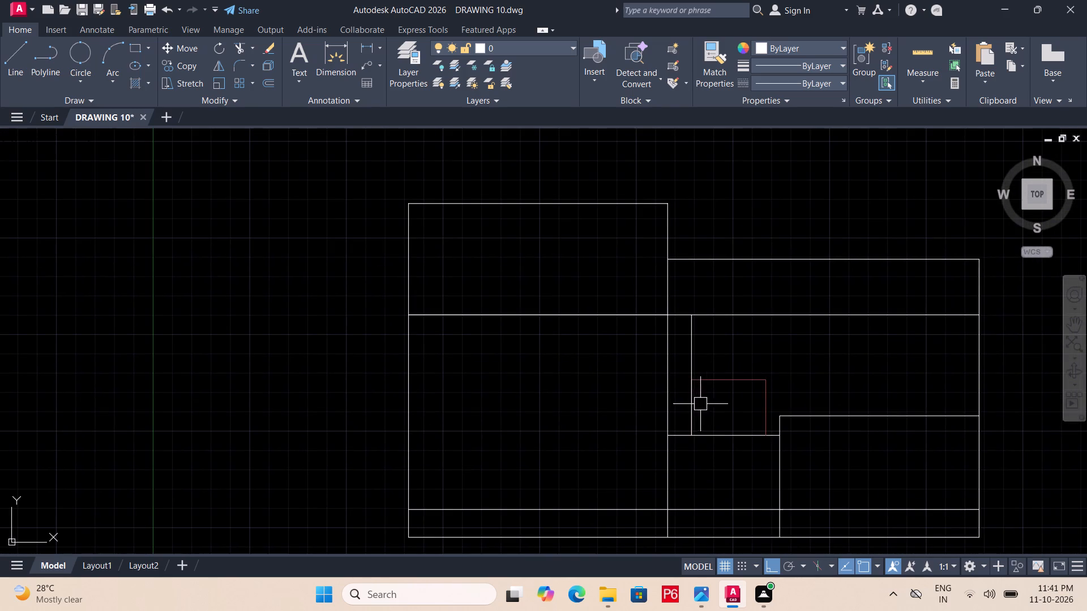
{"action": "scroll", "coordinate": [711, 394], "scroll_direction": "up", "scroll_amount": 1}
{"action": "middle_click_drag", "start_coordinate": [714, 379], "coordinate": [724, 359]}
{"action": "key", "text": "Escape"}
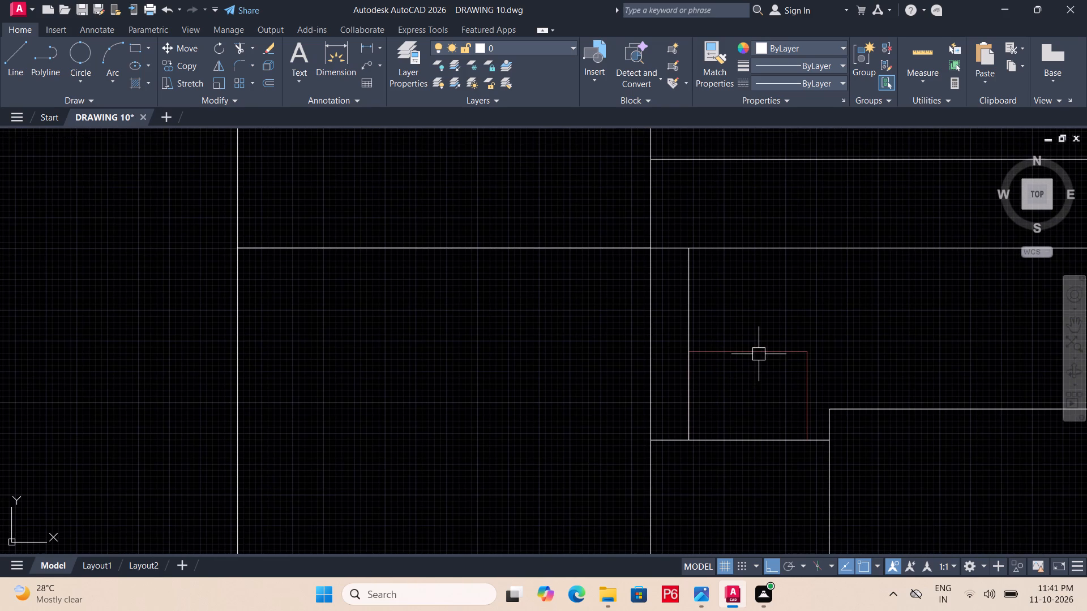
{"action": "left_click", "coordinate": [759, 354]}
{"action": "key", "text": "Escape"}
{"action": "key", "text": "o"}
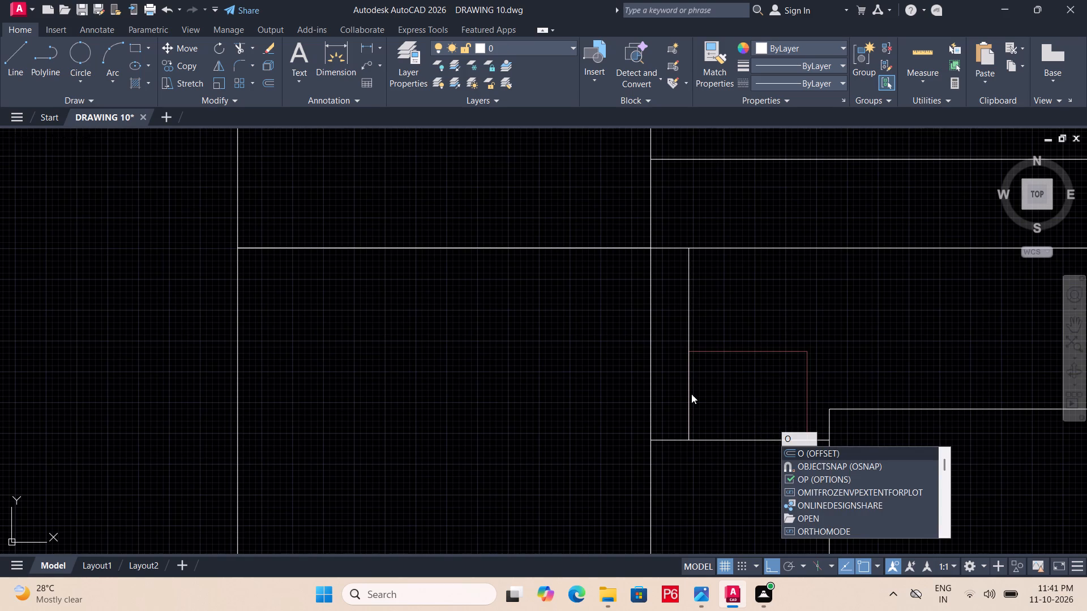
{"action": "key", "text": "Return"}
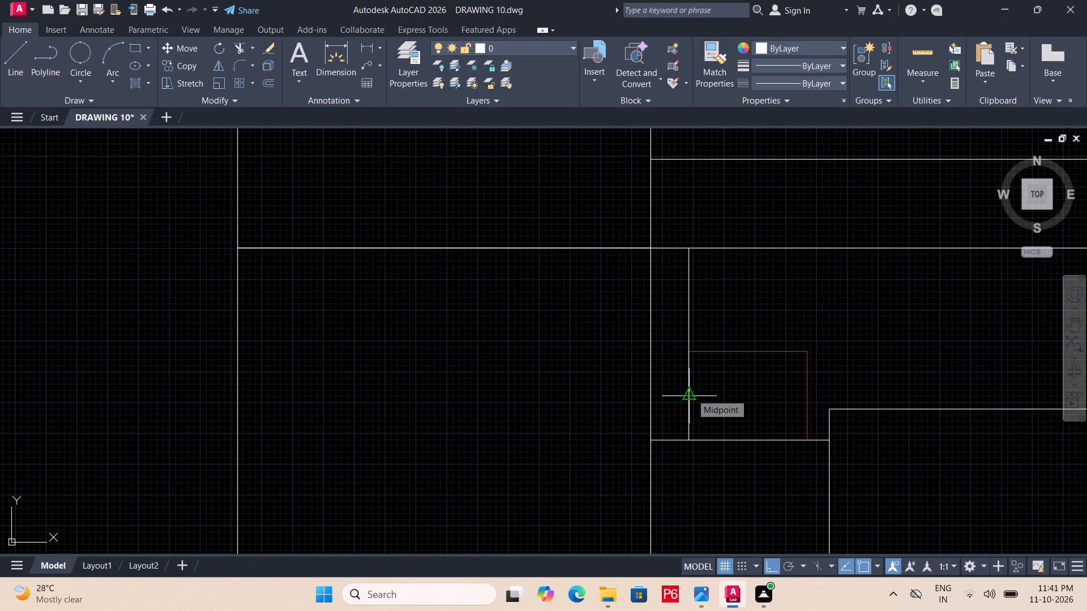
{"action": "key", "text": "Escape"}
Offset the elevation door's head line and both jamb lines 2" inward to form the door frame.
{"action": "left_click", "coordinate": [740, 347]}
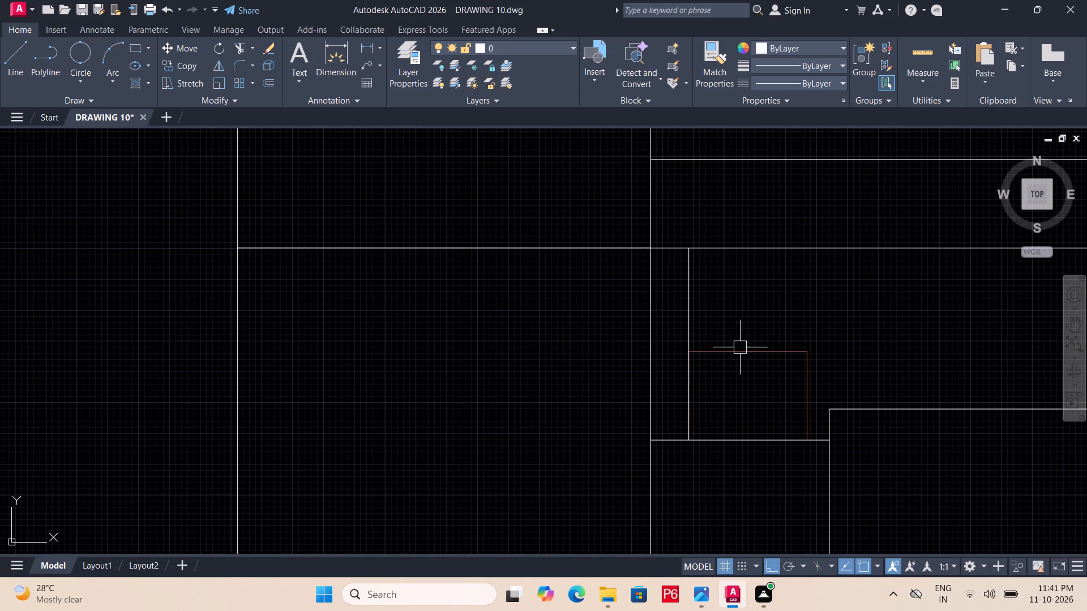
{"action": "key", "text": "o"}
{"action": "key", "text": "Return"}
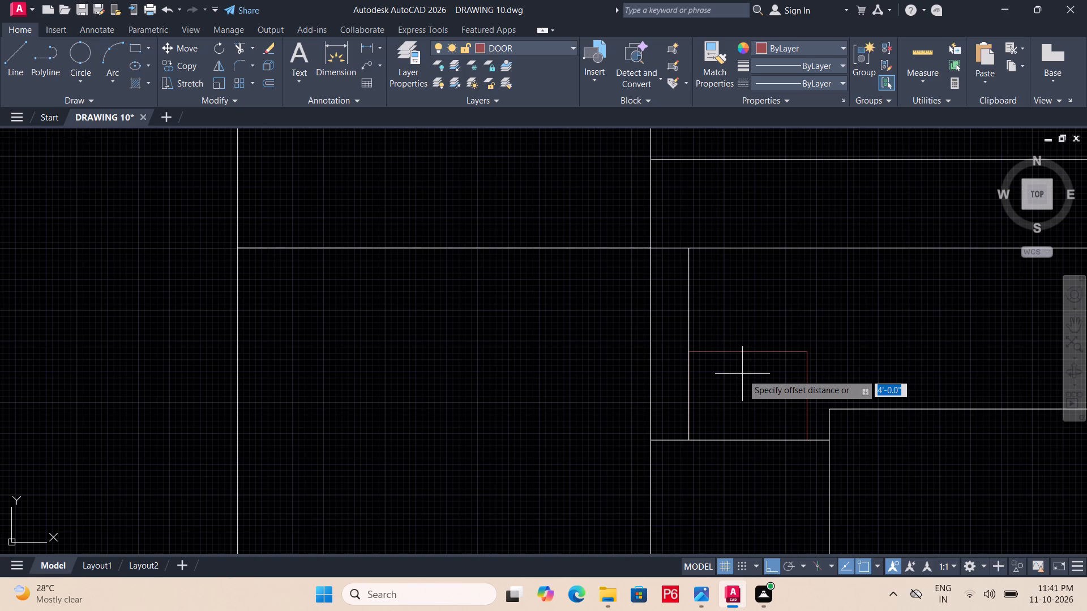
{"action": "key", "text": "1"}
{"action": "key", "text": "BackSpace"}
{"action": "key", "text": "2"}
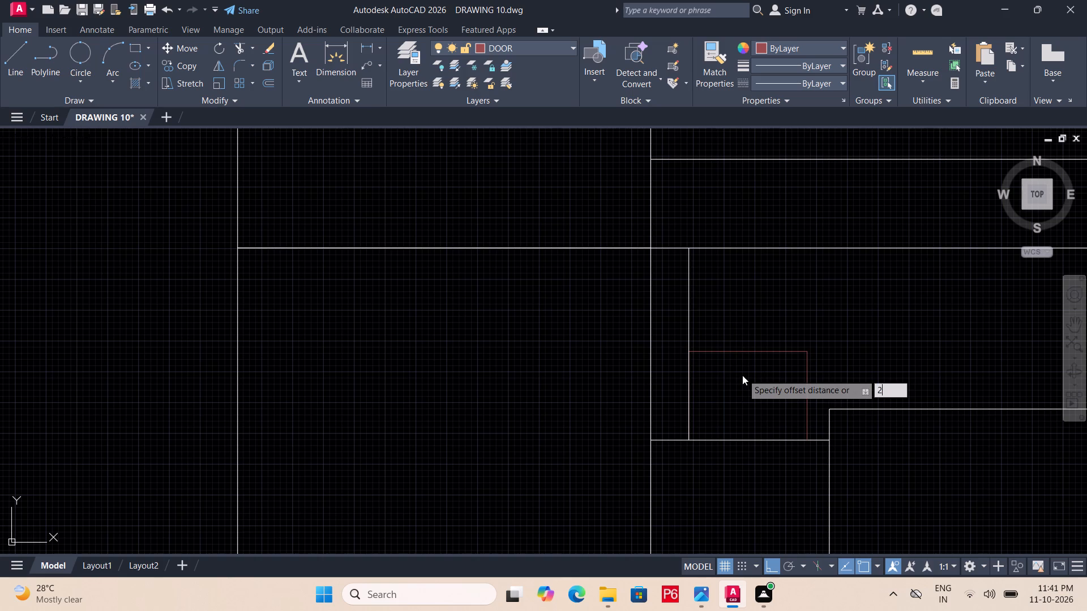
{"action": "key", "text": "shift+quotedbl"}
{"action": "key", "text": "Return"}
{"action": "left_click", "coordinate": [741, 389]}
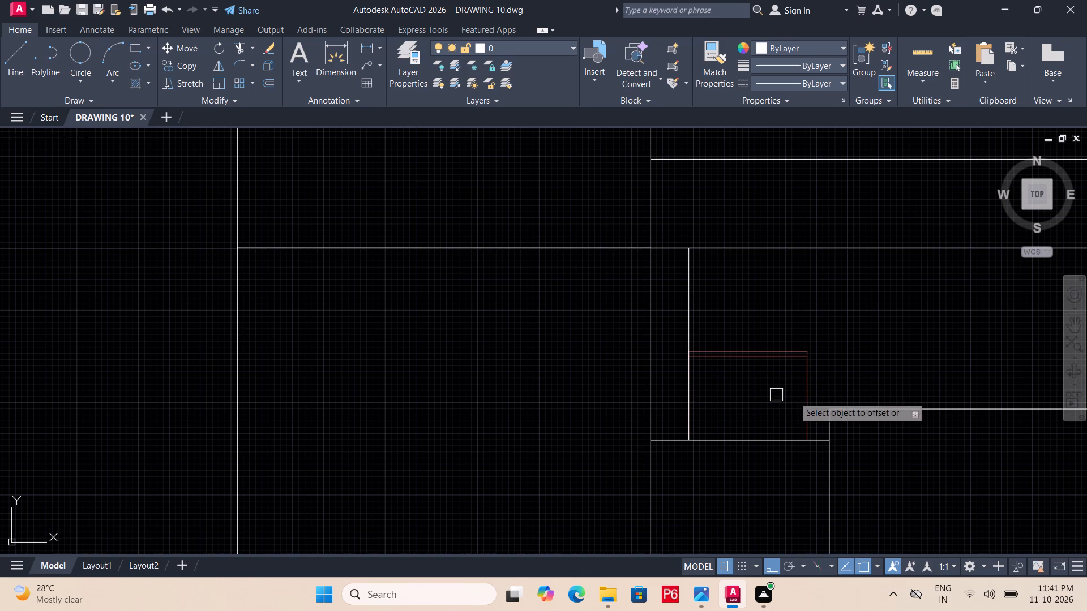
{"action": "left_click", "coordinate": [806, 397]}
{"action": "left_click", "coordinate": [772, 399]}
{"action": "scroll", "coordinate": [744, 398], "scroll_direction": "up", "scroll_amount": 2}
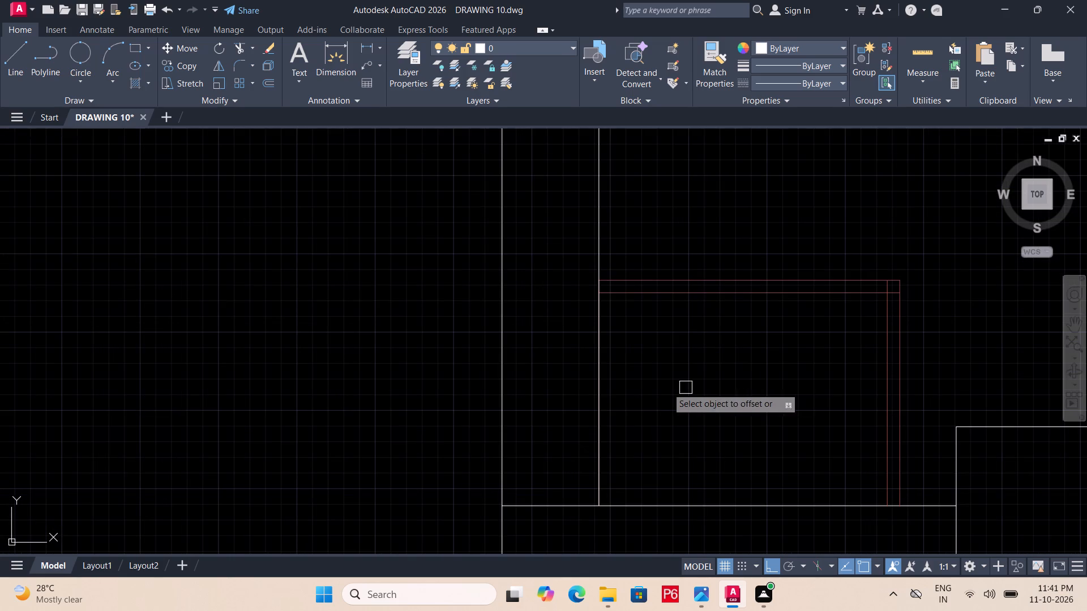
{"action": "left_click", "coordinate": [593, 395]}
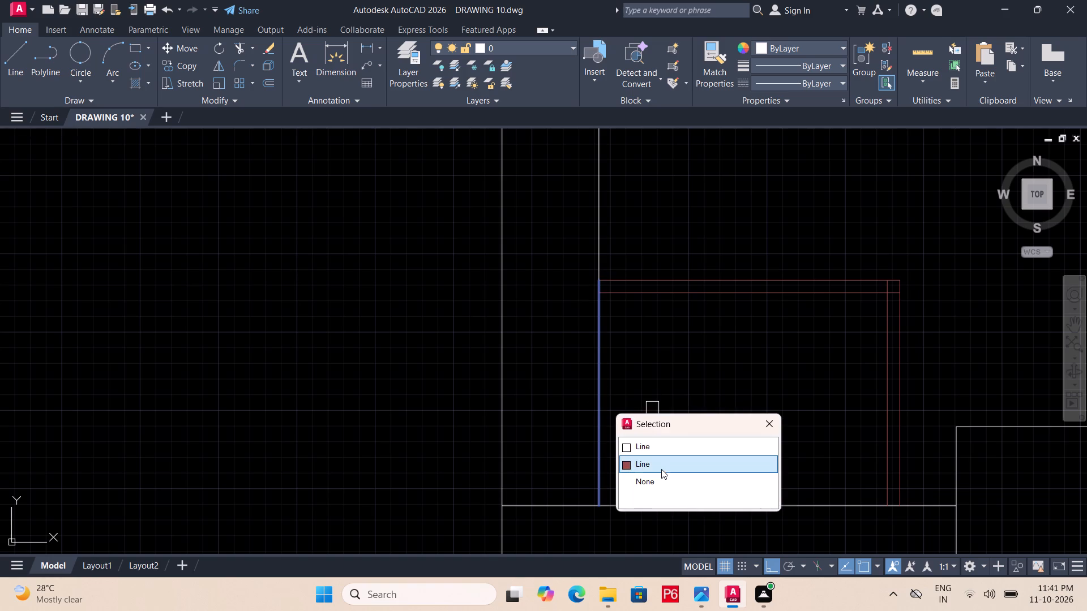
{"action": "double_click", "coordinate": [661, 461]}
{"action": "left_click", "coordinate": [714, 410]}
{"action": "key", "text": "Escape"}
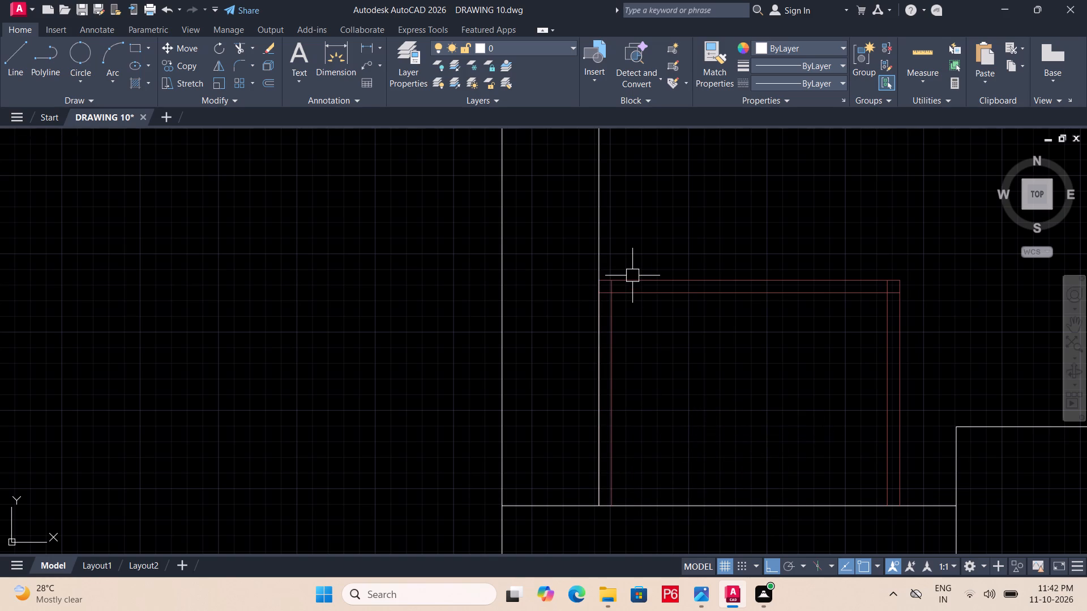
Trim the overlapping offset lines at both upper corners of the door frame and save the drawing.
{"action": "type", "text": "TR"}
{"action": "key", "text": "space"}
{"action": "key", "text": "space"}
{"action": "scroll", "coordinate": [607, 279], "scroll_direction": "up", "scroll_amount": 3}
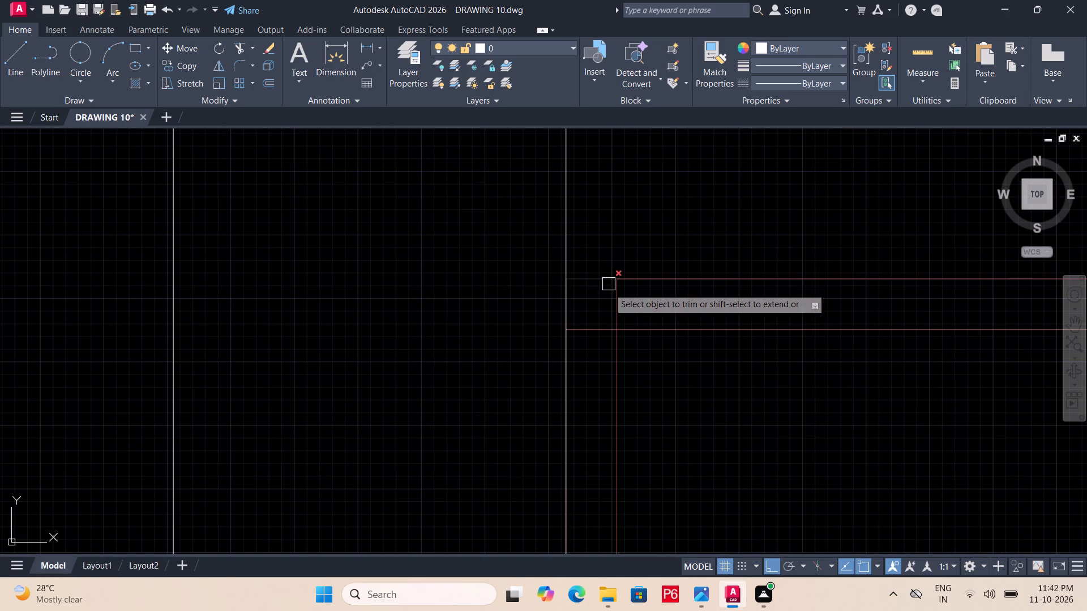
{"action": "left_click", "coordinate": [610, 307]}
{"action": "left_click", "coordinate": [622, 303]}
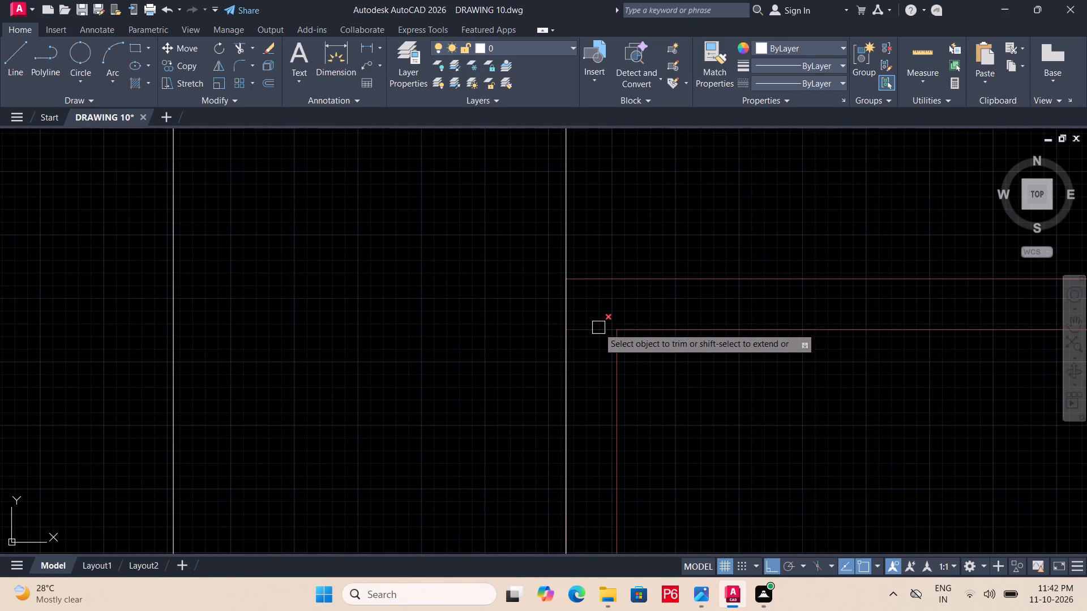
{"action": "left_click", "coordinate": [598, 328]}
{"action": "scroll", "coordinate": [580, 316], "scroll_direction": "down", "scroll_amount": 2}
{"action": "middle_click_drag", "start_coordinate": [1019, 325], "coordinate": [833, 330]}
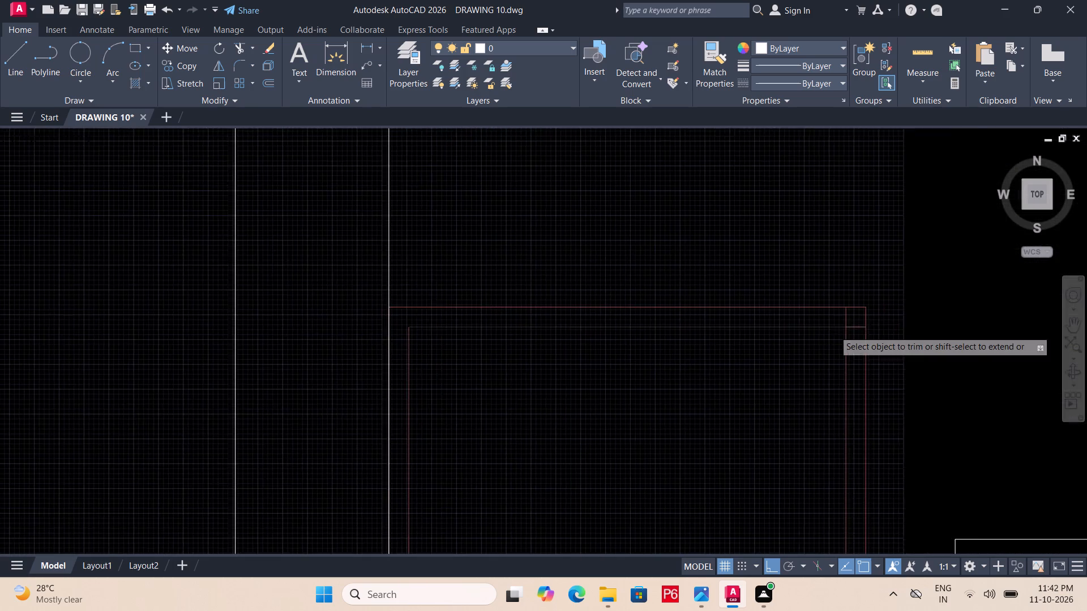
{"action": "scroll", "coordinate": [856, 316], "scroll_direction": "up", "scroll_amount": 1}
{"action": "left_click", "coordinate": [838, 317]}
{"action": "left_click", "coordinate": [855, 333]}
{"action": "scroll", "coordinate": [885, 328], "scroll_direction": "down", "scroll_amount": 1}
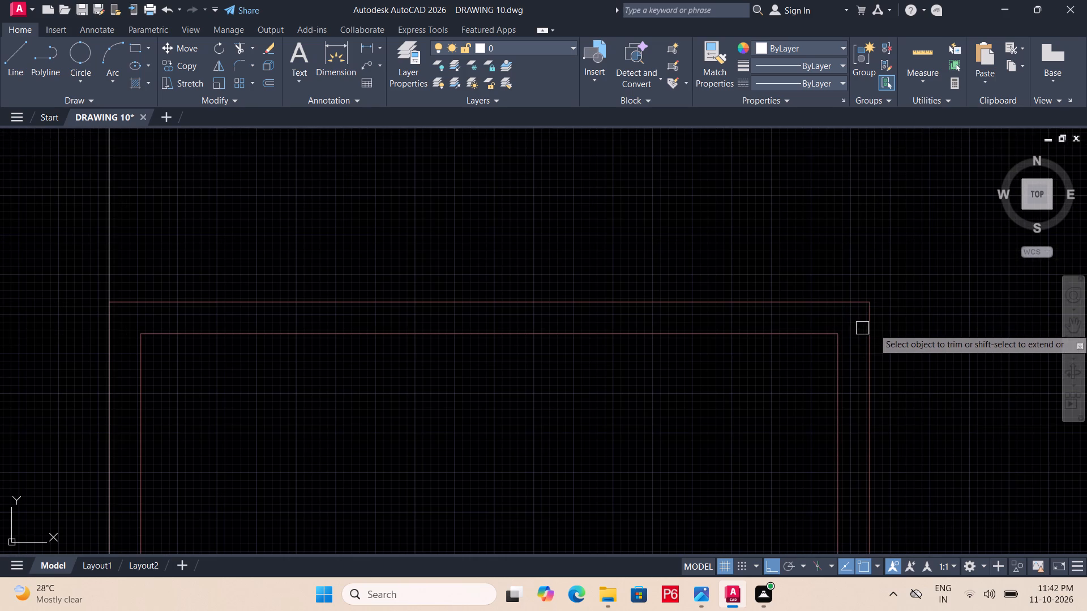
{"action": "scroll", "coordinate": [885, 328], "scroll_direction": "down", "scroll_amount": 1}
{"action": "key", "text": "ctrl+s"}
{"action": "key", "text": "ctrl+s"}
{"action": "key", "text": "ctrl+s"}
{"action": "key", "text": "ctrl+s"}
{"action": "key", "text": "ctrl+s"}
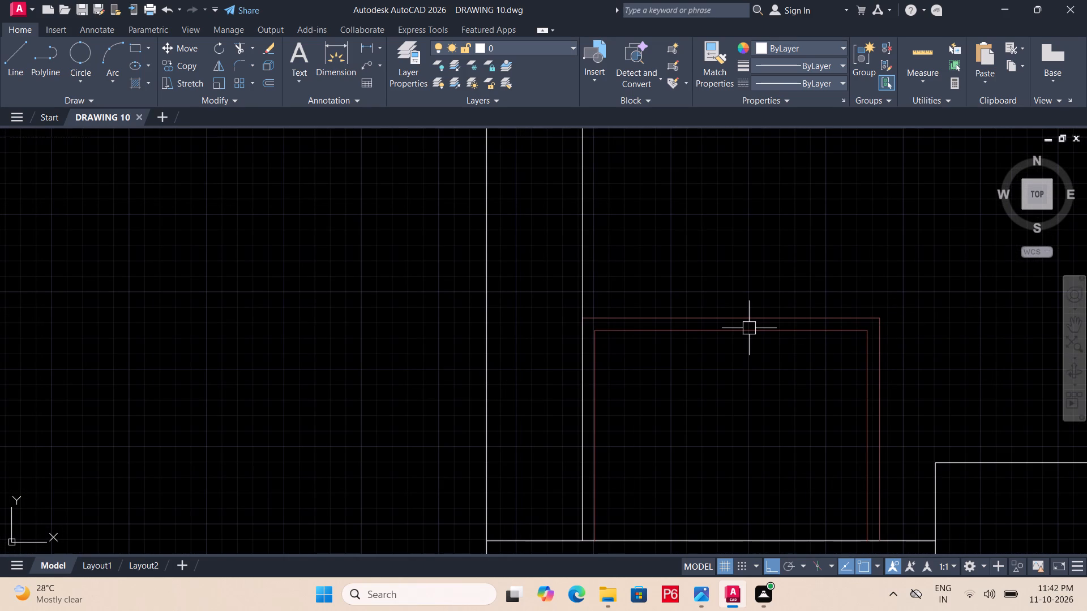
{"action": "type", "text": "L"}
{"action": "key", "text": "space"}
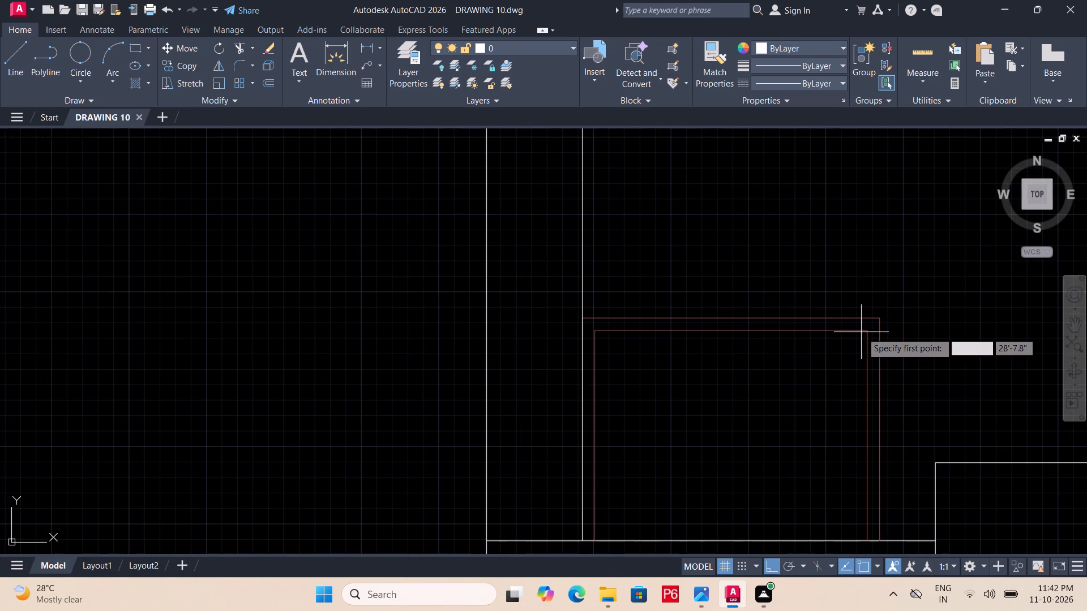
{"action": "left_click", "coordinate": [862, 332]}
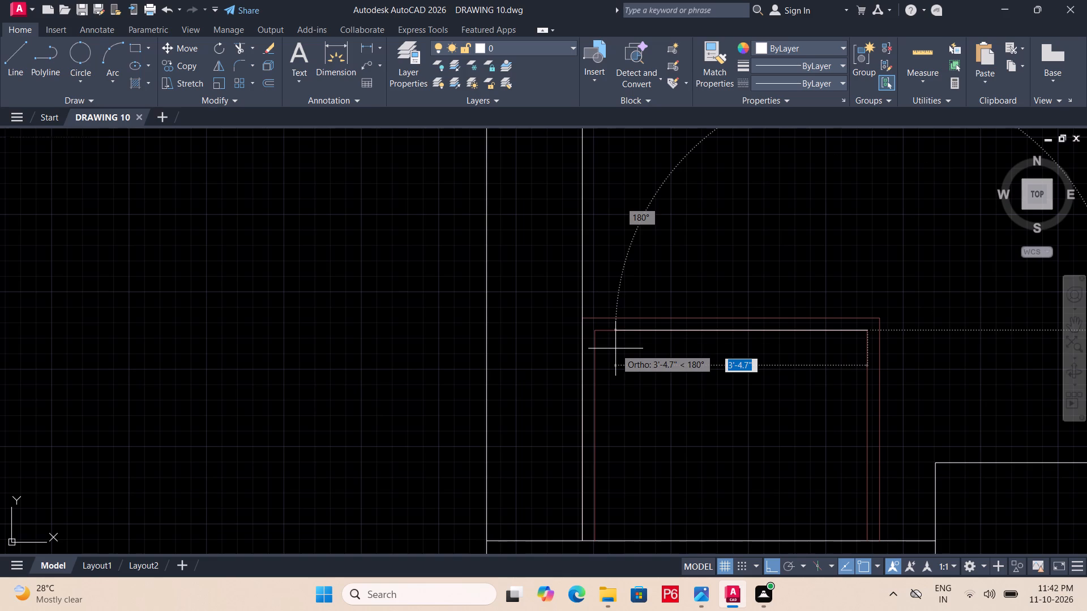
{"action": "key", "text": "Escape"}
On the DOOR layer, draw an open leaf: a slanted line about 3'-4.8" from the frame's inner east corner, dropped vertically to the door base; save.
{"action": "left_click", "coordinate": [518, 46]}
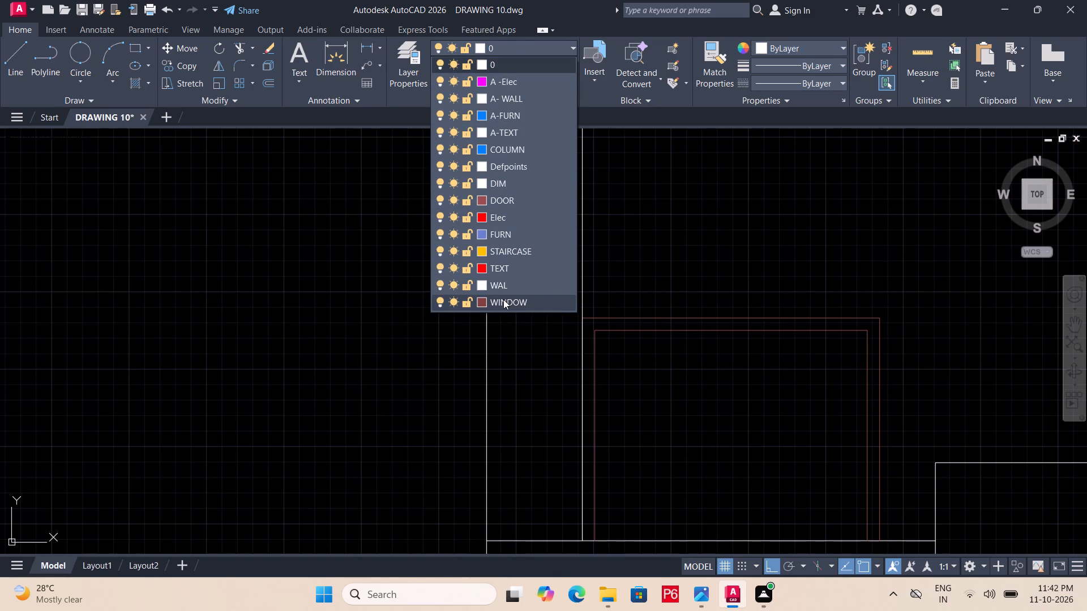
{"action": "left_click", "coordinate": [520, 199]}
{"action": "key", "text": "l"}
{"action": "key", "text": "space"}
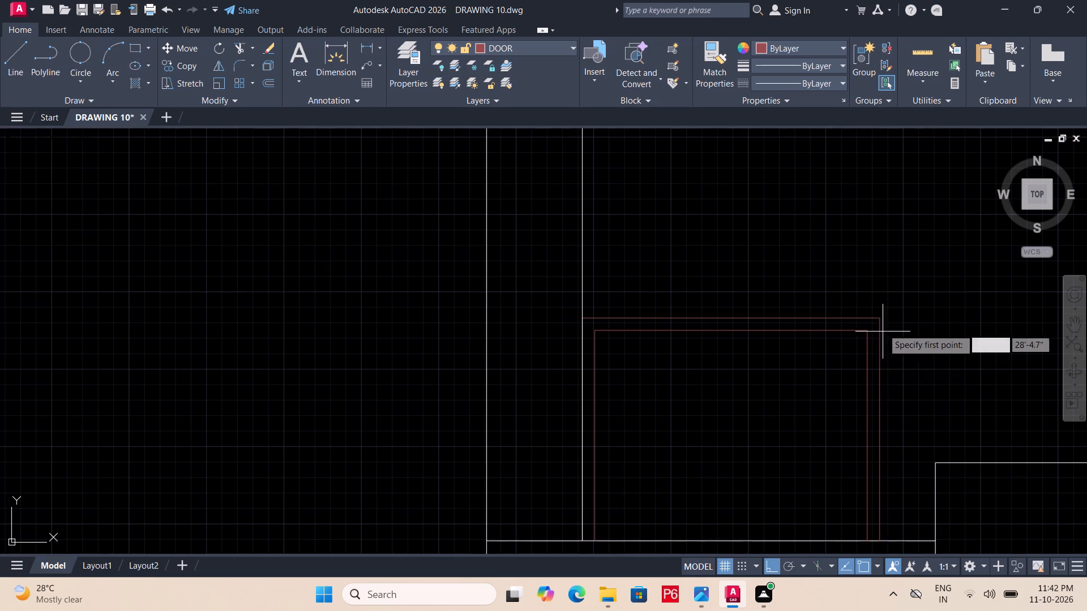
{"action": "left_click", "coordinate": [867, 337]}
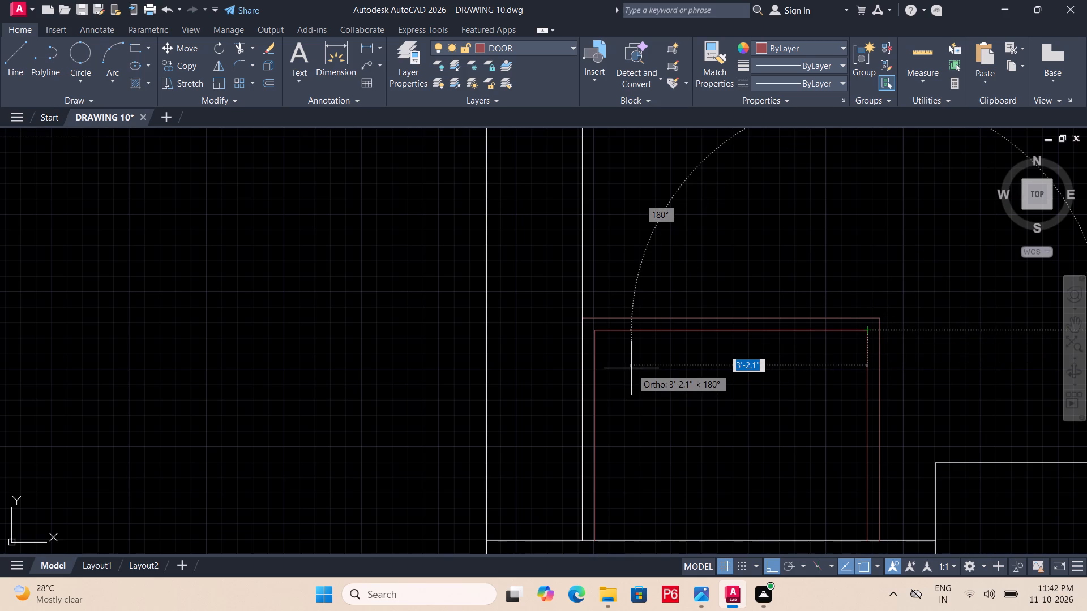
{"action": "key", "text": "F8"}
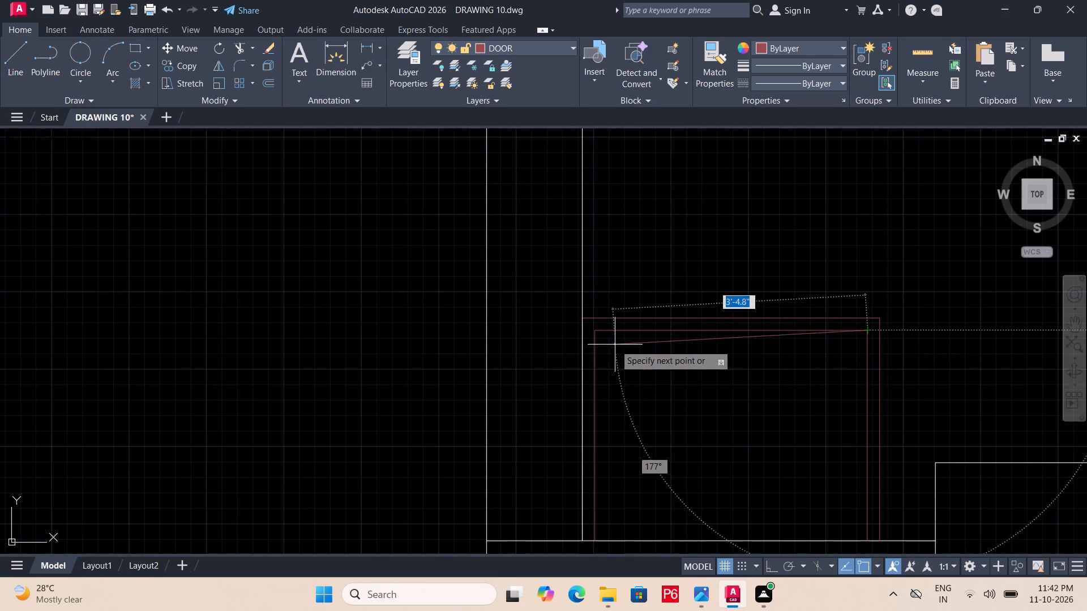
{"action": "left_click", "coordinate": [615, 345]}
{"action": "middle_click_drag", "start_coordinate": [607, 512], "coordinate": [632, 415]}
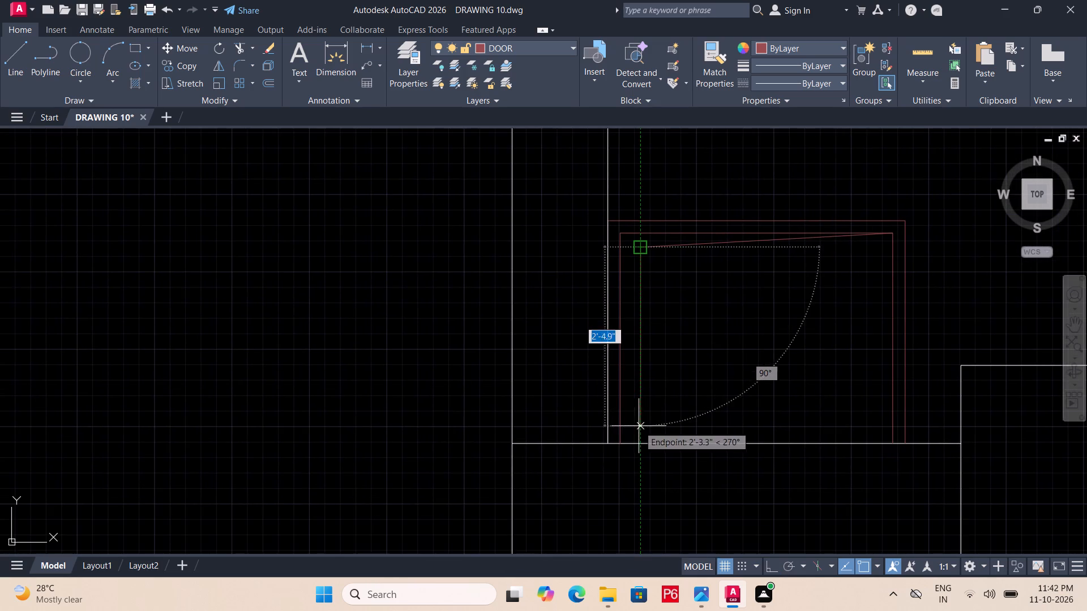
{"action": "left_click", "coordinate": [641, 441]}
{"action": "middle_click_drag", "start_coordinate": [647, 396], "coordinate": [685, 383]}
{"action": "key", "text": "Escape"}
{"action": "key", "text": "ctrl+s"}
{"action": "key", "text": "ctrl+s"}
{"action": "key", "text": "ctrl+s"}
{"action": "key", "text": "ctrl+s"}
{"action": "key", "text": "ctrl+s"}
{"action": "key", "text": "ctrl+s"}
{"action": "key", "text": "ctrl+s"}
{"action": "key", "text": "ctrl+s"}
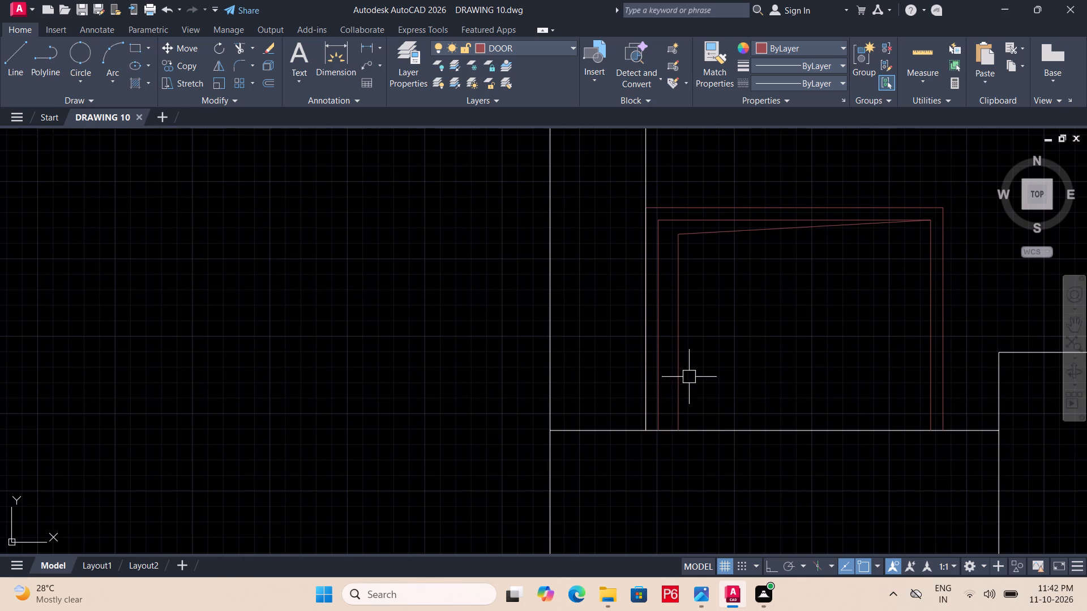
Trim away the two overlapping horizontal lines at parapet base level across the taller west block, and save.
{"action": "scroll", "coordinate": [715, 333], "scroll_direction": "down", "scroll_amount": 1, "text": "ctrl"}
{"action": "middle_click_drag", "start_coordinate": [715, 333], "coordinate": [595, 414]}
{"action": "scroll", "coordinate": [584, 406], "scroll_direction": "down", "scroll_amount": 1}
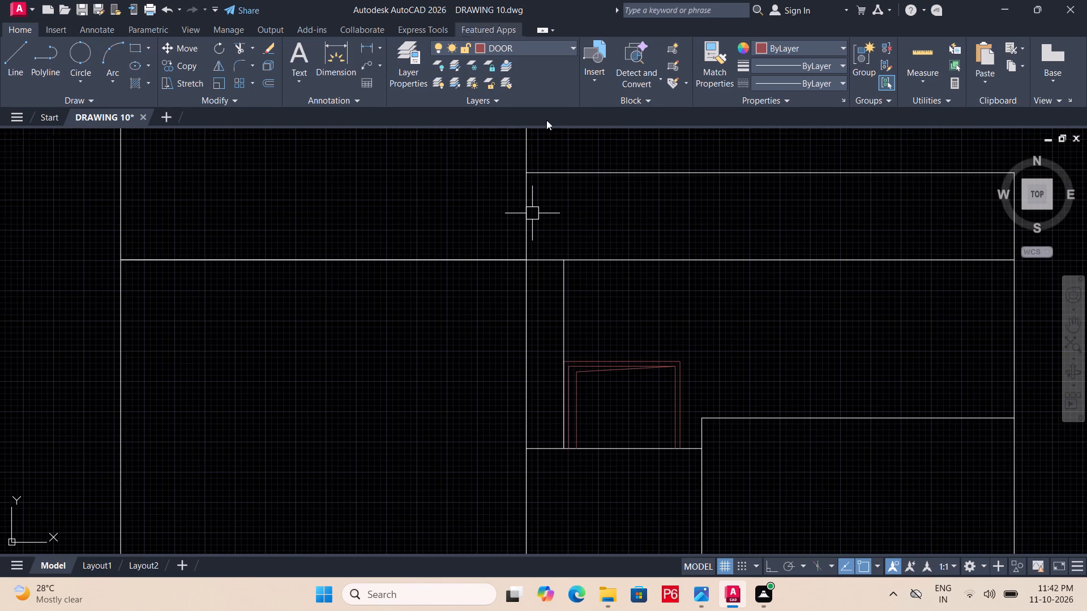
{"action": "scroll", "coordinate": [743, 447], "scroll_direction": "down", "scroll_amount": 1}
{"action": "middle_click_drag", "start_coordinate": [663, 382], "coordinate": [739, 365]}
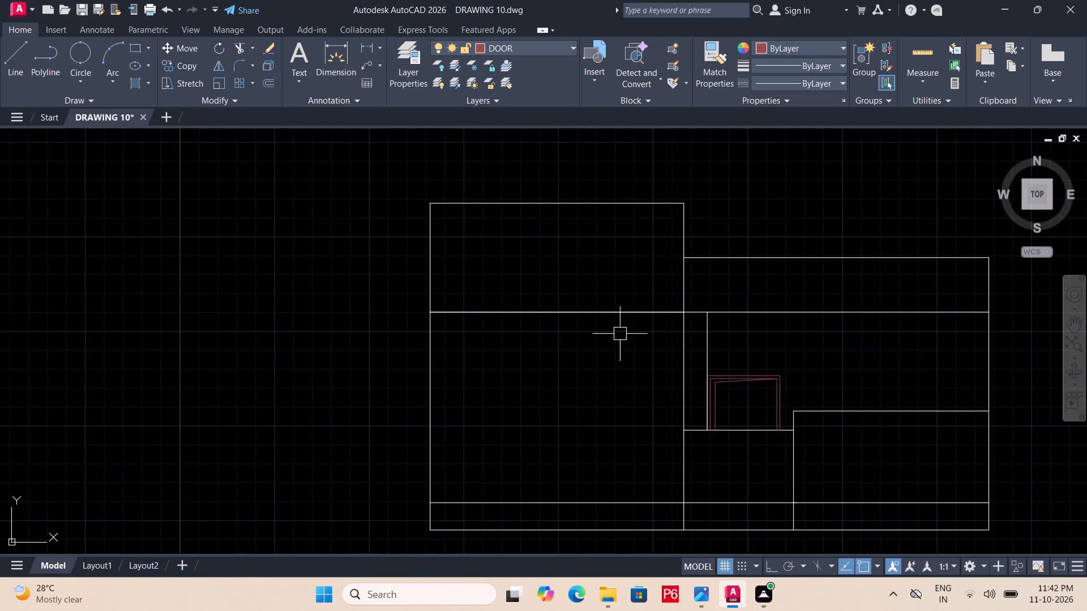
{"action": "scroll", "coordinate": [620, 335], "scroll_direction": "up", "scroll_amount": 1}
{"action": "scroll", "coordinate": [621, 339], "scroll_direction": "down", "scroll_amount": 3}
{"action": "middle_click_drag", "start_coordinate": [644, 345], "coordinate": [669, 398]}
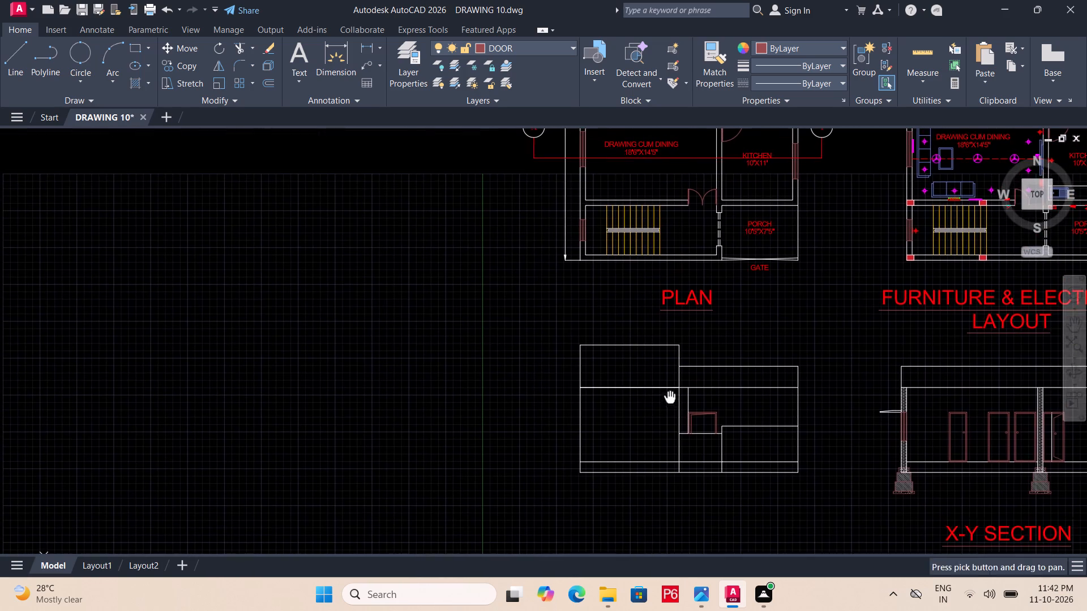
{"action": "key", "text": "Escape"}
{"action": "scroll", "coordinate": [658, 400], "scroll_direction": "up", "scroll_amount": 1}
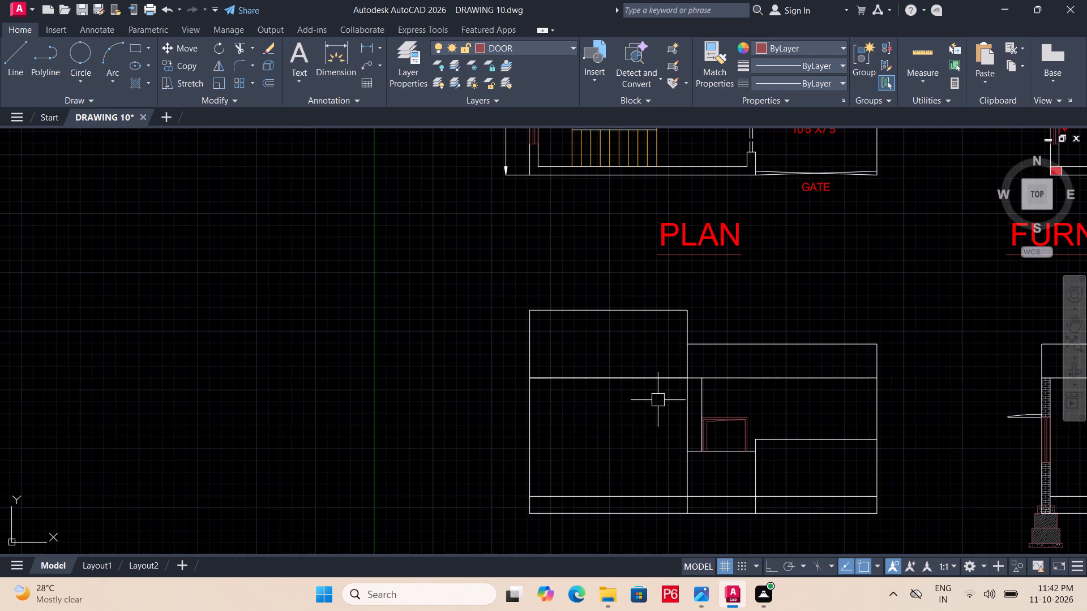
{"action": "type", "text": "TR"}
{"action": "key", "text": "space"}
{"action": "key", "text": "space"}
{"action": "left_click", "coordinate": [644, 382]}
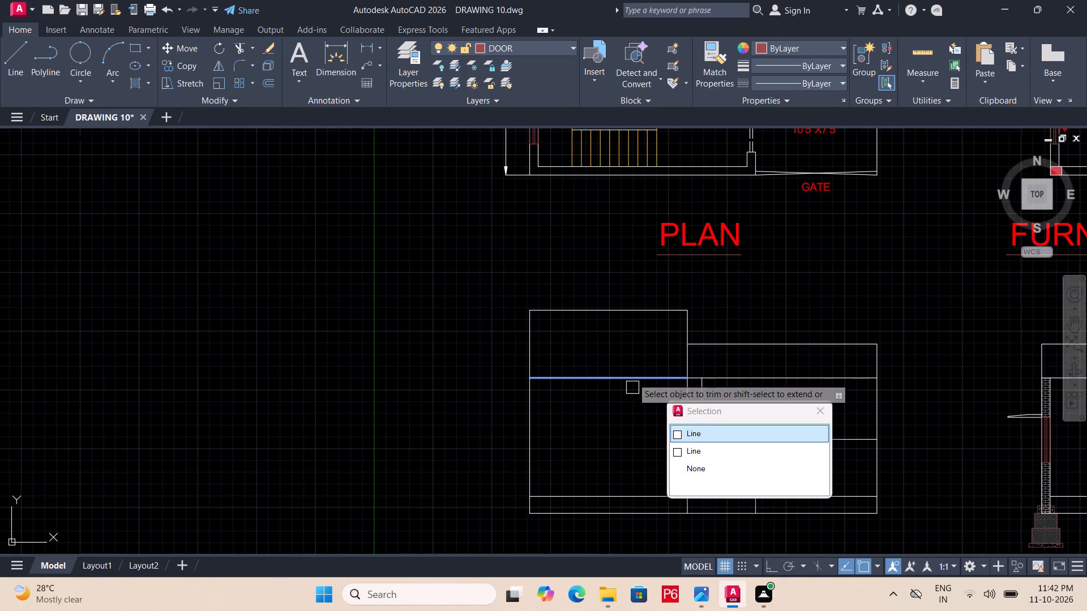
{"action": "left_click", "coordinate": [709, 432]}
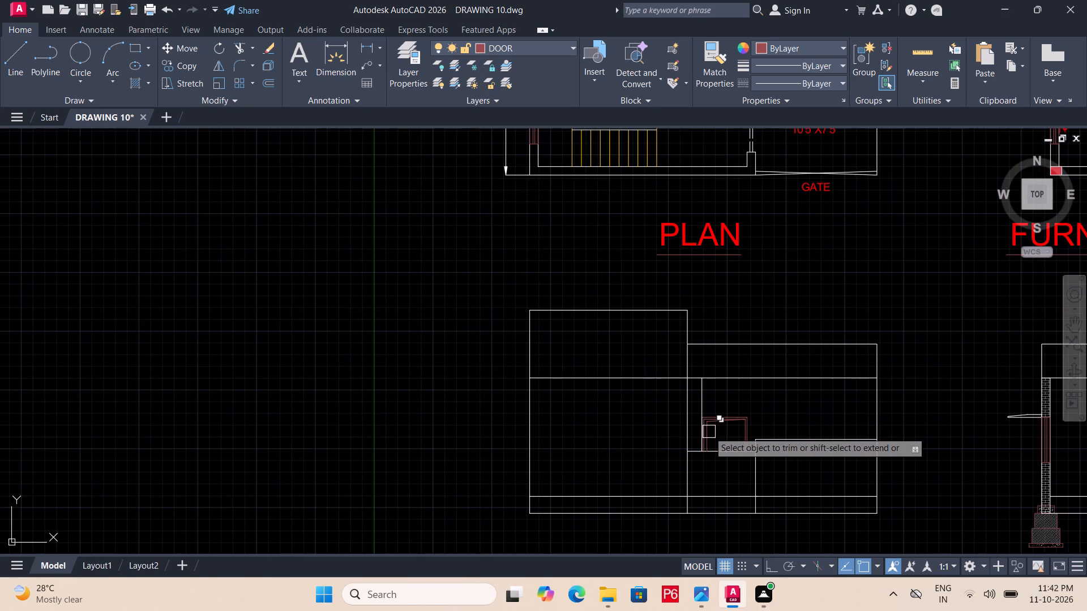
{"action": "key", "text": "Delete"}
{"action": "left_click", "coordinate": [638, 378]}
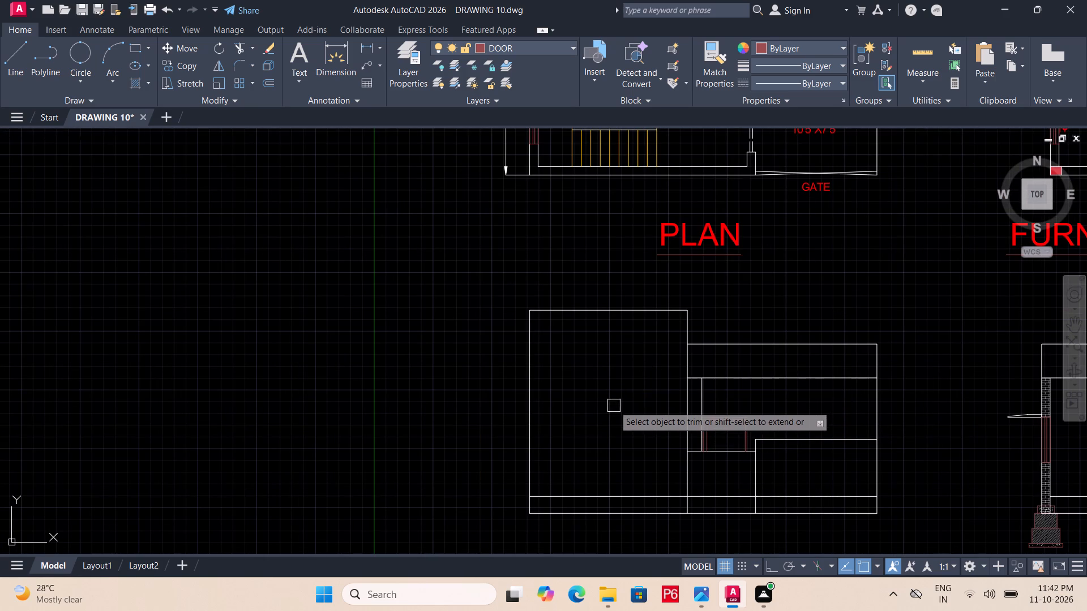
{"action": "scroll", "coordinate": [614, 406], "scroll_direction": "down", "scroll_amount": 1}
{"action": "key", "text": "ctrl+s"}
{"action": "key", "text": "ctrl+s"}
{"action": "key", "text": "ctrl+s"}
{"action": "key", "text": "ctrl+s"}
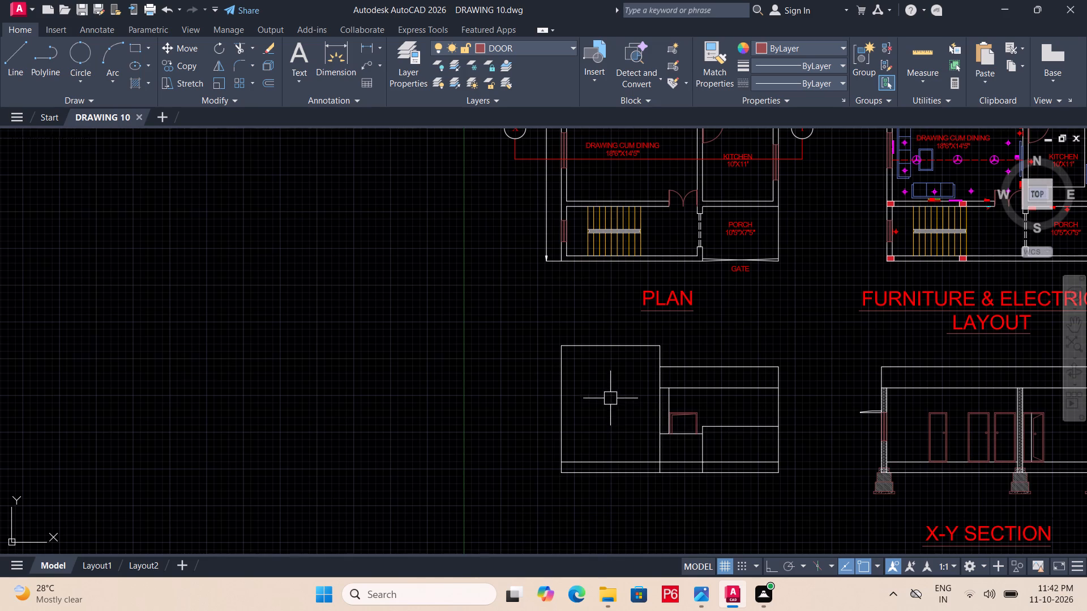
Trim the two vertical lines, at the gate's west edge and the taller block's east edge, below the plinth line; save.
{"action": "middle_click_drag", "start_coordinate": [591, 410], "coordinate": [630, 413]}
{"action": "scroll", "coordinate": [738, 497], "scroll_direction": "up", "scroll_amount": 3}
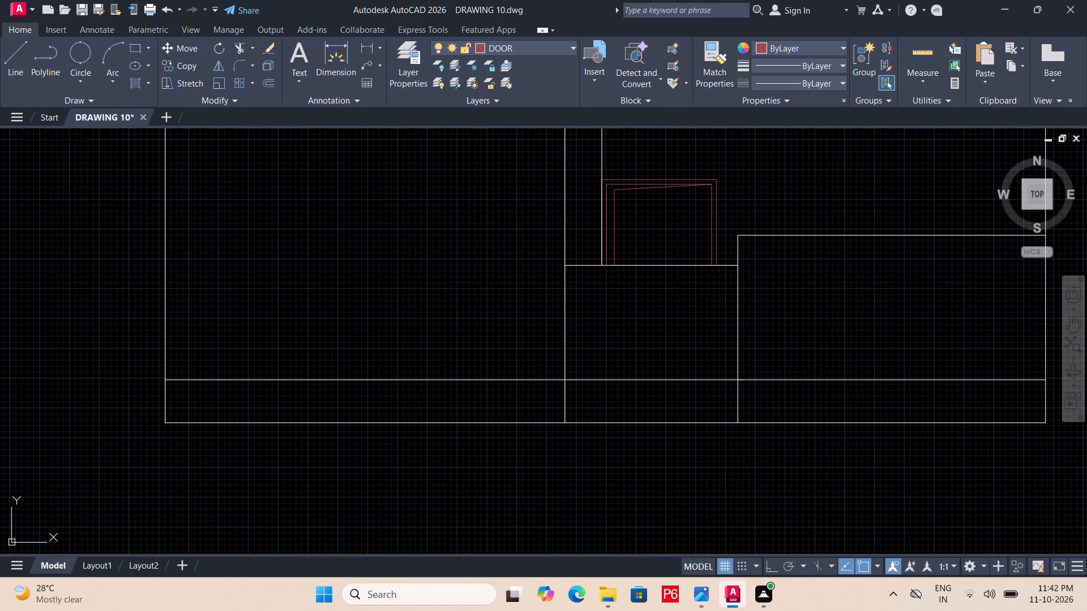
{"action": "type", "text": "TR"}
{"action": "key", "text": "space"}
{"action": "key", "text": "space"}
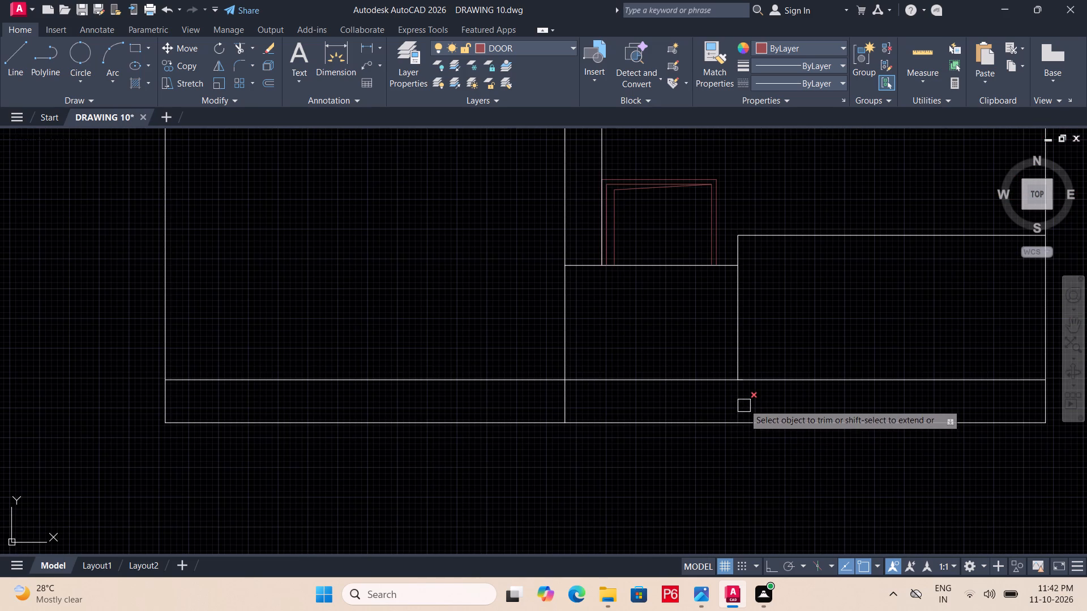
{"action": "left_click", "coordinate": [744, 404]}
{"action": "left_click", "coordinate": [563, 398]}
{"action": "key", "text": "Escape"}
{"action": "middle_click_drag", "start_coordinate": [610, 414], "coordinate": [646, 432]}
{"action": "scroll", "coordinate": [610, 414], "scroll_direction": "down", "scroll_amount": 1}
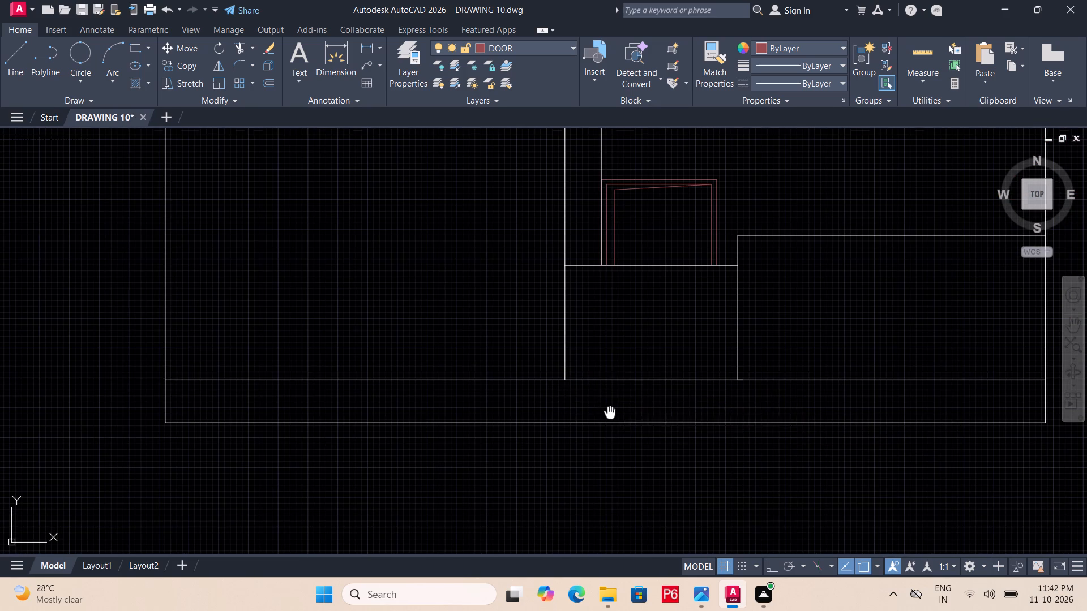
{"action": "middle_click_drag", "start_coordinate": [646, 432], "coordinate": [648, 437]}
{"action": "key", "text": "ctrl+s"}
{"action": "key", "text": "ctrl+s"}
{"action": "key", "text": "ctrl+s"}
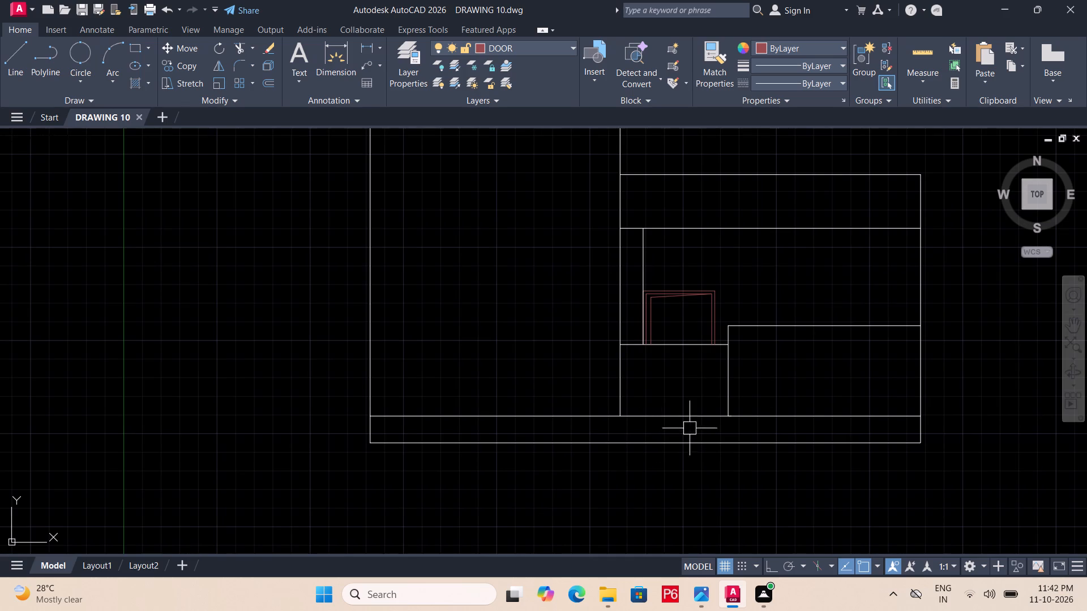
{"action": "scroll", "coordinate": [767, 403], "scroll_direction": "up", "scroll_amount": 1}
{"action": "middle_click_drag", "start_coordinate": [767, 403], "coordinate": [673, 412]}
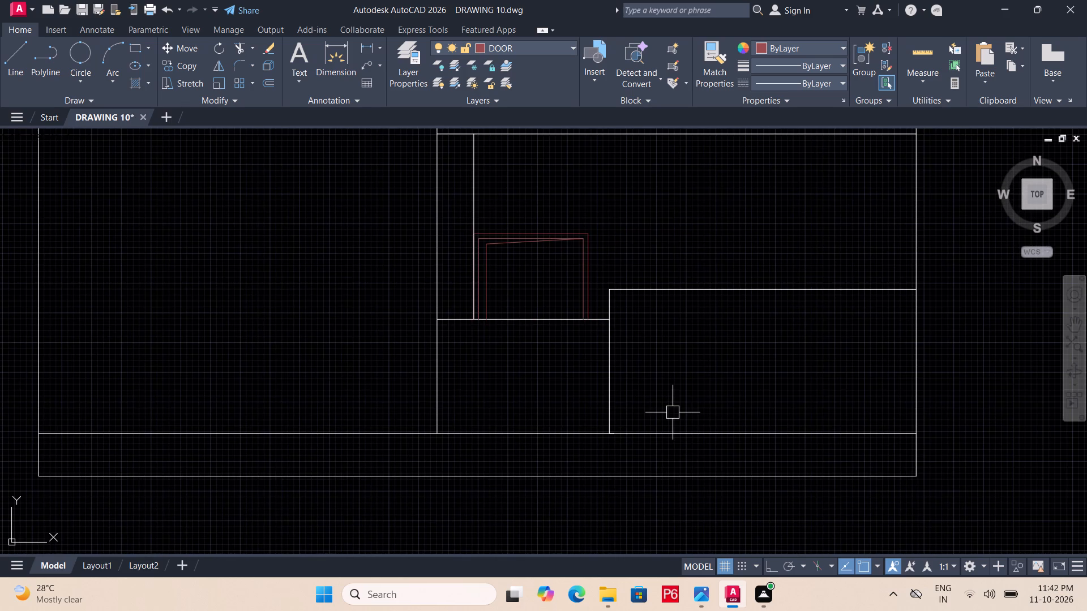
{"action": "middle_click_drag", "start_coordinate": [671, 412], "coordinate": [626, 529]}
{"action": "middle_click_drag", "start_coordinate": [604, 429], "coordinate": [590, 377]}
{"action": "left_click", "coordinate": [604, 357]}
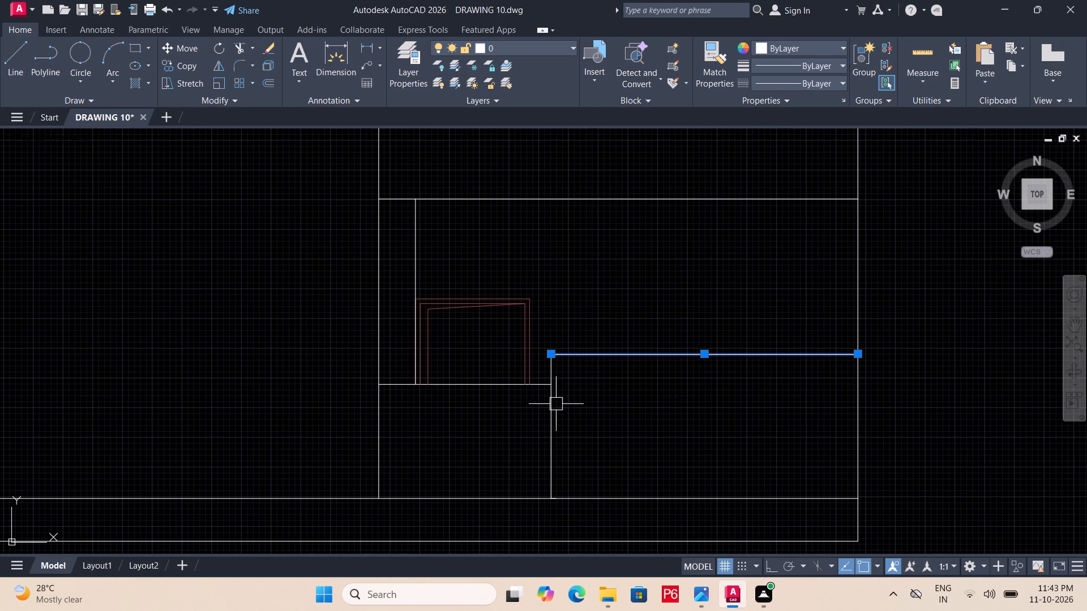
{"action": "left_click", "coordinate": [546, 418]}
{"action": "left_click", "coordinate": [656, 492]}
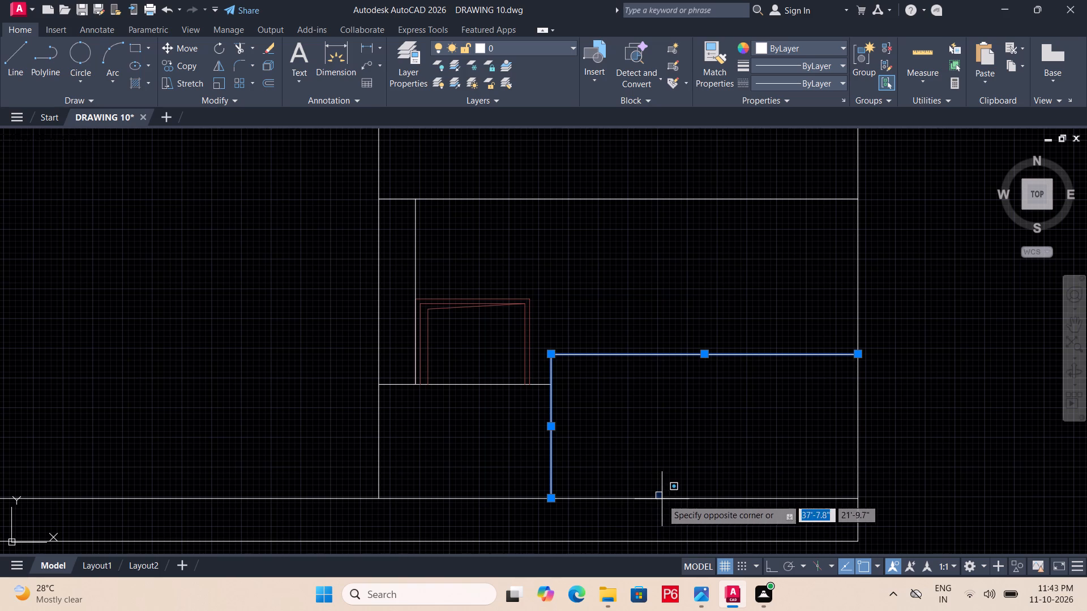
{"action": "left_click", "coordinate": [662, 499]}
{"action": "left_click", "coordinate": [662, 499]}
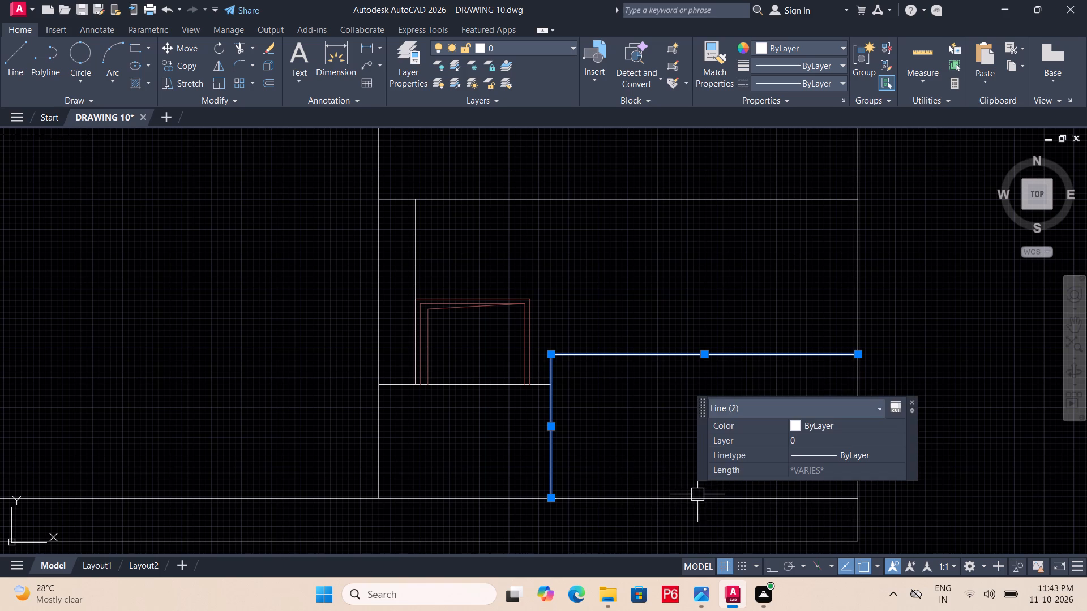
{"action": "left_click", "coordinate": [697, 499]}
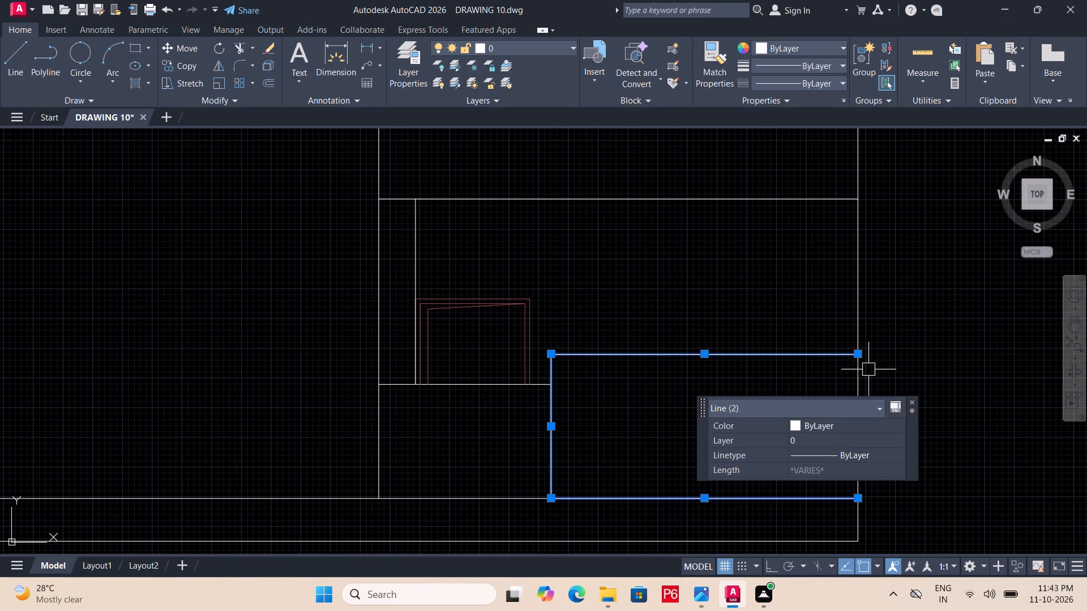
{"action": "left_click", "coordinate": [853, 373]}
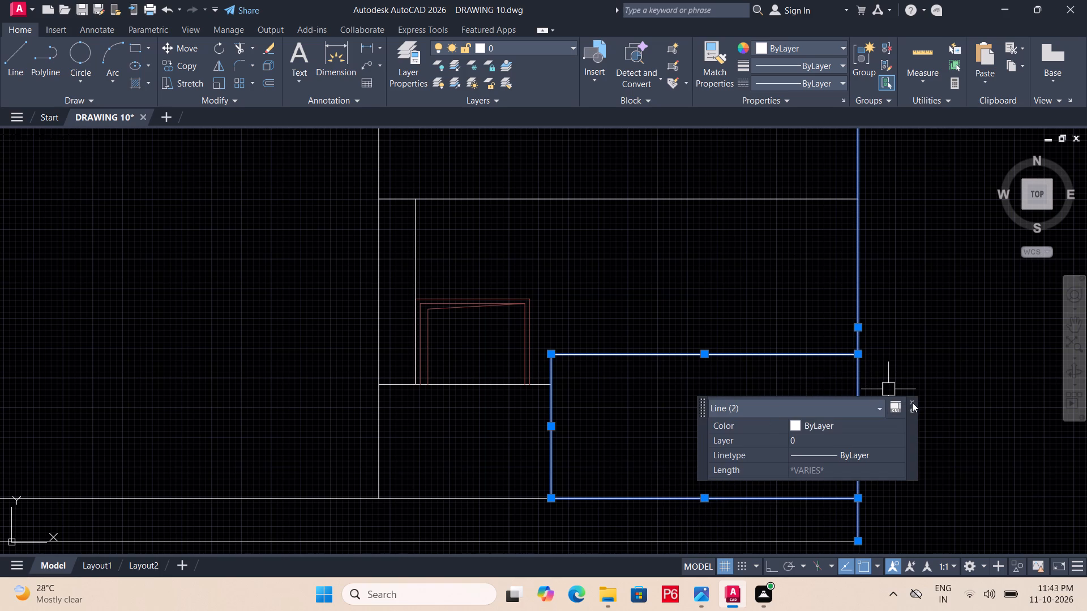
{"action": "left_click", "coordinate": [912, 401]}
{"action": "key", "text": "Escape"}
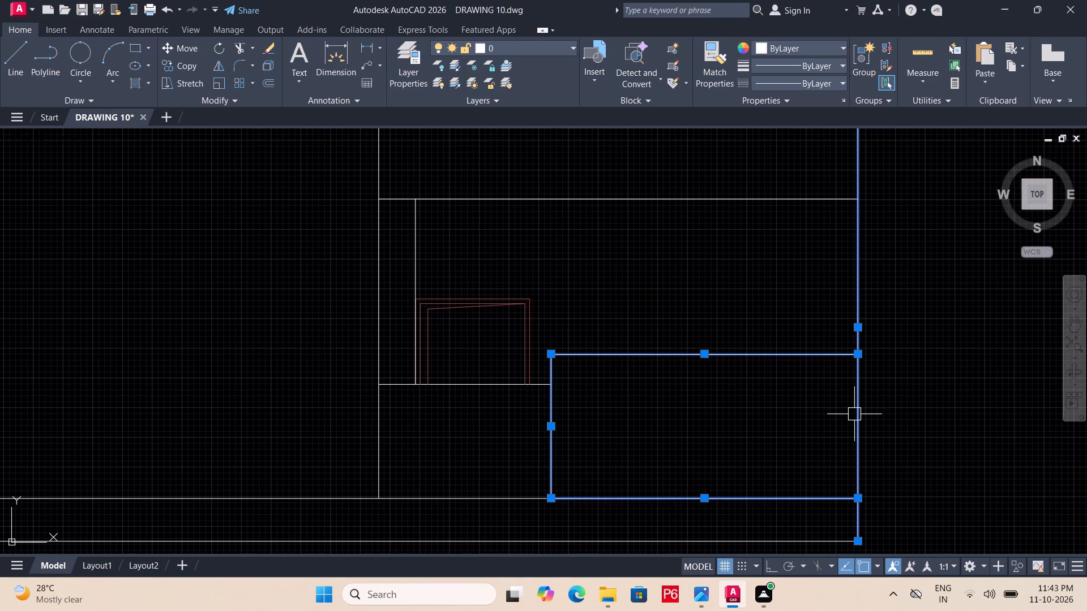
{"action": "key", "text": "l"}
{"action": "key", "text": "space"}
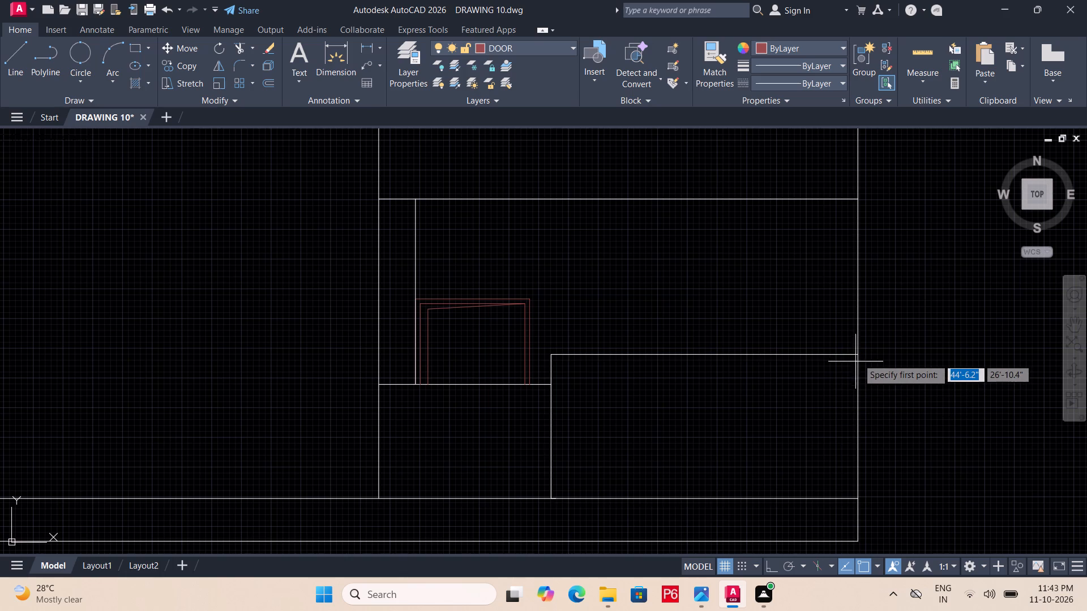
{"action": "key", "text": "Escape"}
On the DOOR layer, draw a rectangle tracing the gate outline, from its upper west corner to its lower east corner on the plinth line.
{"action": "type", "text": "REC"}
{"action": "key", "text": "space"}
{"action": "left_click_drag", "start_coordinate": [550, 359], "coordinate": [555, 361]}
{"action": "double_click", "coordinate": [861, 500]}
{"action": "key", "text": "Escape"}
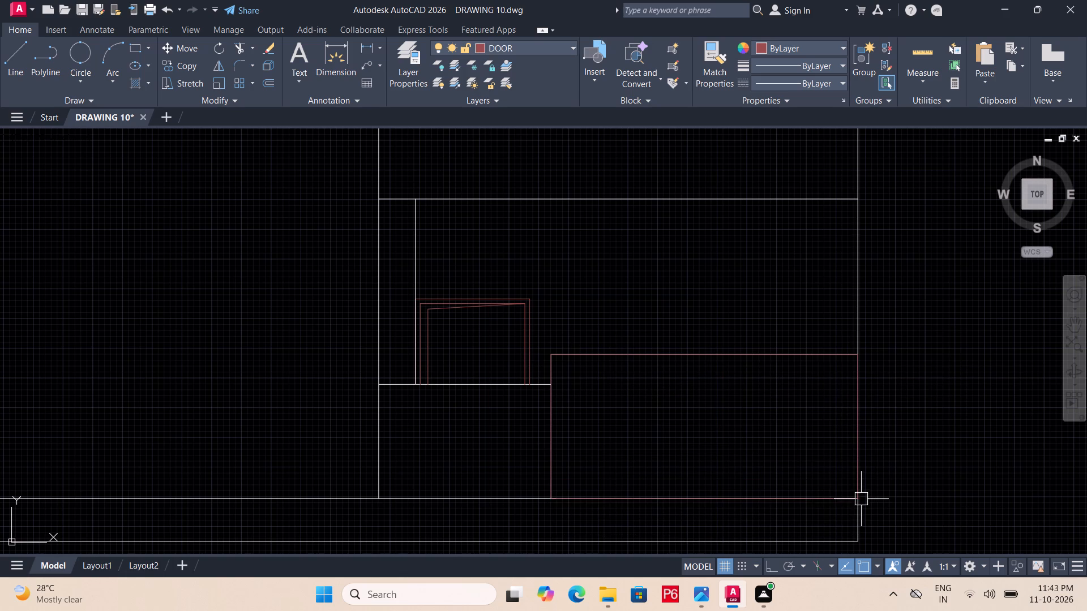
Offset the gate rectangle 3" inward to form the gate's outer frame.
{"action": "left_click", "coordinate": [722, 348]}
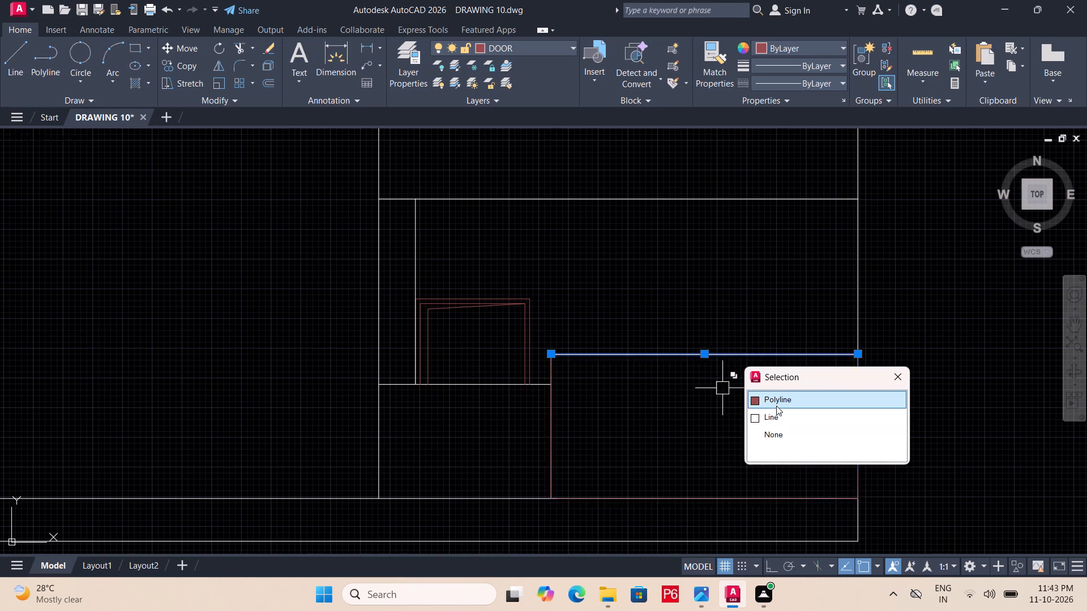
{"action": "left_click", "coordinate": [781, 401]}
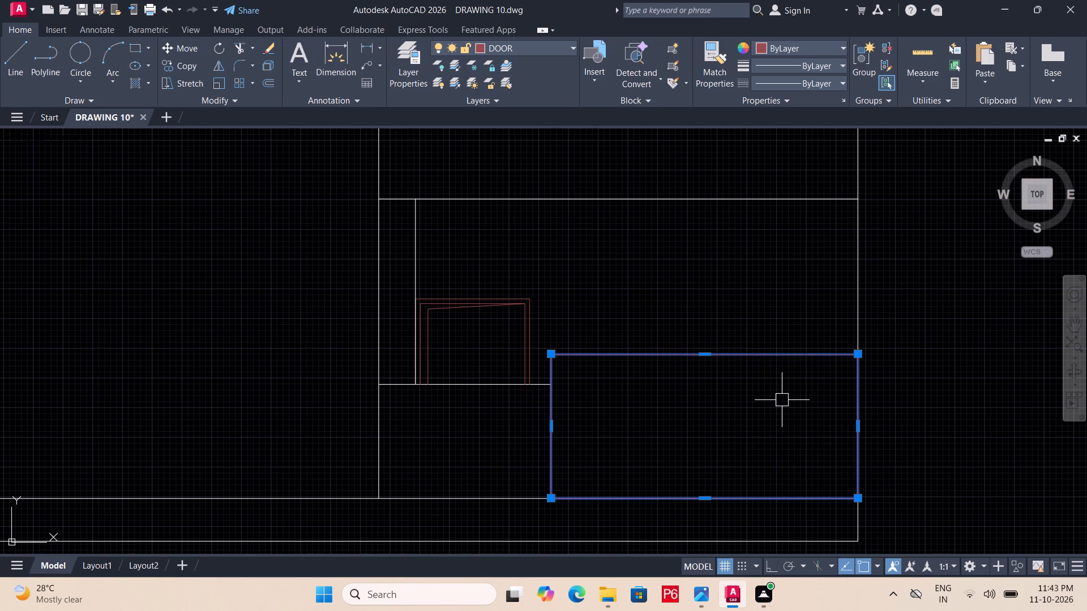
{"action": "key", "text": "o"}
{"action": "key", "text": "Return"}
{"action": "key", "text": "2"}
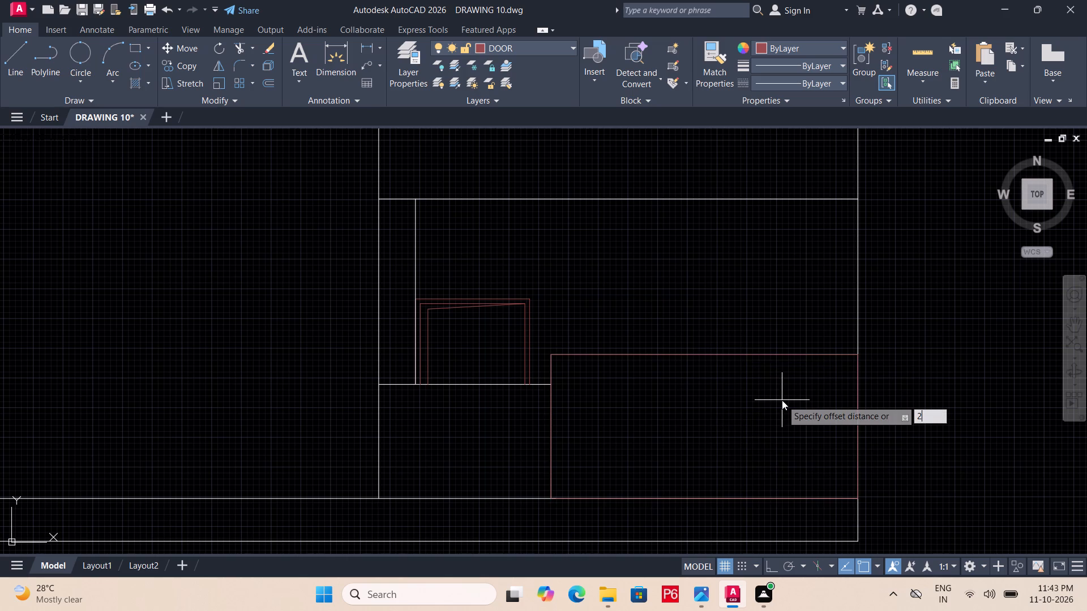
{"action": "key", "text": "BackSpace"}
{"action": "type", "text": "36"}
{"action": "key", "text": "BackSpace"}
{"action": "key", "text": "shift+quotedbl"}
{"action": "key", "text": "Return"}
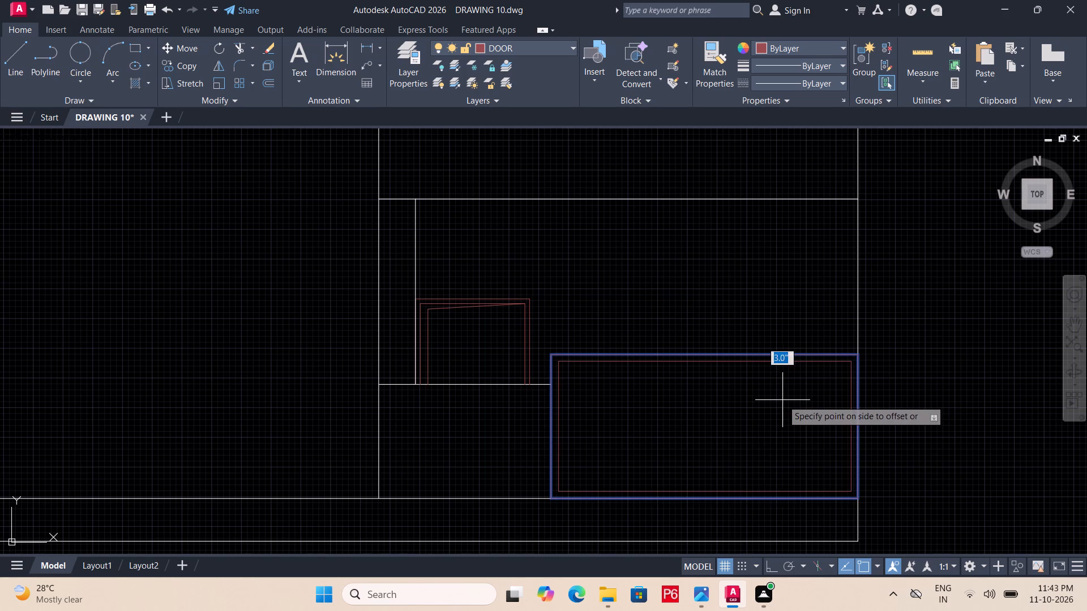
{"action": "left_click", "coordinate": [782, 400]}
{"action": "key", "text": "Escape"}
Draw a vertical centre line inside the gate from the midpoint of the inner frame's upper edge perpendicular to its lower edge.
{"action": "type", "text": "L"}
{"action": "key", "text": "space"}
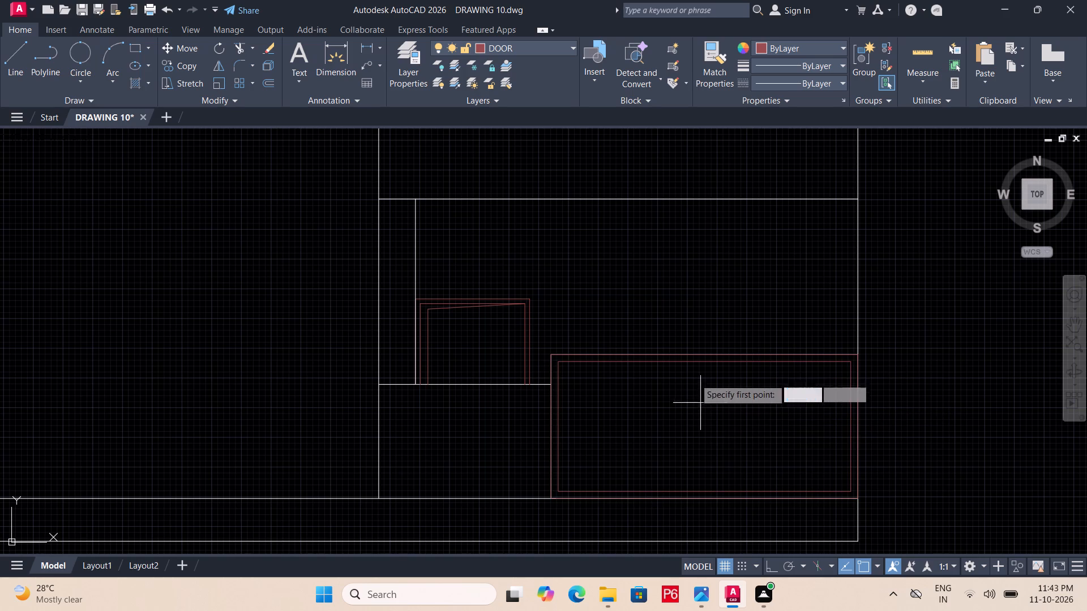
{"action": "left_click", "coordinate": [705, 360]}
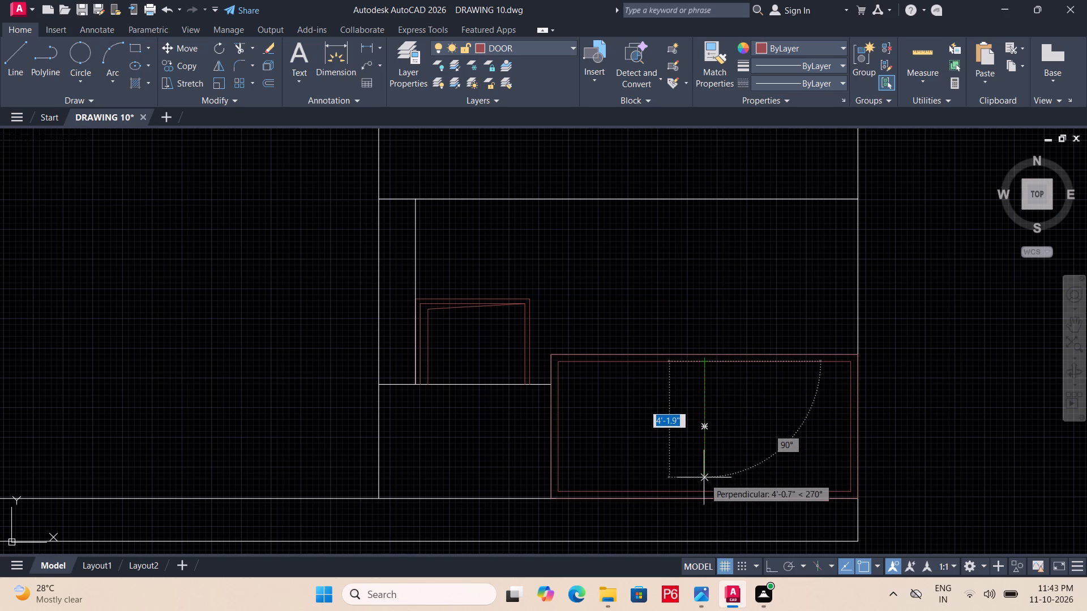
{"action": "left_click", "coordinate": [704, 489]}
{"action": "key", "text": "Escape"}
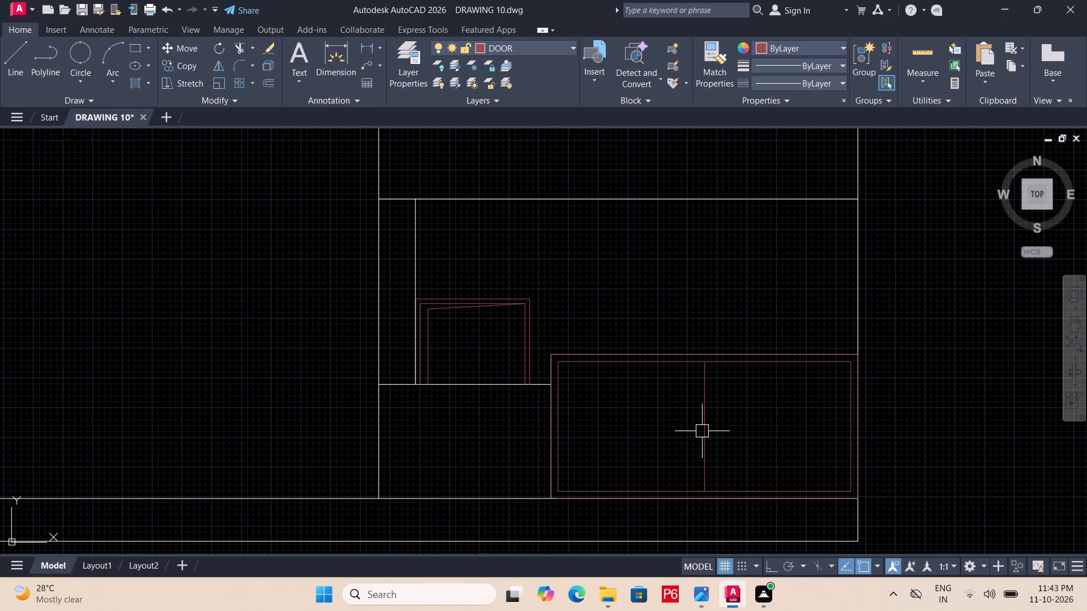
{"action": "key", "text": "Escape"}
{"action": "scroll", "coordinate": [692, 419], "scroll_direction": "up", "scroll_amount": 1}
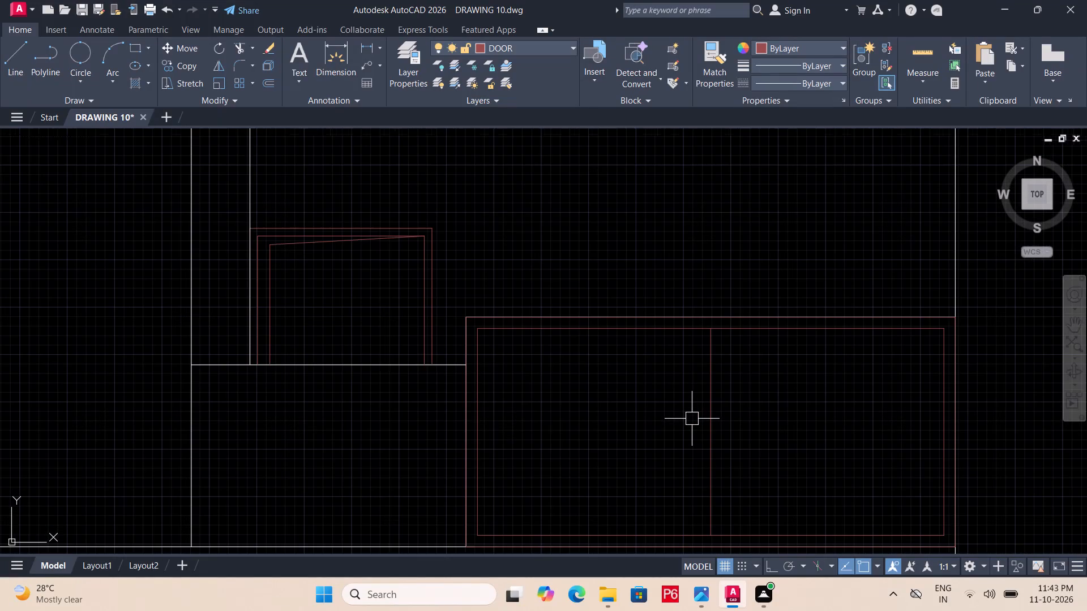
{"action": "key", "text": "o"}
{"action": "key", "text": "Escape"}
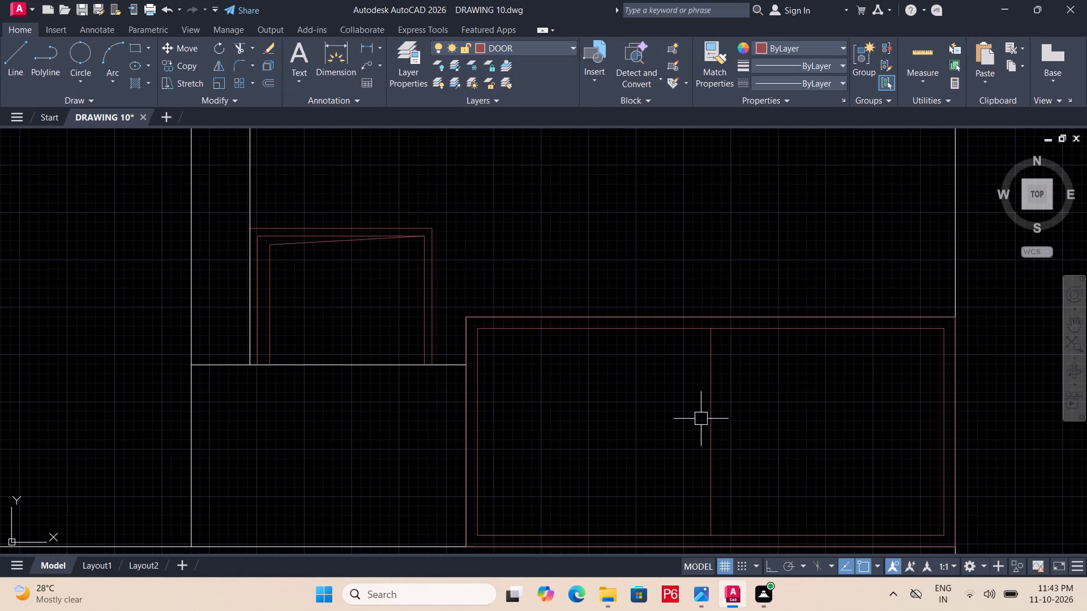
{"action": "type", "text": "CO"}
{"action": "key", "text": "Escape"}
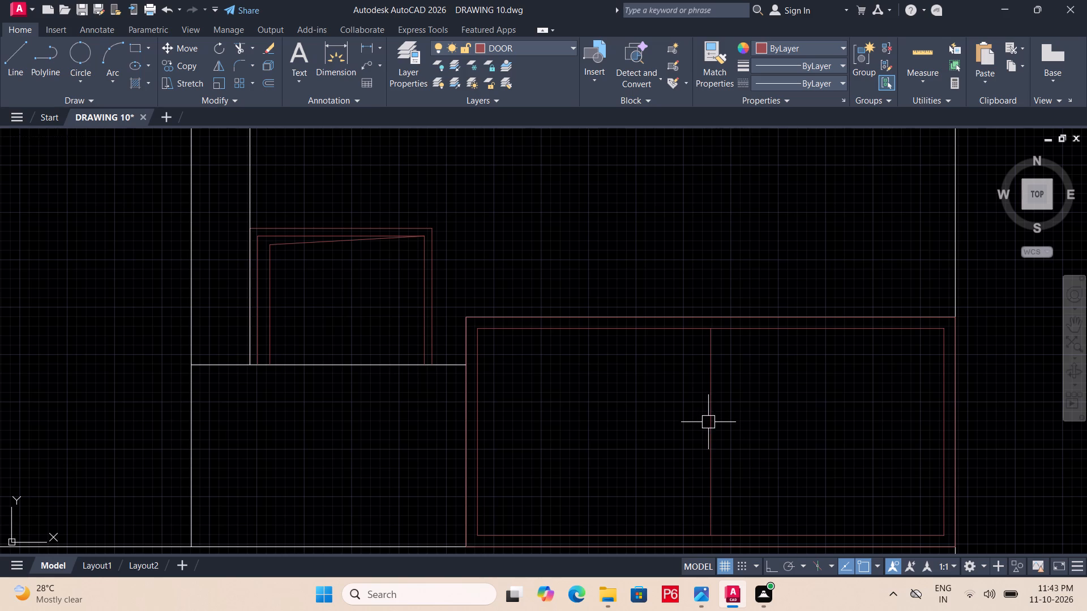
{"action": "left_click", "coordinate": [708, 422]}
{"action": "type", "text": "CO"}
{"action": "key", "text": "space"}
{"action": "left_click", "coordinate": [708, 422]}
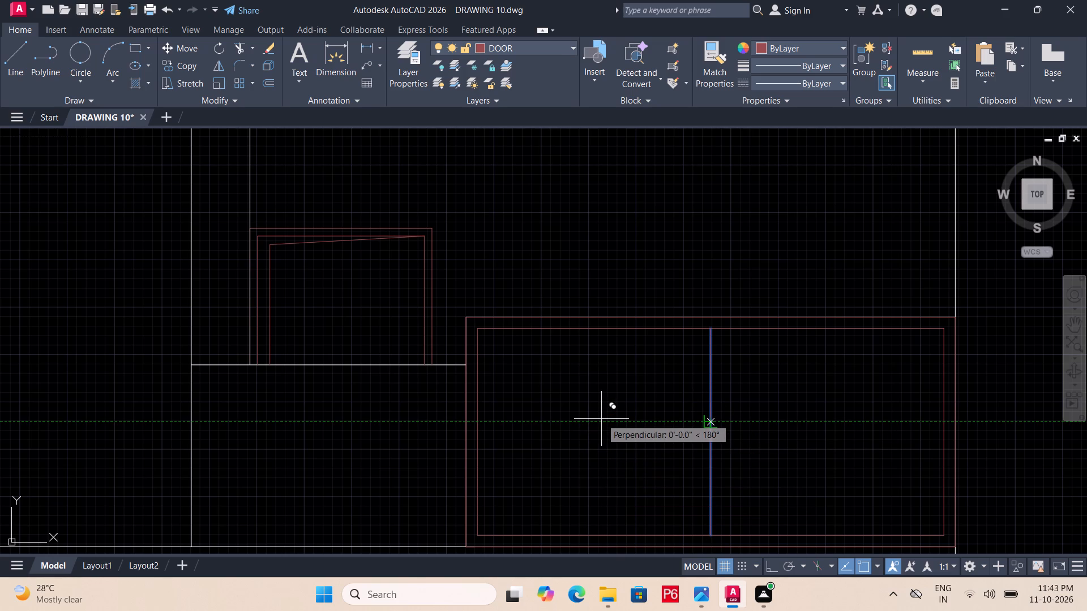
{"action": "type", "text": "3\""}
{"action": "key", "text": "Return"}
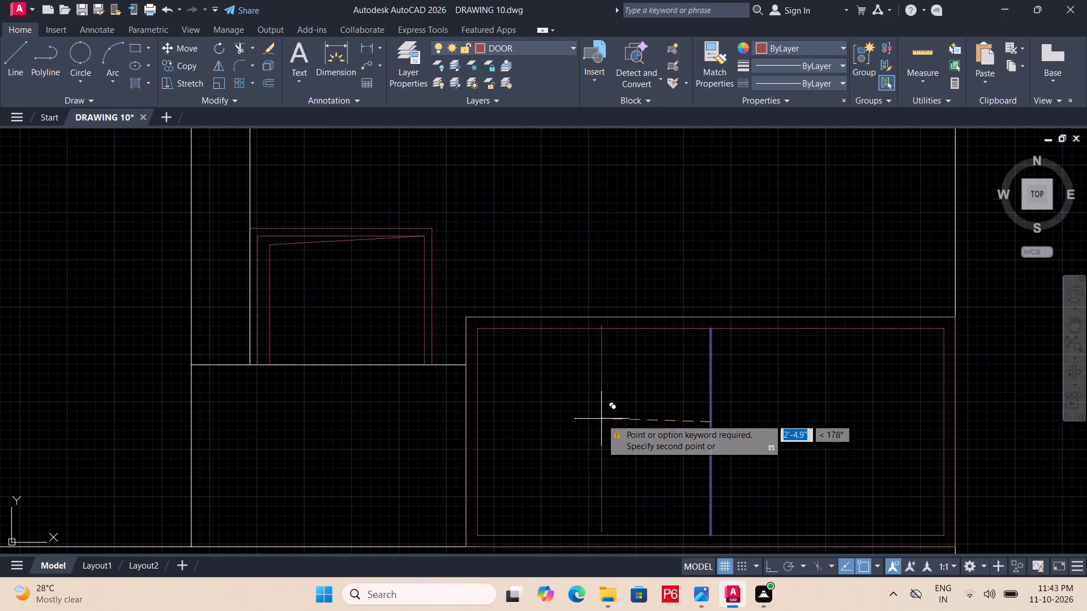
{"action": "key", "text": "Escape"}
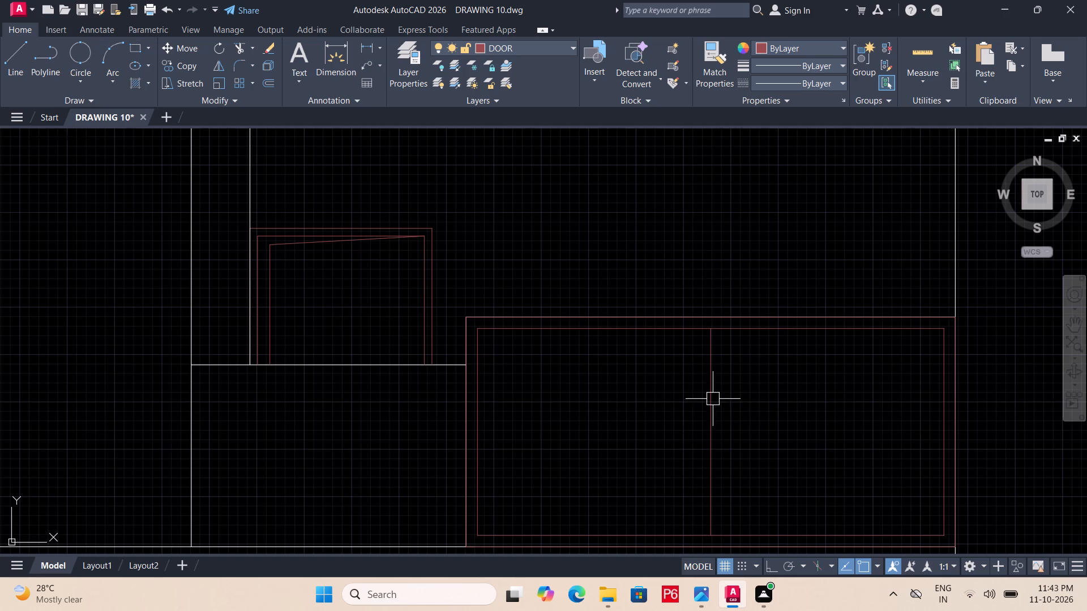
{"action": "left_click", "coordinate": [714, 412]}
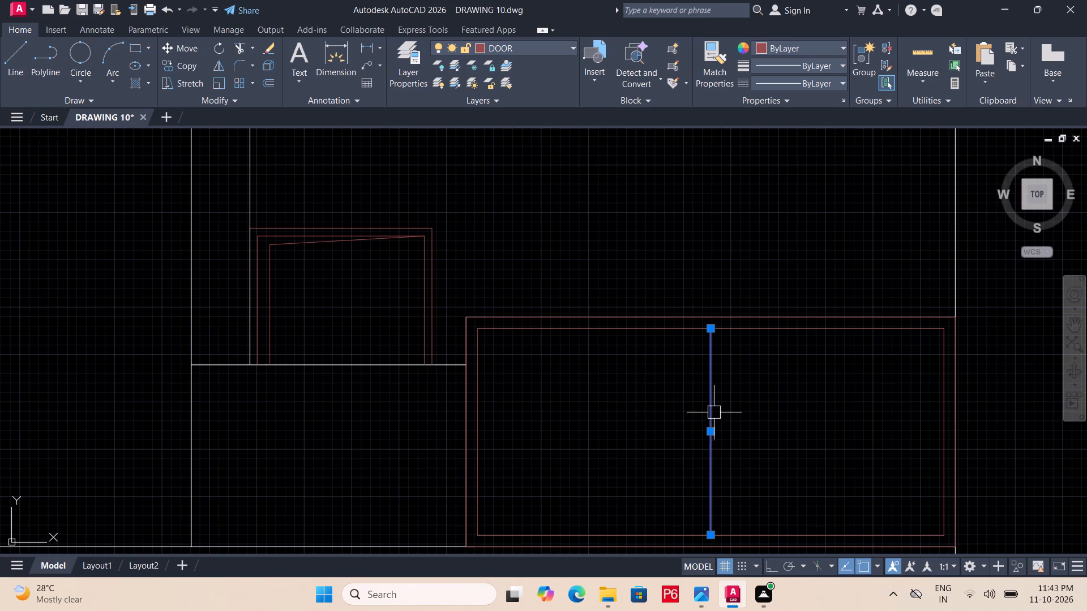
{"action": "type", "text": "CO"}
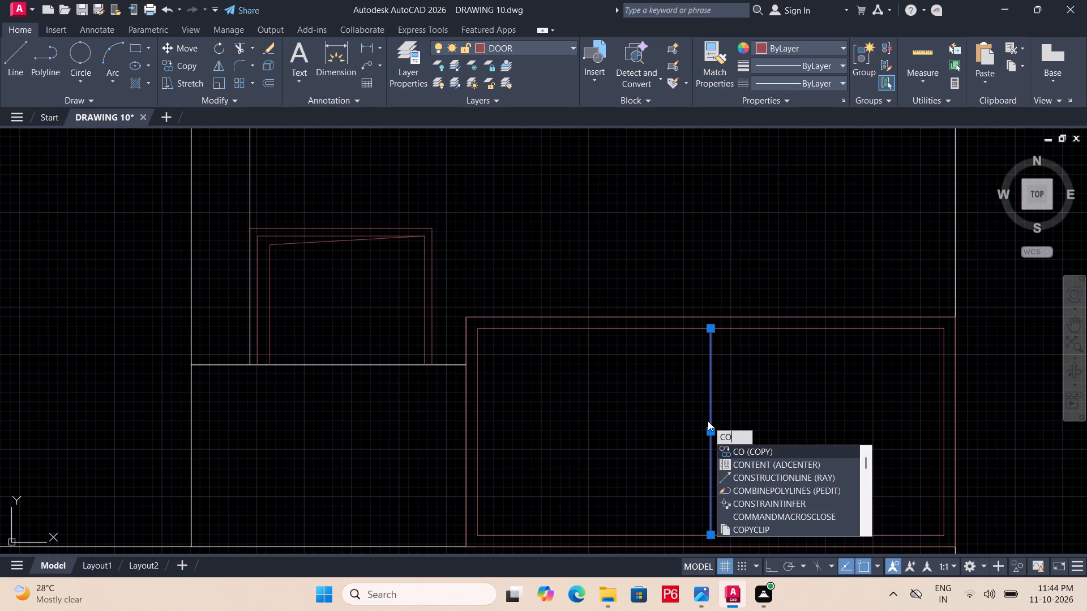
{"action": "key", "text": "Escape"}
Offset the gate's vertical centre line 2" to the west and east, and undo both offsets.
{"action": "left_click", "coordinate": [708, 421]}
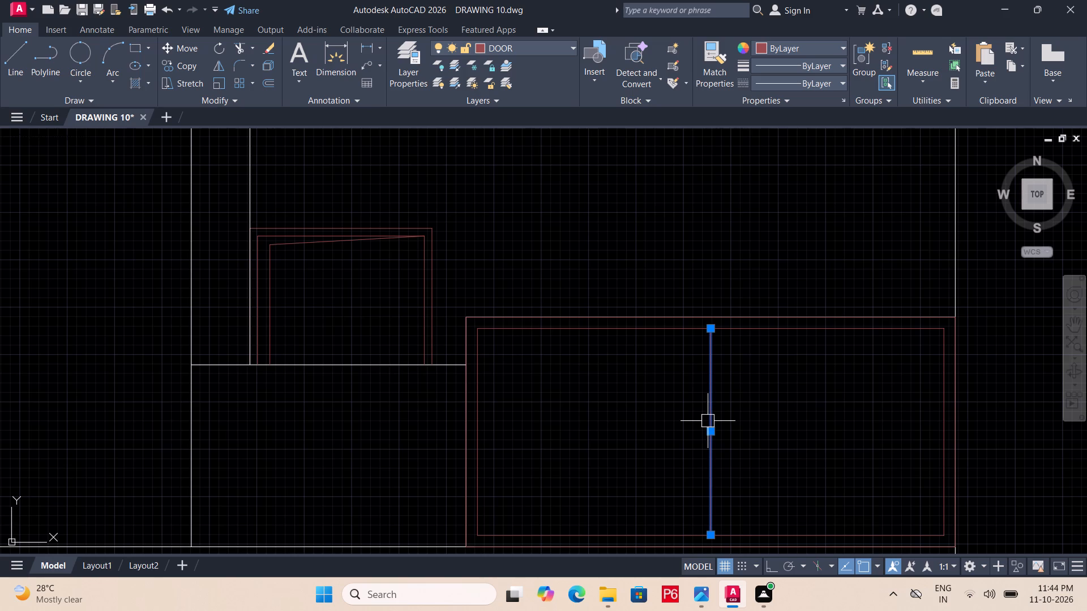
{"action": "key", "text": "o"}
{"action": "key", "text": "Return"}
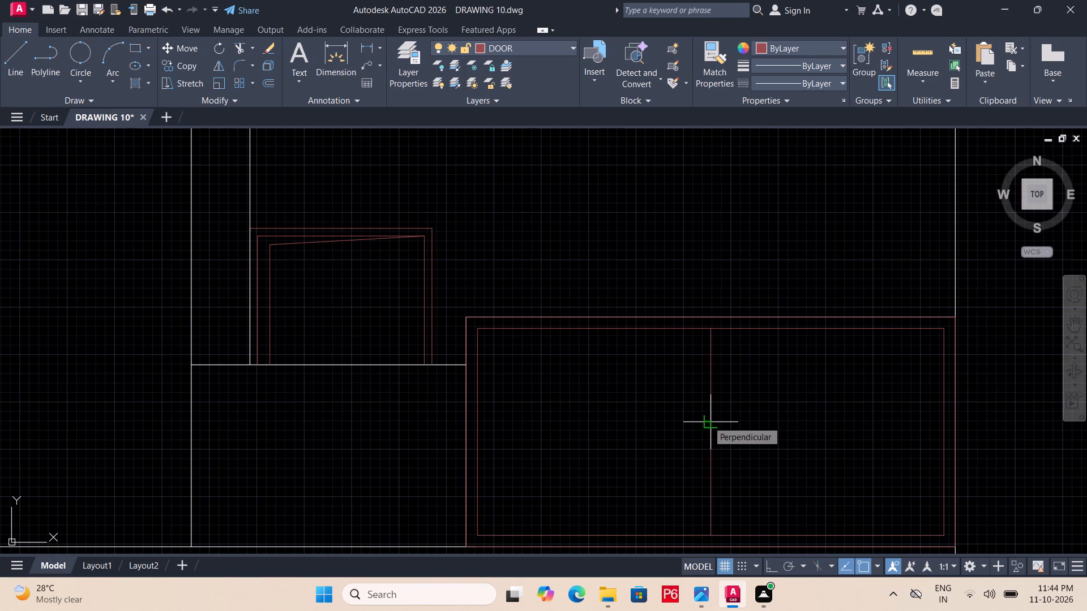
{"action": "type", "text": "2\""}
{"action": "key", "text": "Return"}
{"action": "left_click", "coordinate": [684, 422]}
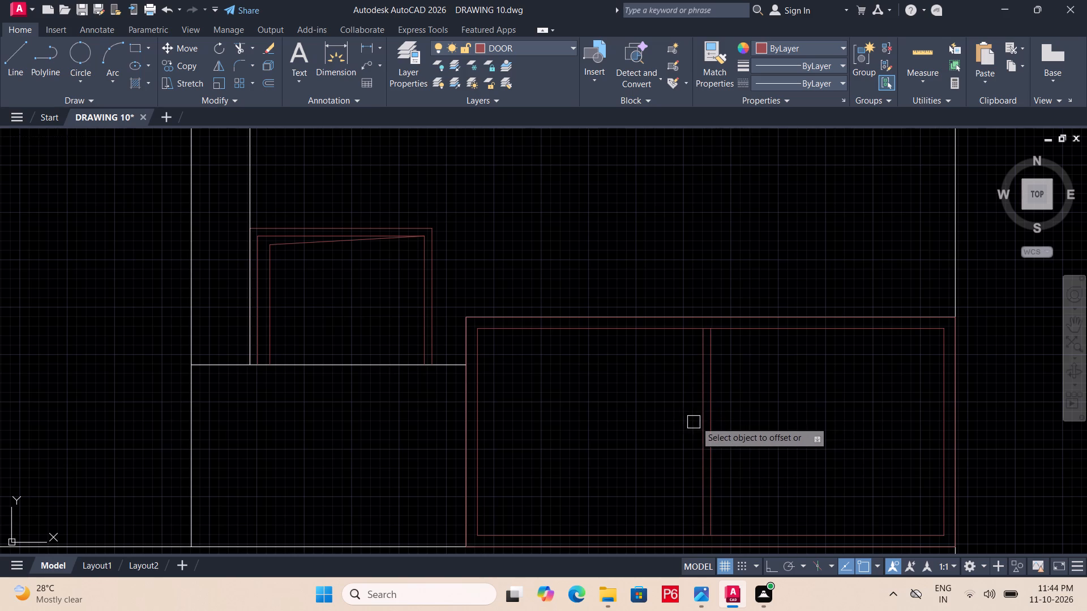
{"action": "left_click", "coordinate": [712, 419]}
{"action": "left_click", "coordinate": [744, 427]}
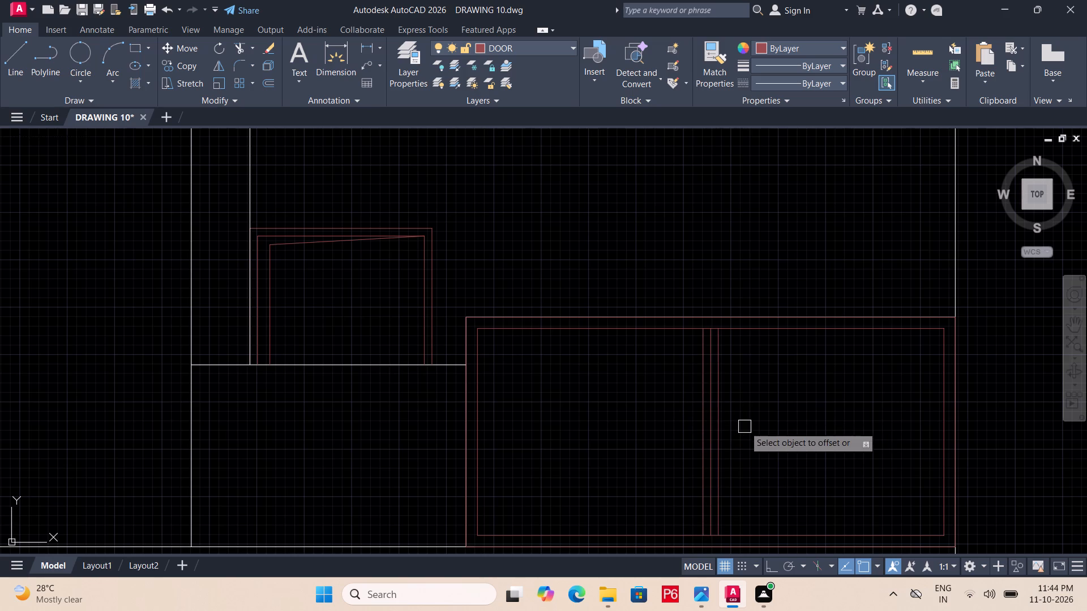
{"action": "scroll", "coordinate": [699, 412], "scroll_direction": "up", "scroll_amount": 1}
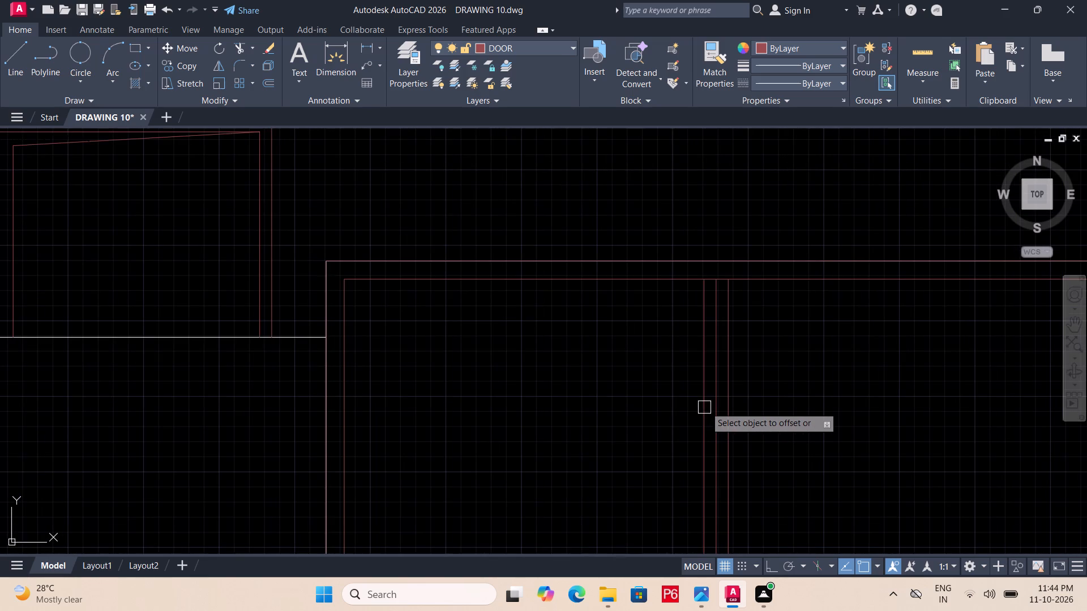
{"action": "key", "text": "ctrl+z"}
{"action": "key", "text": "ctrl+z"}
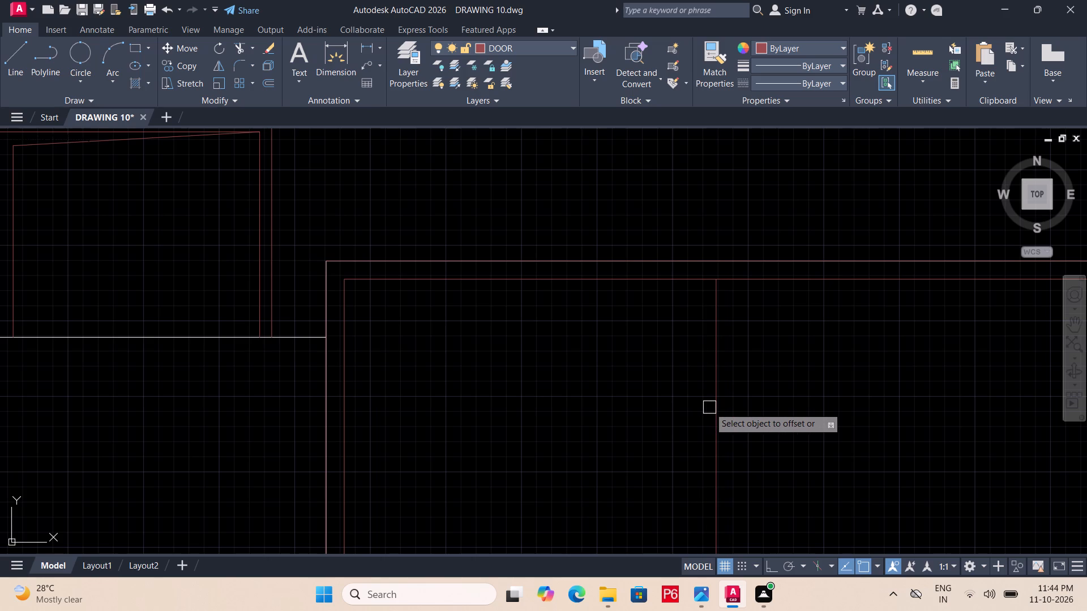
Offset the gate's vertical centre line 1" to the west and to the east, and save the drawing.
{"action": "key", "text": "space"}
{"action": "key", "text": "space"}
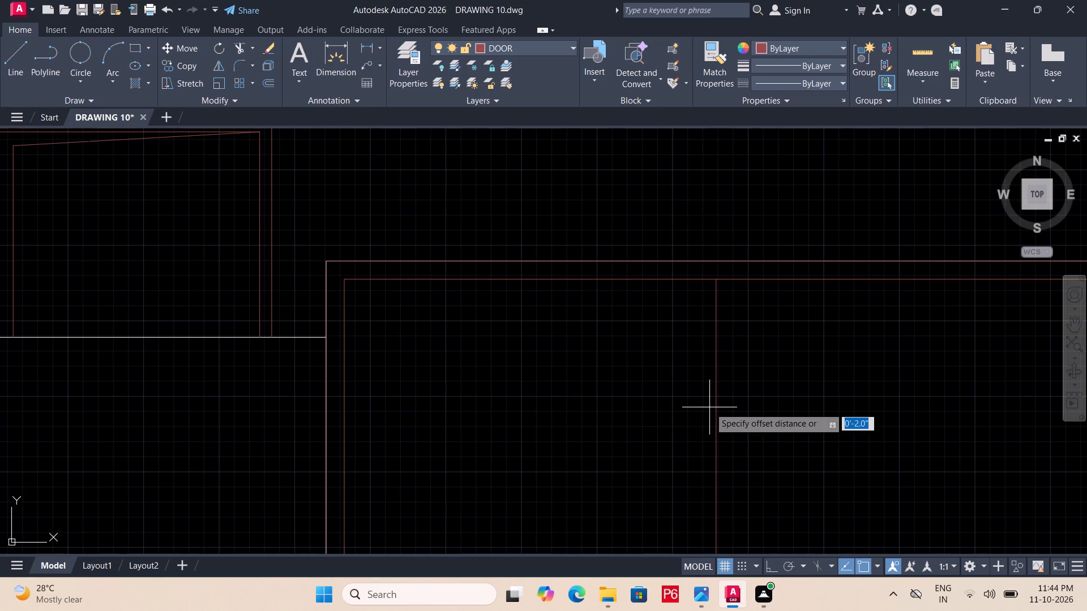
{"action": "type", "text": "1\""}
{"action": "key", "text": "Return"}
{"action": "left_click", "coordinate": [710, 407]}
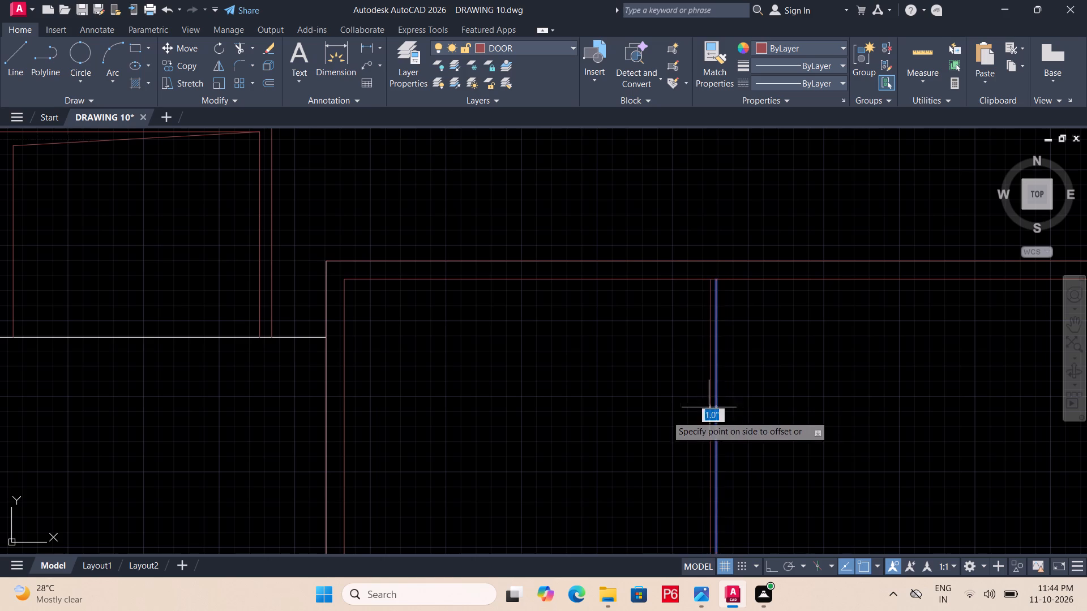
{"action": "left_click", "coordinate": [661, 416]}
{"action": "scroll", "coordinate": [718, 406], "scroll_direction": "up", "scroll_amount": 1}
{"action": "left_click", "coordinate": [718, 406]}
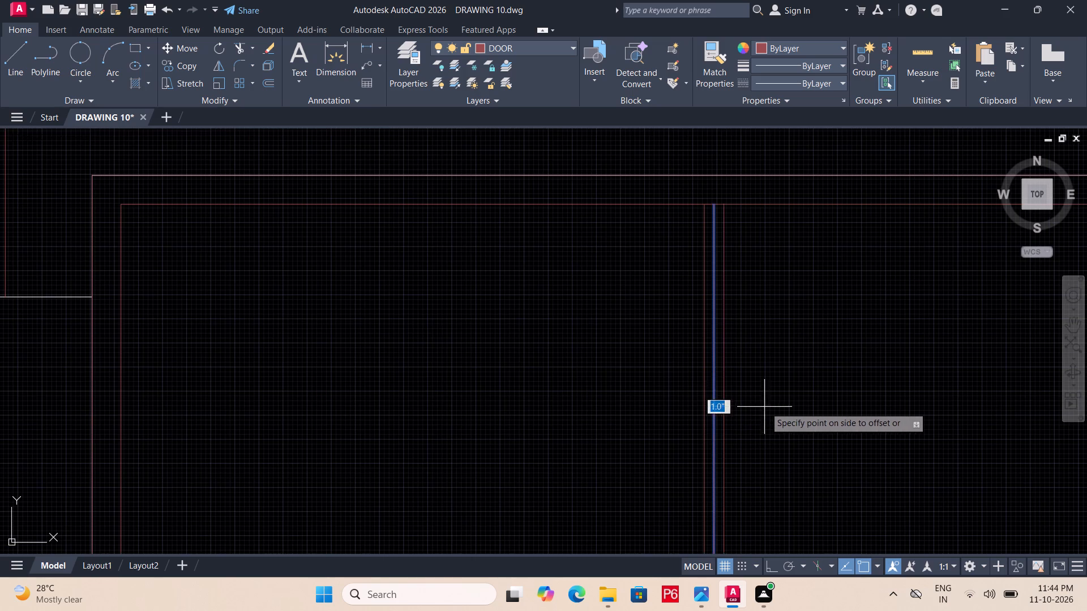
{"action": "left_click", "coordinate": [765, 407]}
{"action": "key", "text": "Escape"}
{"action": "scroll", "coordinate": [733, 399], "scroll_direction": "down", "scroll_amount": 1}
{"action": "middle_click_drag", "start_coordinate": [731, 391], "coordinate": [729, 382]}
{"action": "key", "text": "ctrl+s"}
{"action": "key", "text": "ctrl+s"}
{"action": "key", "text": "ctrl+s"}
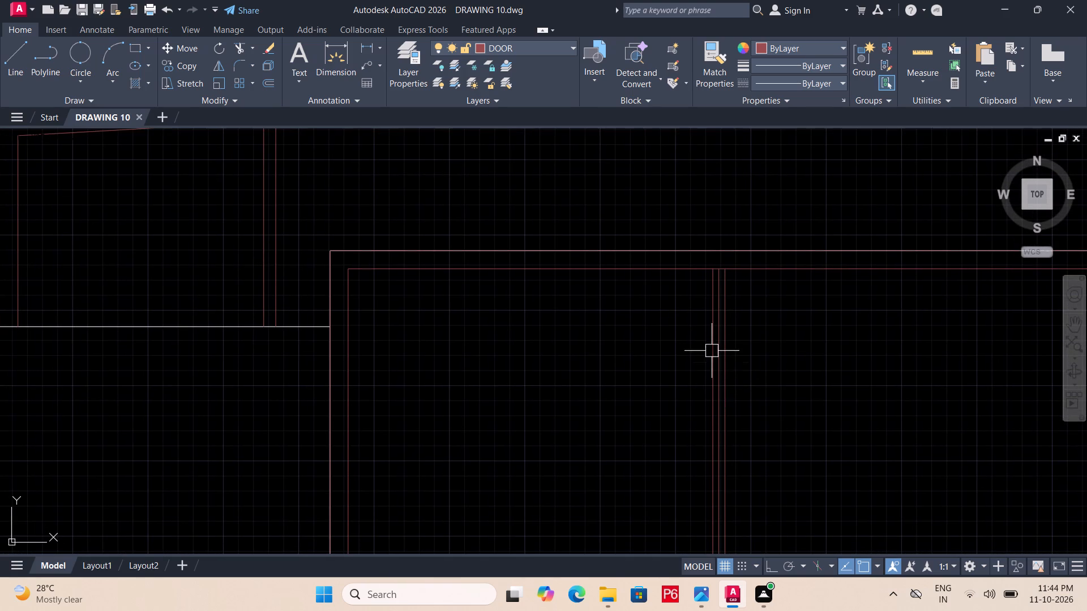
Delete the original centre line between the two offset lines of the gate.
{"action": "scroll", "coordinate": [703, 281], "scroll_direction": "up", "scroll_amount": 2}
{"action": "left_click", "coordinate": [746, 291]}
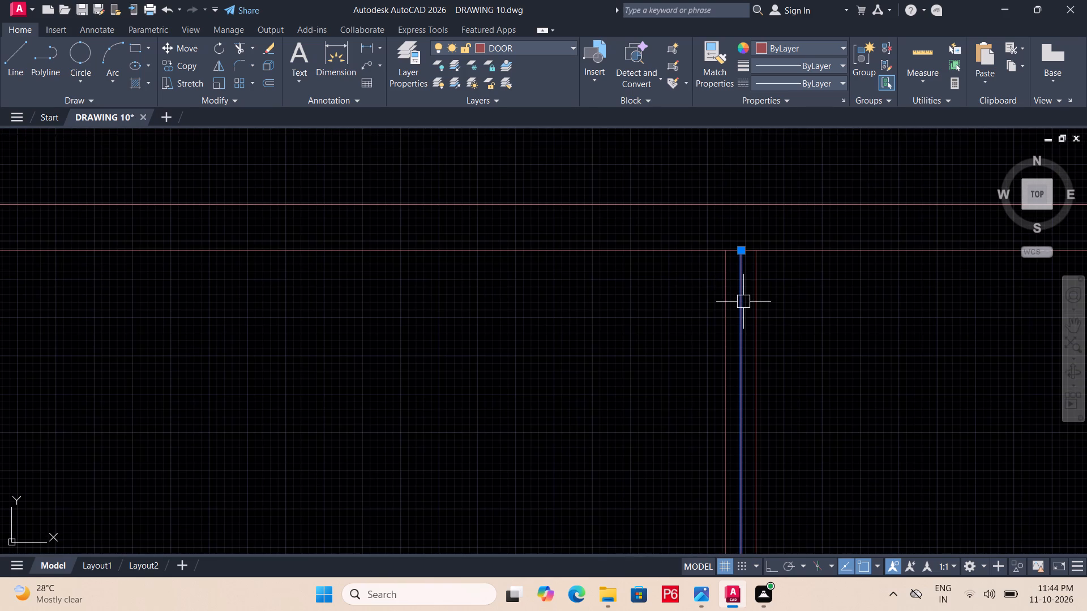
{"action": "key", "text": "Delete"}
{"action": "scroll", "coordinate": [725, 300], "scroll_direction": "down", "scroll_amount": 2}
{"action": "middle_click_drag", "start_coordinate": [718, 285], "coordinate": [696, 150]}
{"action": "middle_click_drag", "start_coordinate": [687, 192], "coordinate": [681, 235]}
{"action": "scroll", "coordinate": [683, 225], "scroll_direction": "down", "scroll_amount": 1}
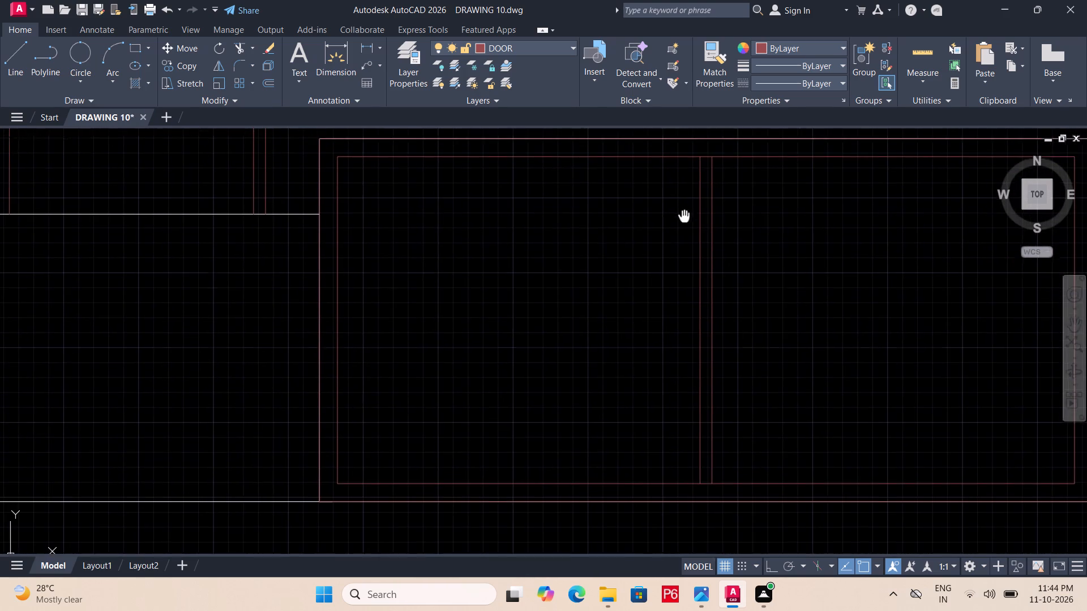
{"action": "middle_click_drag", "start_coordinate": [681, 235], "coordinate": [676, 273]}
Trim the inner frame's upper and lower edges between the two middle lines to form separate gate leaves, and save the drawing.
{"action": "scroll", "coordinate": [693, 227], "scroll_direction": "up", "scroll_amount": 3}
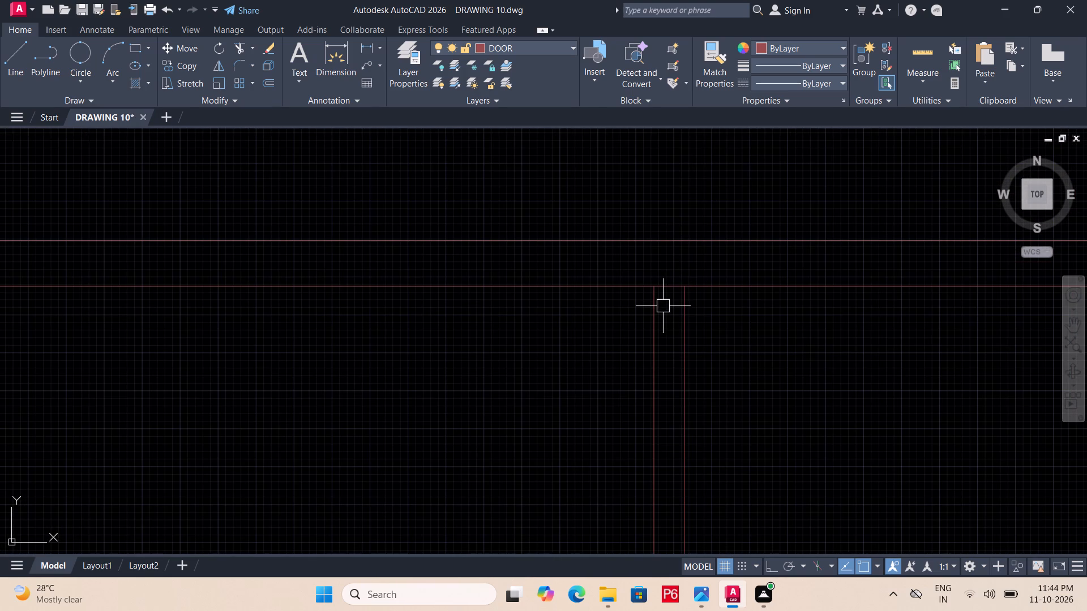
{"action": "type", "text": "TR"}
{"action": "key", "text": "space"}
{"action": "key", "text": "space"}
{"action": "left_click", "coordinate": [666, 279]}
{"action": "left_click", "coordinate": [666, 309]}
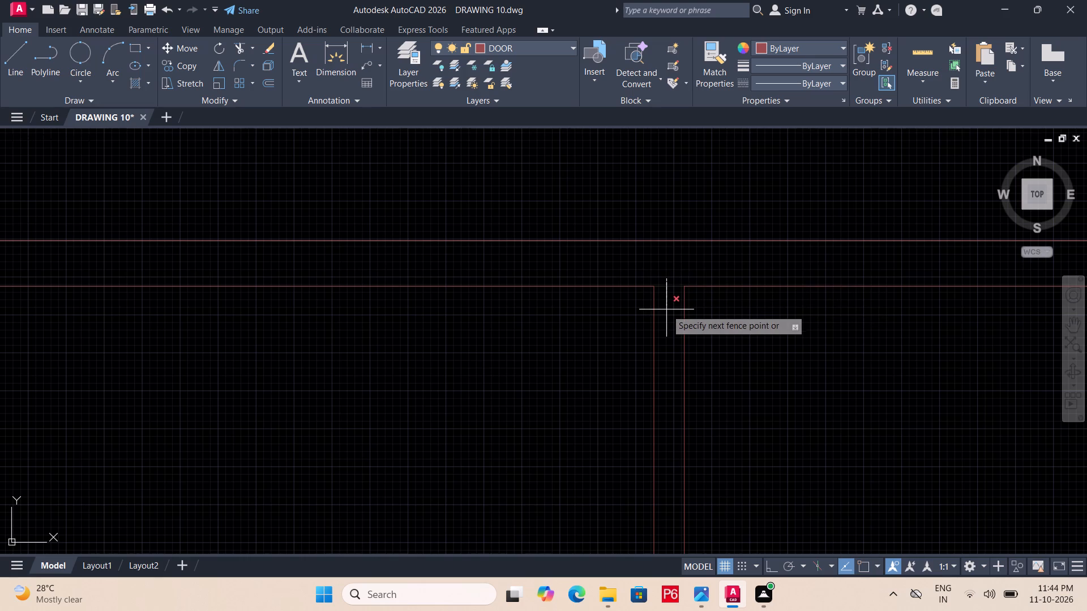
{"action": "middle_click_drag", "start_coordinate": [702, 337], "coordinate": [677, 158]}
{"action": "scroll", "coordinate": [687, 286], "scroll_direction": "down", "scroll_amount": 1}
{"action": "scroll", "coordinate": [672, 216], "scroll_direction": "down", "scroll_amount": 1}
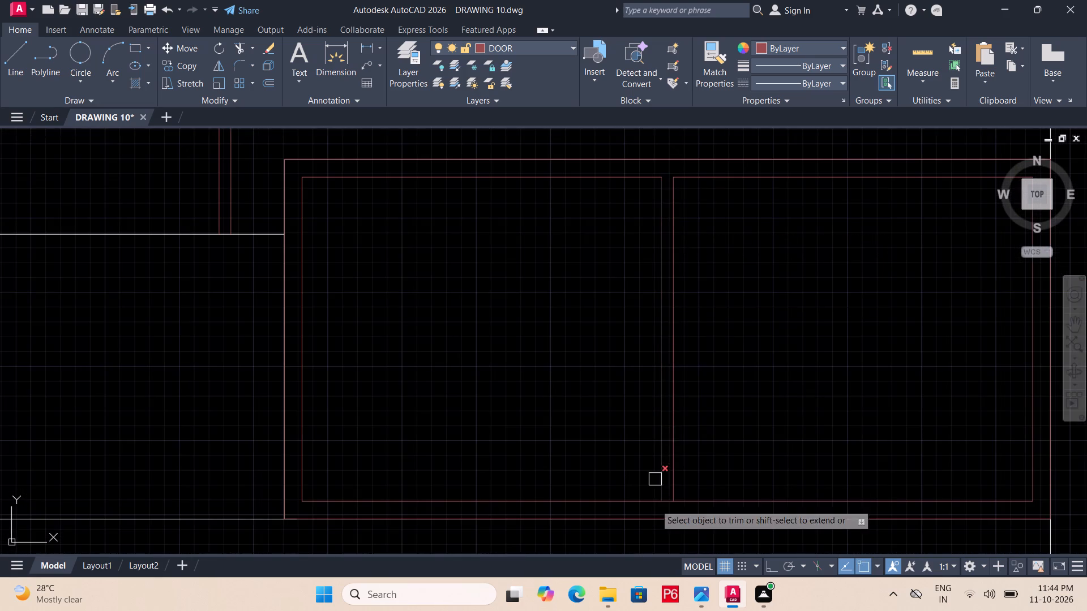
{"action": "scroll", "coordinate": [665, 518], "scroll_direction": "up", "scroll_amount": 2}
{"action": "left_click", "coordinate": [666, 477]}
{"action": "scroll", "coordinate": [675, 471], "scroll_direction": "down", "scroll_amount": 1}
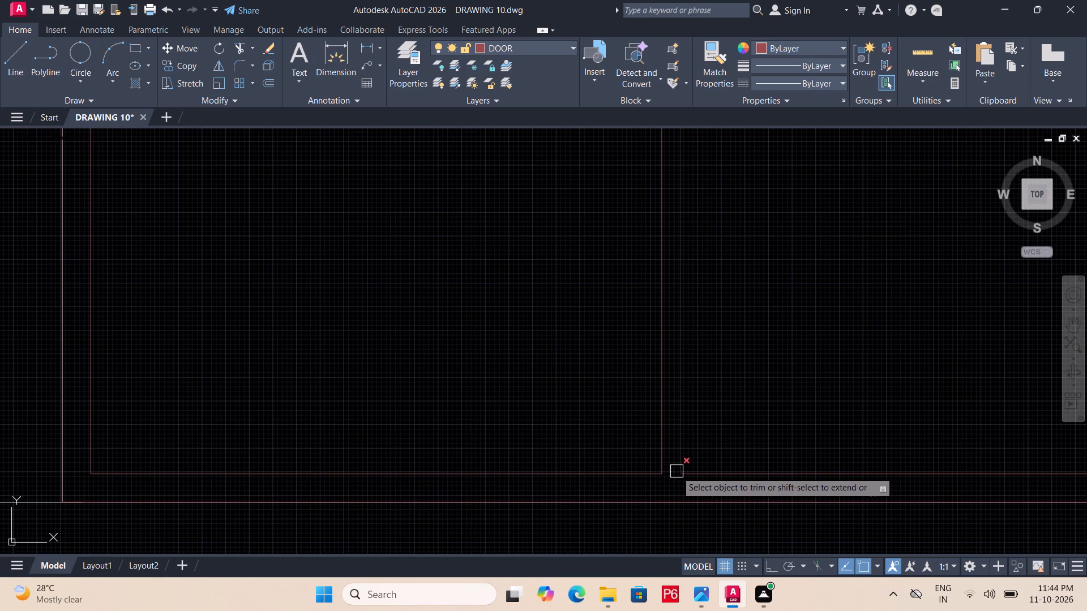
{"action": "key", "text": "ctrl+s"}
{"action": "key", "text": "ctrl+s"}
{"action": "key", "text": "ctrl+s"}
{"action": "key", "text": "ctrl+s"}
{"action": "middle_click_drag", "start_coordinate": [669, 399], "coordinate": [666, 485], "text": "ctrl"}
{"action": "key", "text": "ctrl+s"}
Turn off the drawing grid display.
{"action": "scroll", "coordinate": [661, 432], "scroll_direction": "down", "scroll_amount": 2}
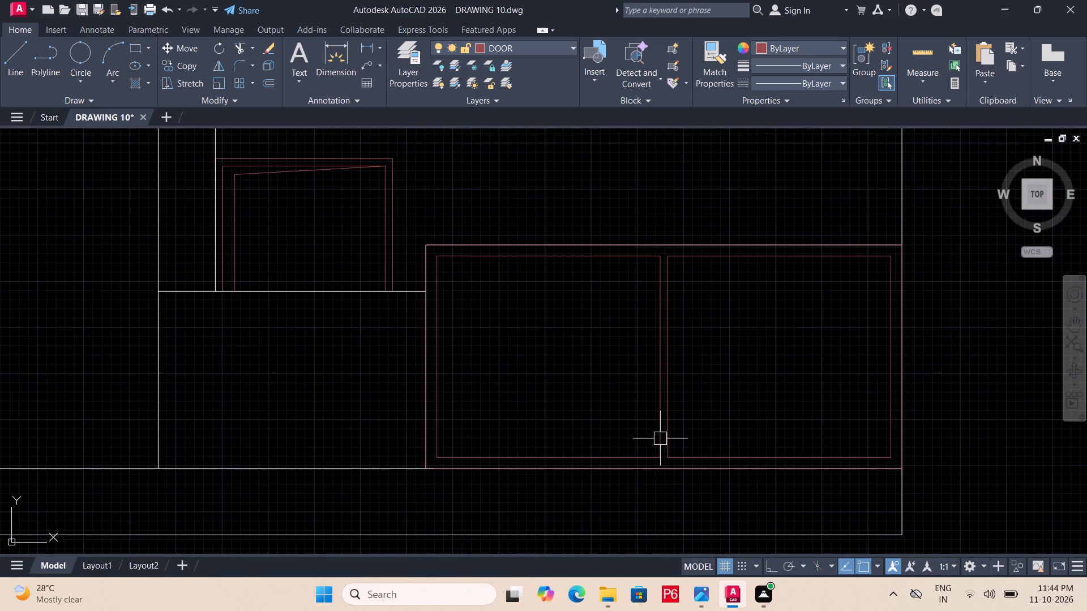
{"action": "scroll", "coordinate": [660, 438], "scroll_direction": "down", "scroll_amount": 1}
{"action": "middle_click_drag", "start_coordinate": [660, 437], "coordinate": [670, 481]}
{"action": "scroll", "coordinate": [670, 481], "scroll_direction": "down", "scroll_amount": 3}
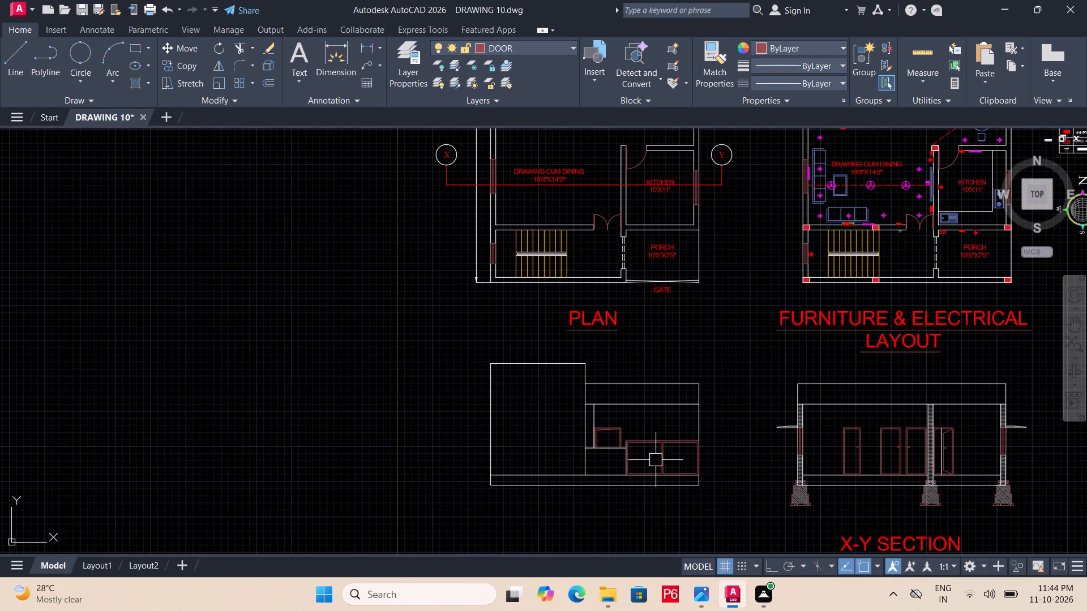
{"action": "scroll", "coordinate": [653, 423], "scroll_direction": "down", "scroll_amount": 1}
{"action": "middle_click_drag", "start_coordinate": [653, 423], "coordinate": [597, 438]}
{"action": "scroll", "coordinate": [597, 446], "scroll_direction": "up", "scroll_amount": 2}
{"action": "middle_click_drag", "start_coordinate": [596, 427], "coordinate": [660, 394]}
{"action": "scroll", "coordinate": [660, 394], "scroll_direction": "up", "scroll_amount": 1}
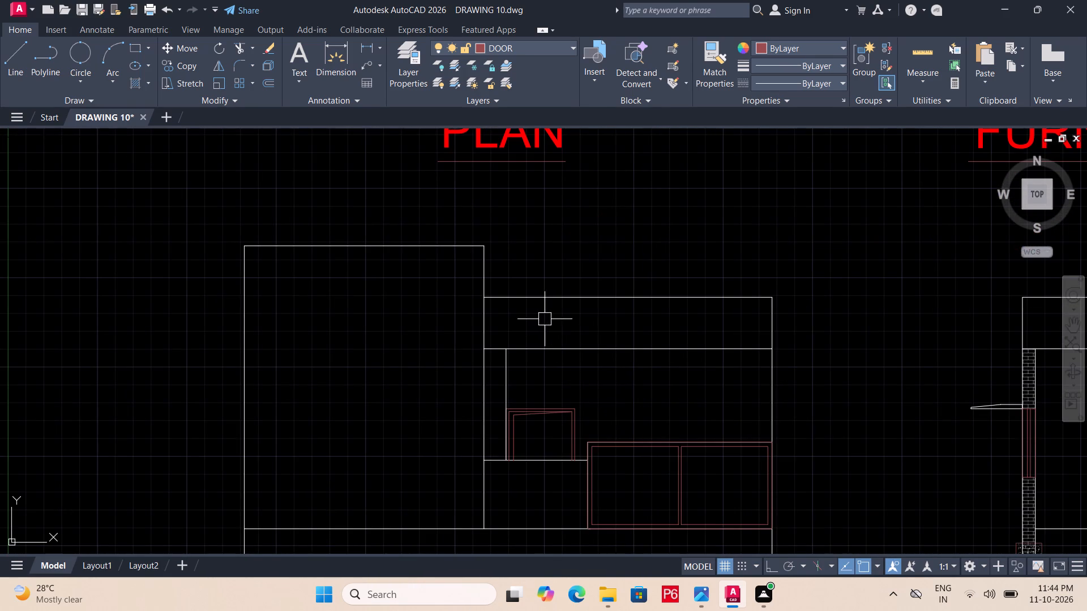
{"action": "scroll", "coordinate": [565, 313], "scroll_direction": "up", "scroll_amount": 1}
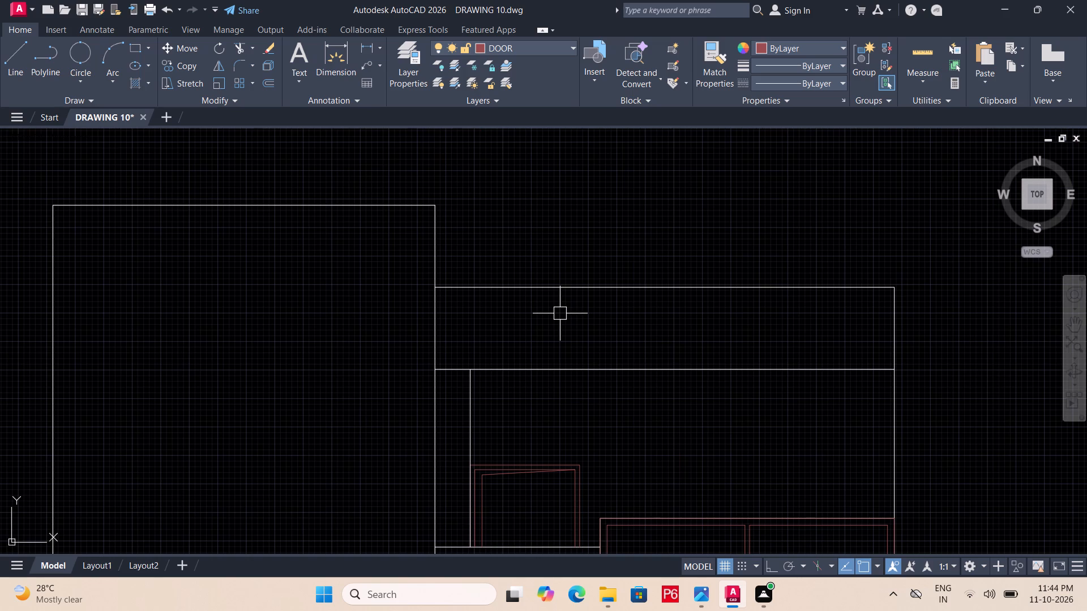
{"action": "key", "text": "F7"}
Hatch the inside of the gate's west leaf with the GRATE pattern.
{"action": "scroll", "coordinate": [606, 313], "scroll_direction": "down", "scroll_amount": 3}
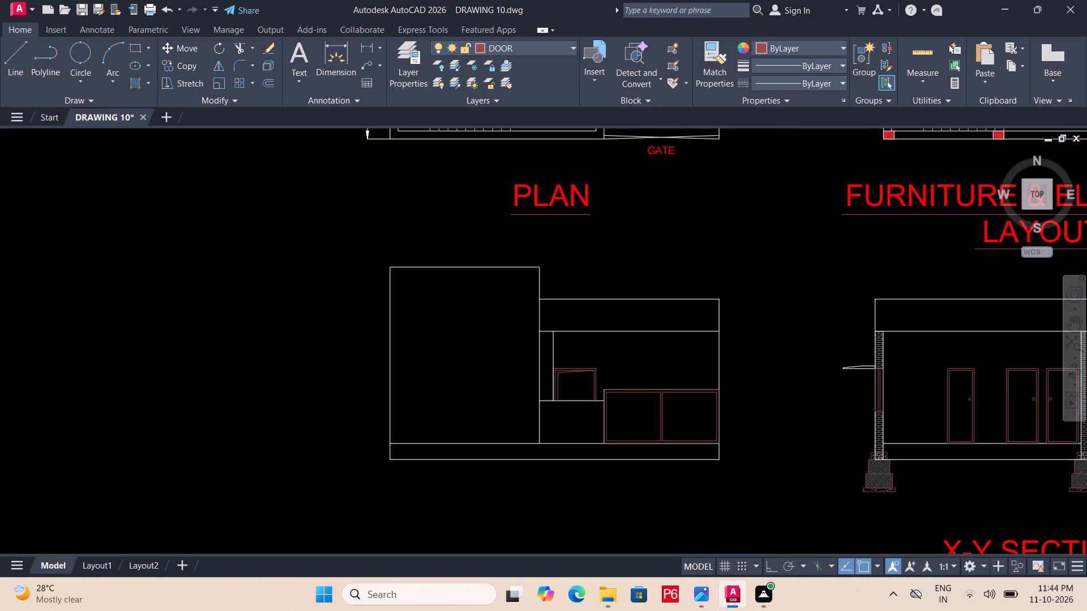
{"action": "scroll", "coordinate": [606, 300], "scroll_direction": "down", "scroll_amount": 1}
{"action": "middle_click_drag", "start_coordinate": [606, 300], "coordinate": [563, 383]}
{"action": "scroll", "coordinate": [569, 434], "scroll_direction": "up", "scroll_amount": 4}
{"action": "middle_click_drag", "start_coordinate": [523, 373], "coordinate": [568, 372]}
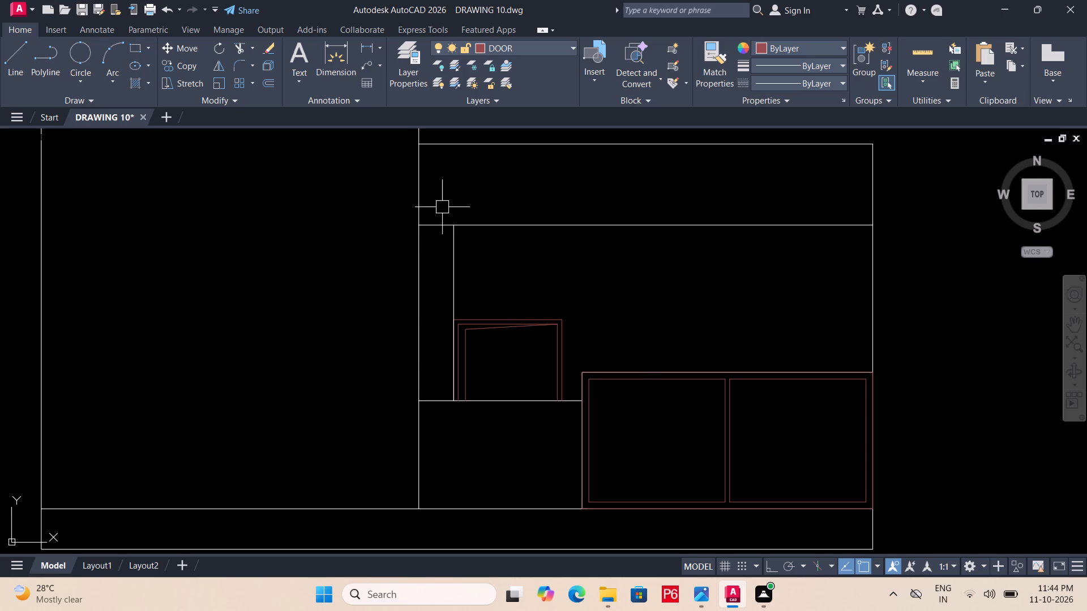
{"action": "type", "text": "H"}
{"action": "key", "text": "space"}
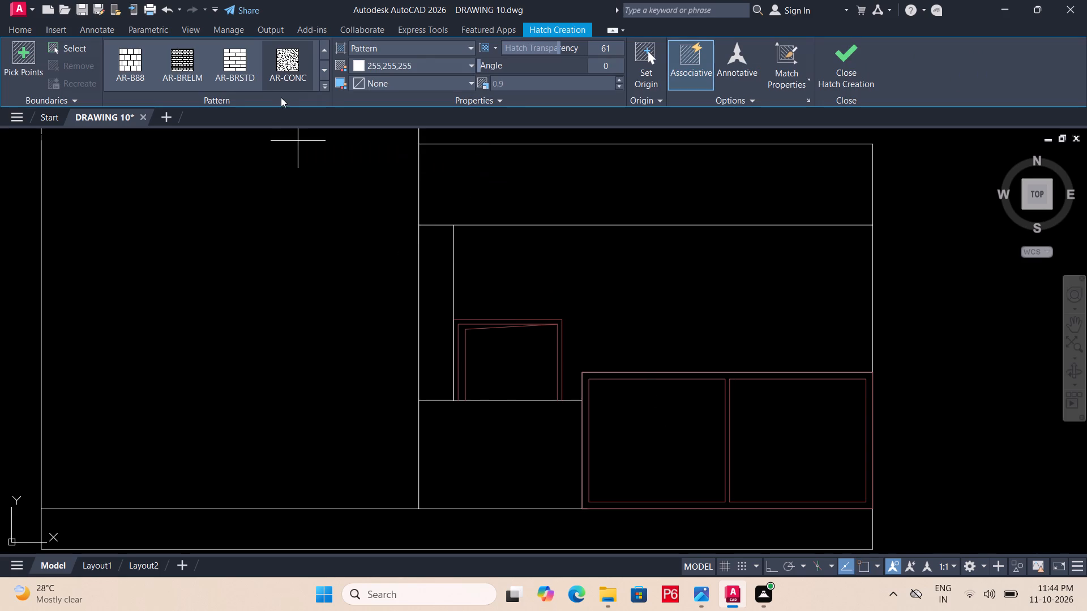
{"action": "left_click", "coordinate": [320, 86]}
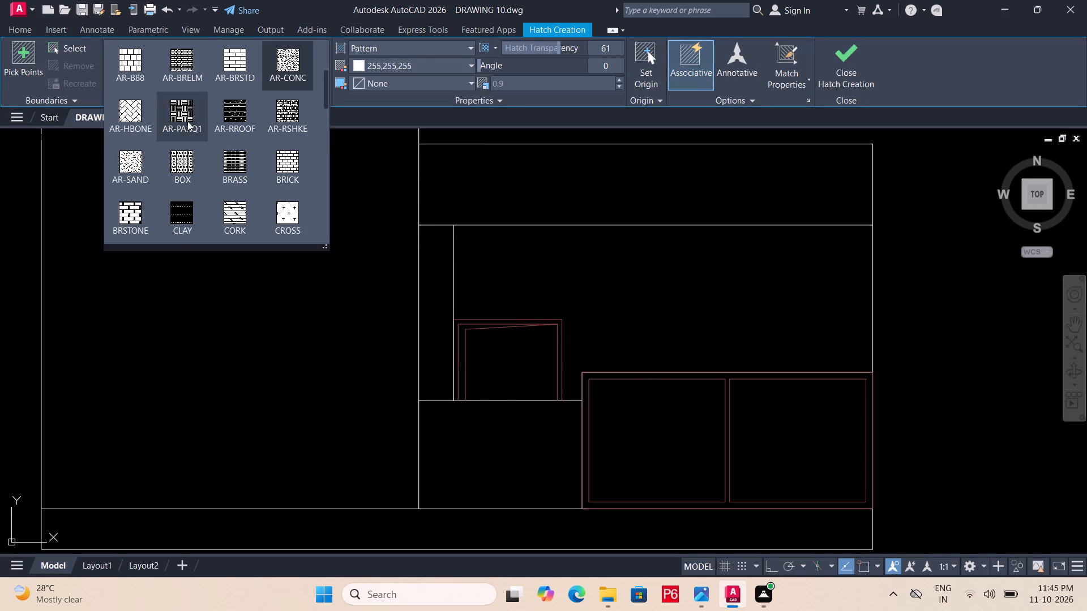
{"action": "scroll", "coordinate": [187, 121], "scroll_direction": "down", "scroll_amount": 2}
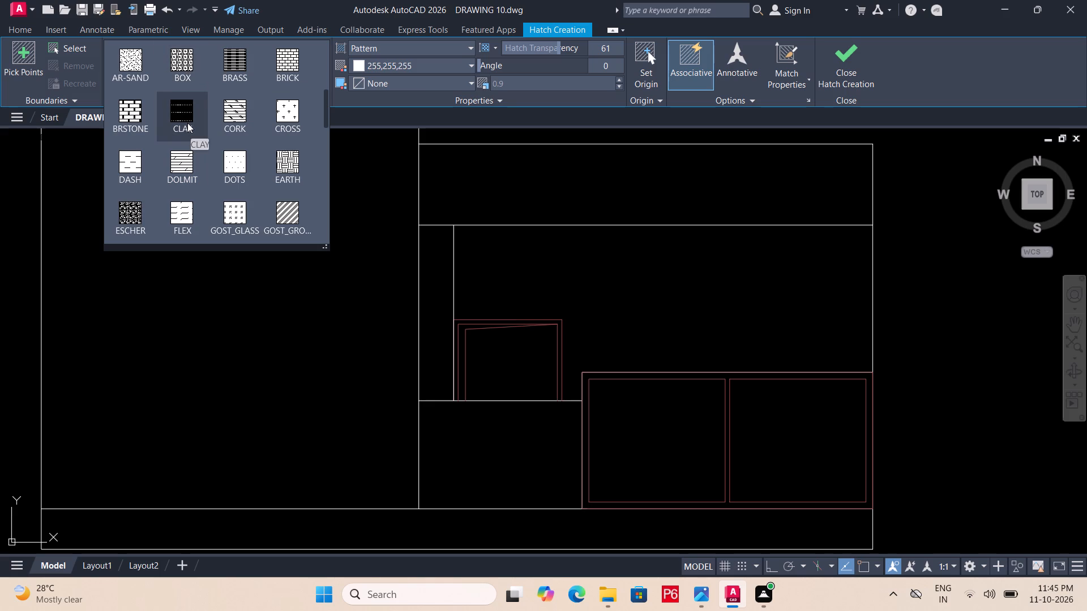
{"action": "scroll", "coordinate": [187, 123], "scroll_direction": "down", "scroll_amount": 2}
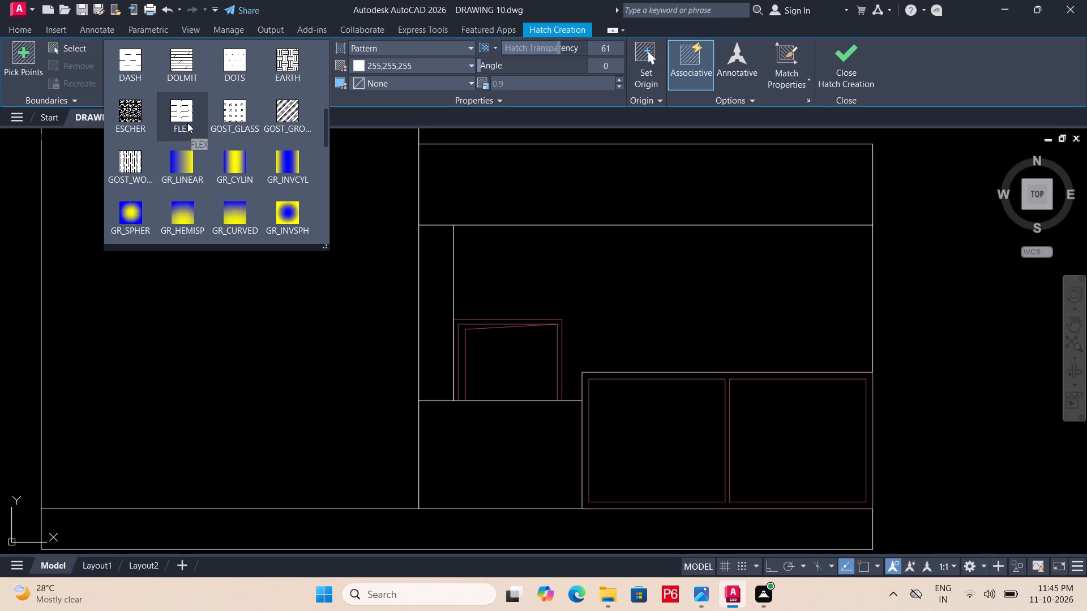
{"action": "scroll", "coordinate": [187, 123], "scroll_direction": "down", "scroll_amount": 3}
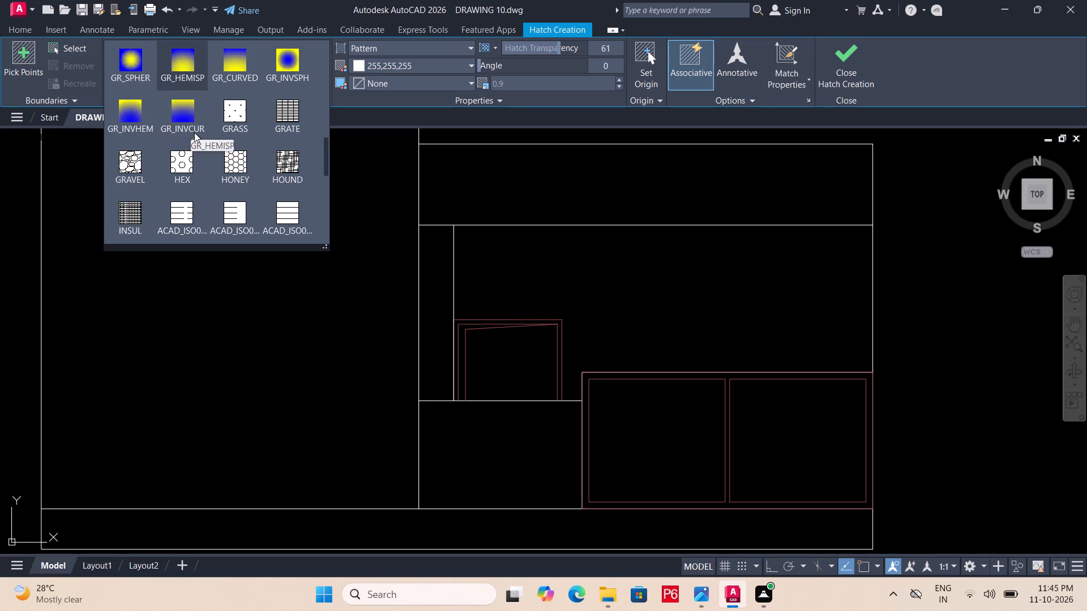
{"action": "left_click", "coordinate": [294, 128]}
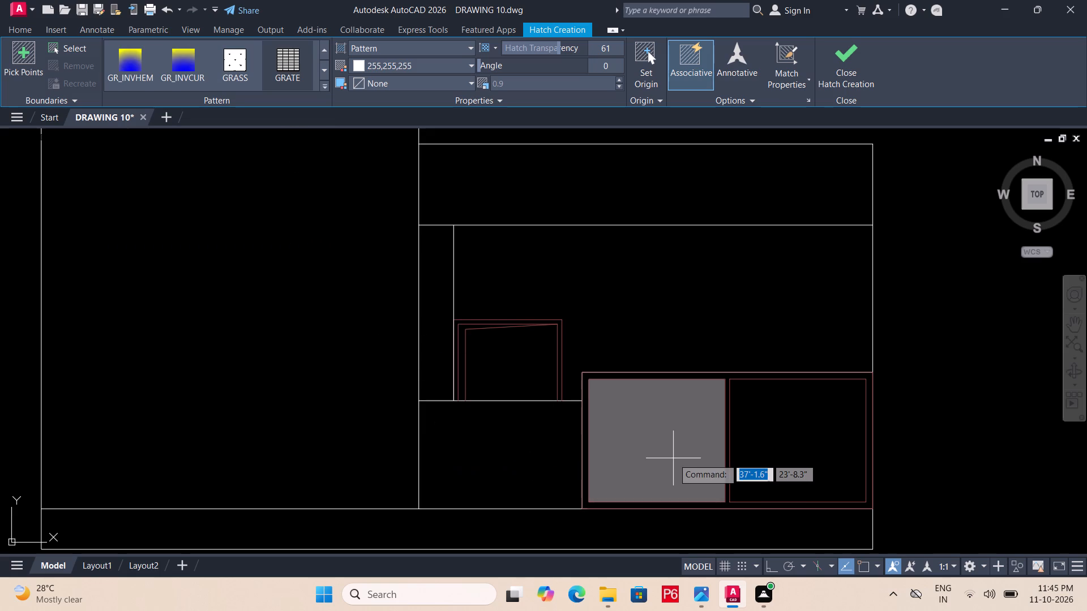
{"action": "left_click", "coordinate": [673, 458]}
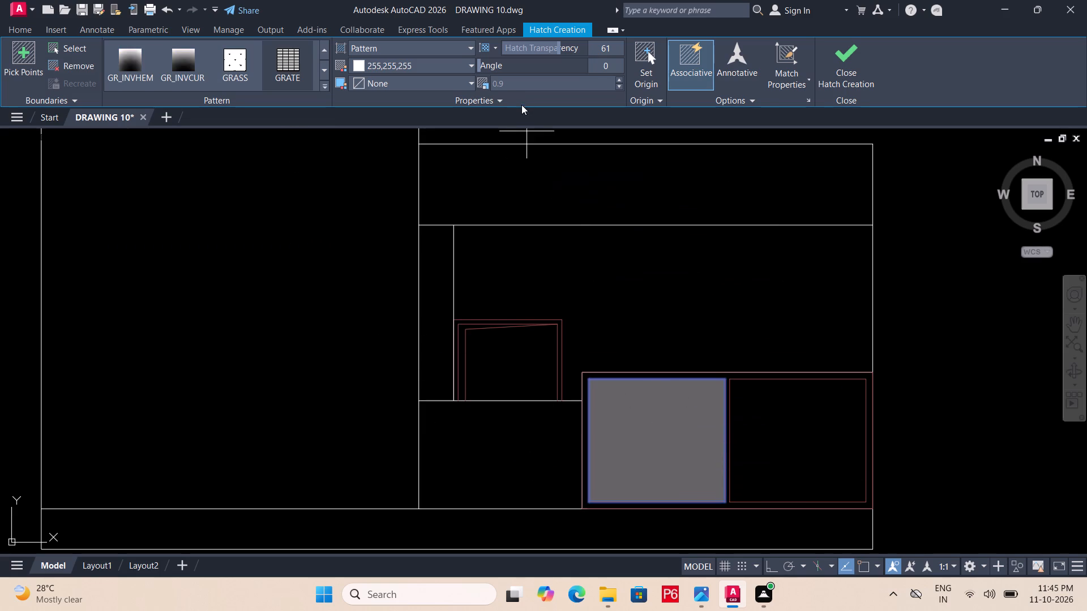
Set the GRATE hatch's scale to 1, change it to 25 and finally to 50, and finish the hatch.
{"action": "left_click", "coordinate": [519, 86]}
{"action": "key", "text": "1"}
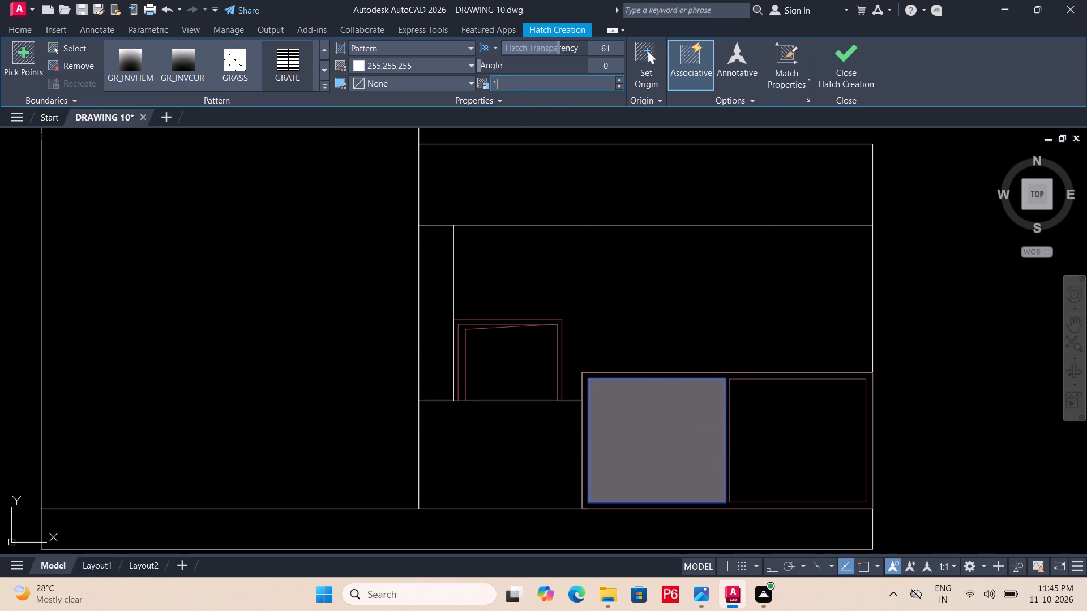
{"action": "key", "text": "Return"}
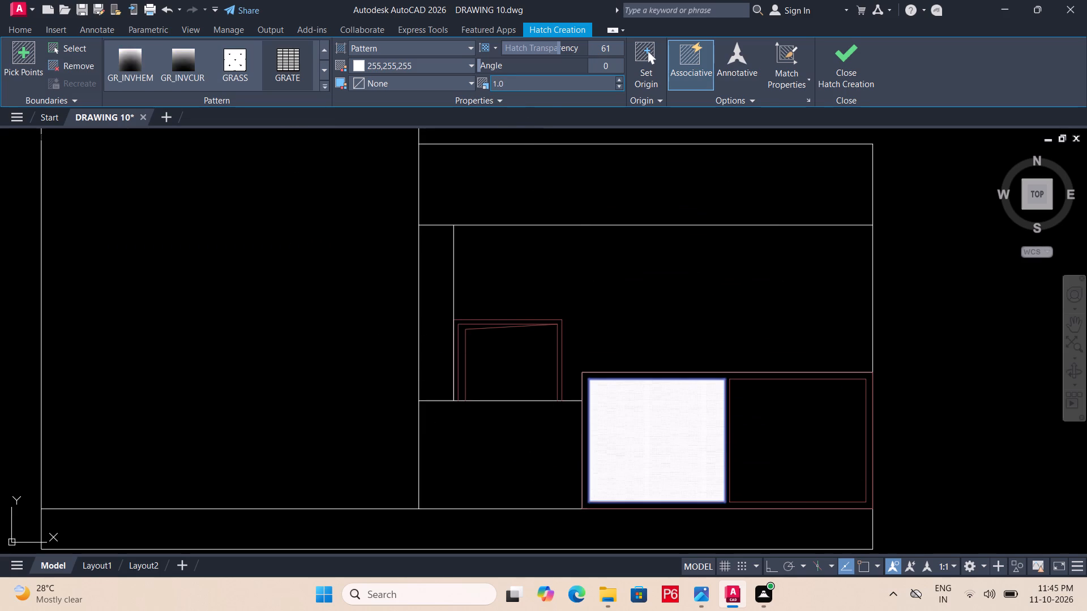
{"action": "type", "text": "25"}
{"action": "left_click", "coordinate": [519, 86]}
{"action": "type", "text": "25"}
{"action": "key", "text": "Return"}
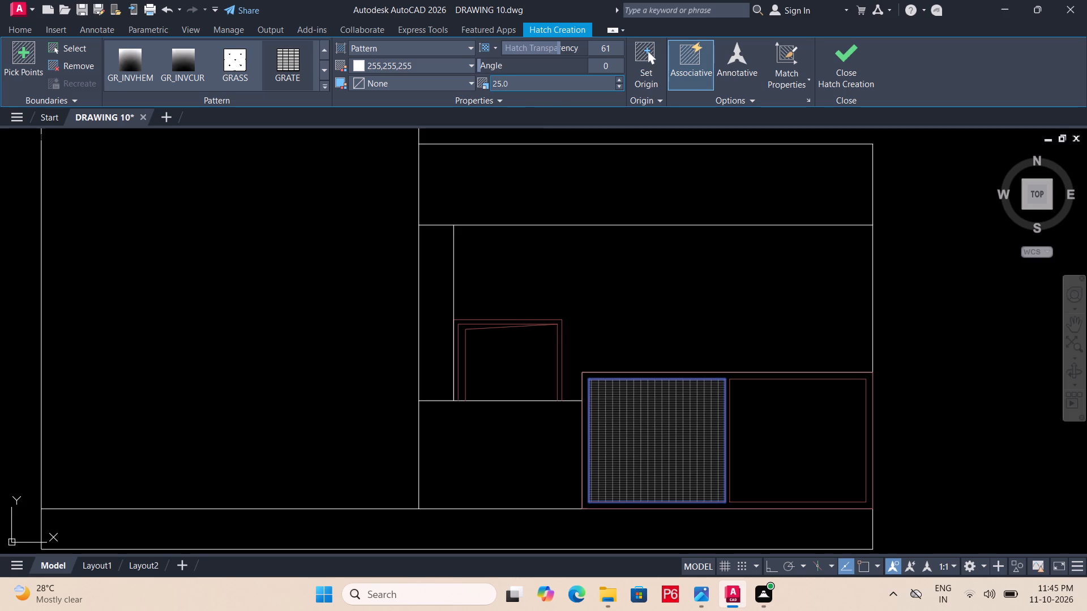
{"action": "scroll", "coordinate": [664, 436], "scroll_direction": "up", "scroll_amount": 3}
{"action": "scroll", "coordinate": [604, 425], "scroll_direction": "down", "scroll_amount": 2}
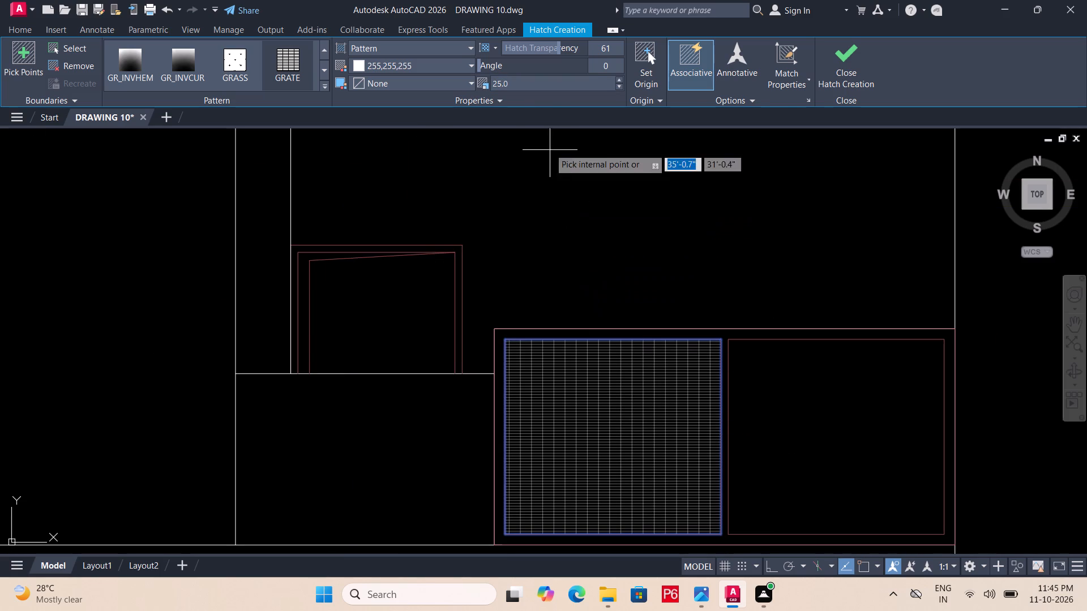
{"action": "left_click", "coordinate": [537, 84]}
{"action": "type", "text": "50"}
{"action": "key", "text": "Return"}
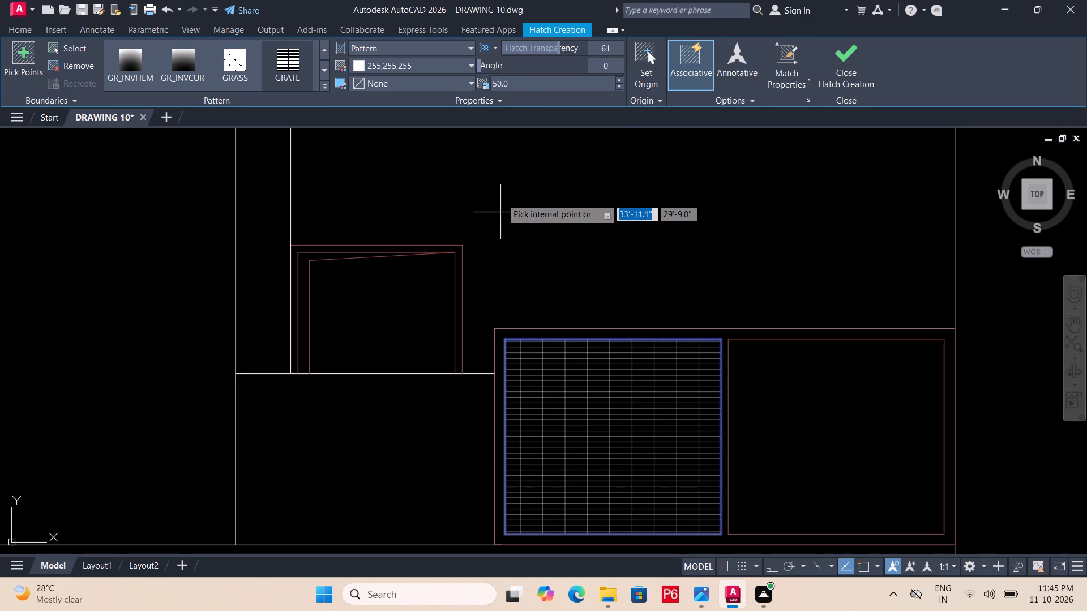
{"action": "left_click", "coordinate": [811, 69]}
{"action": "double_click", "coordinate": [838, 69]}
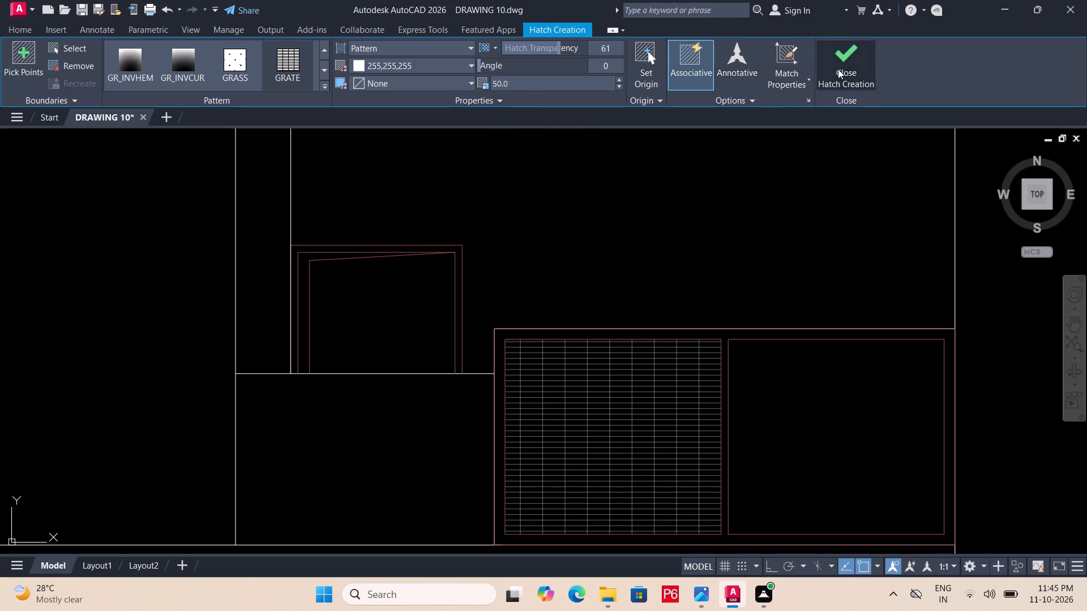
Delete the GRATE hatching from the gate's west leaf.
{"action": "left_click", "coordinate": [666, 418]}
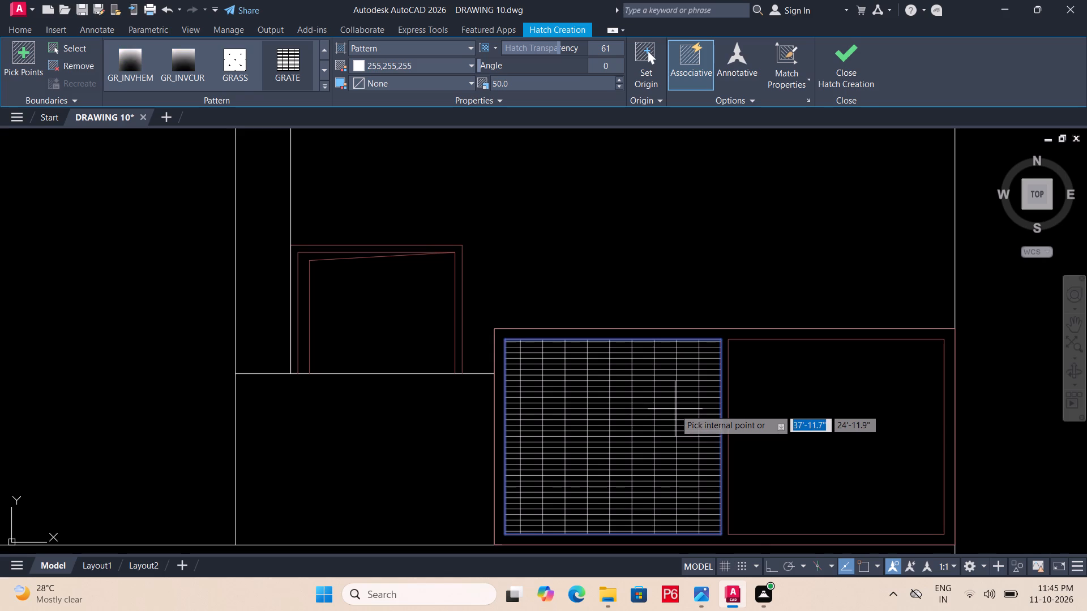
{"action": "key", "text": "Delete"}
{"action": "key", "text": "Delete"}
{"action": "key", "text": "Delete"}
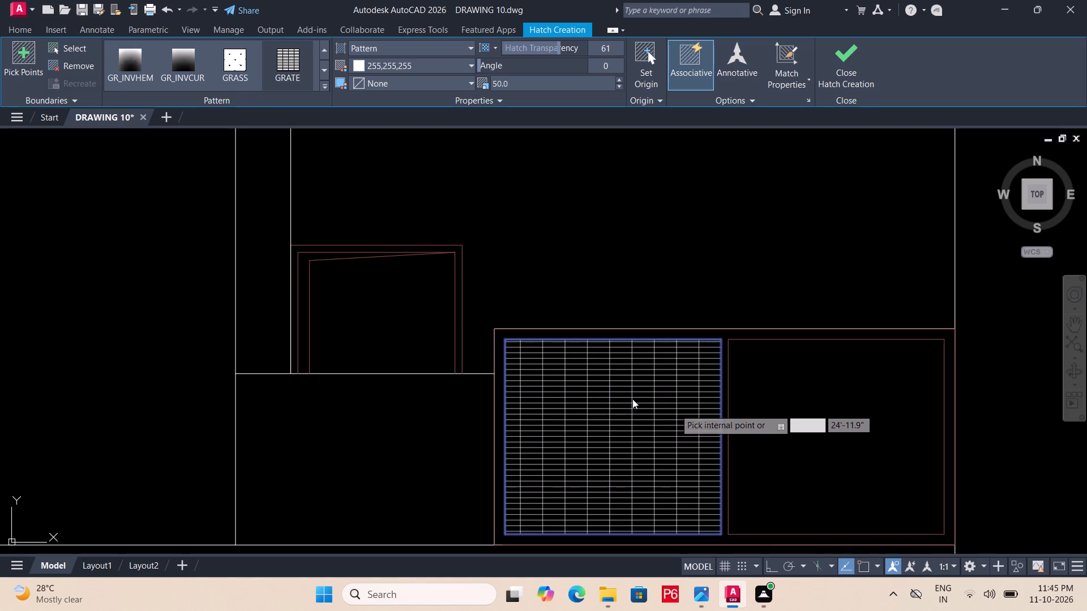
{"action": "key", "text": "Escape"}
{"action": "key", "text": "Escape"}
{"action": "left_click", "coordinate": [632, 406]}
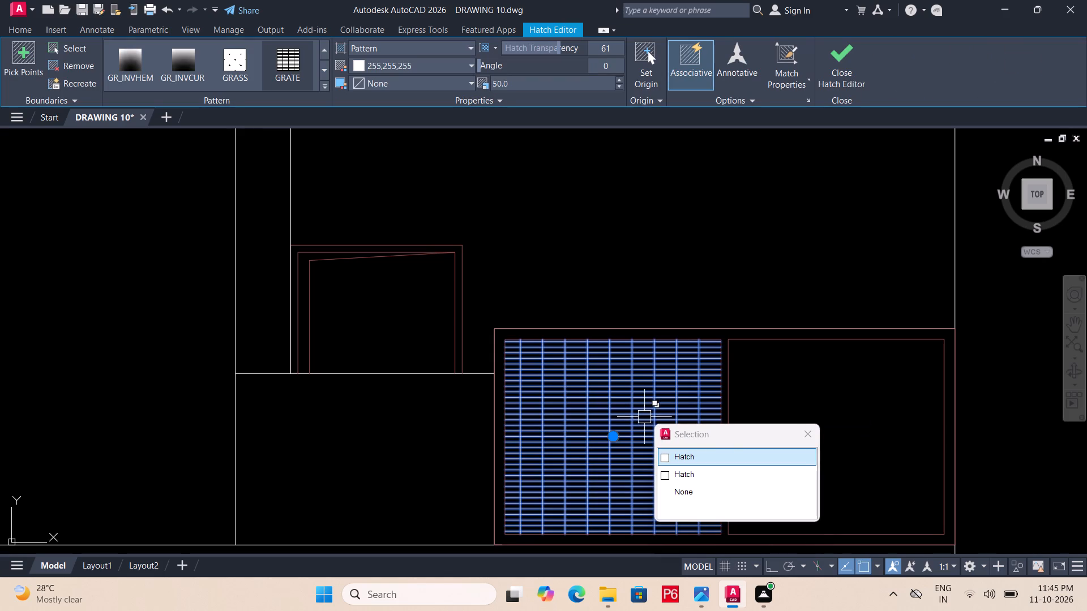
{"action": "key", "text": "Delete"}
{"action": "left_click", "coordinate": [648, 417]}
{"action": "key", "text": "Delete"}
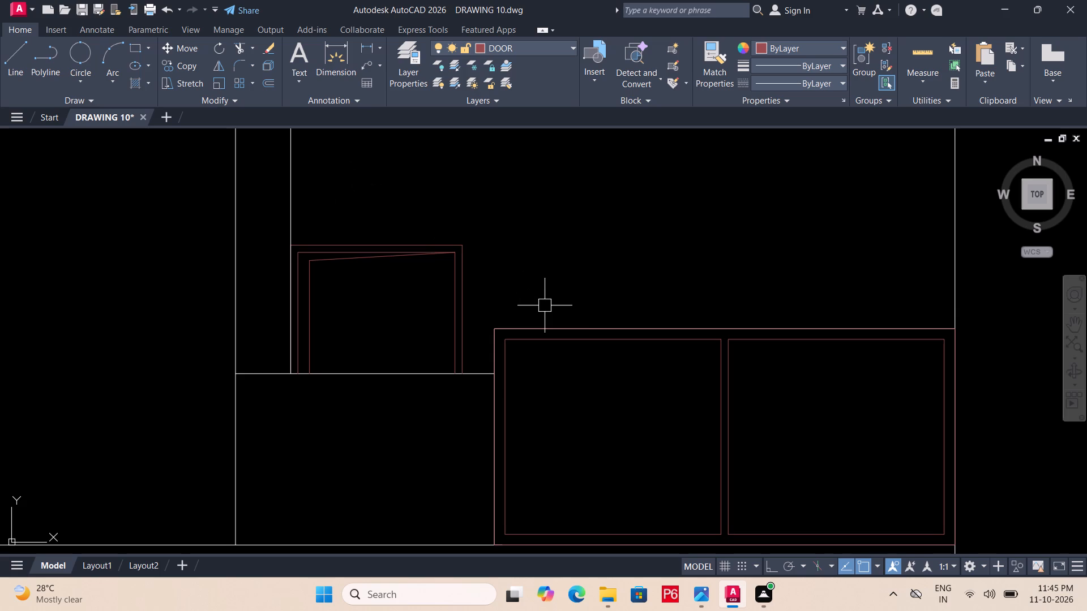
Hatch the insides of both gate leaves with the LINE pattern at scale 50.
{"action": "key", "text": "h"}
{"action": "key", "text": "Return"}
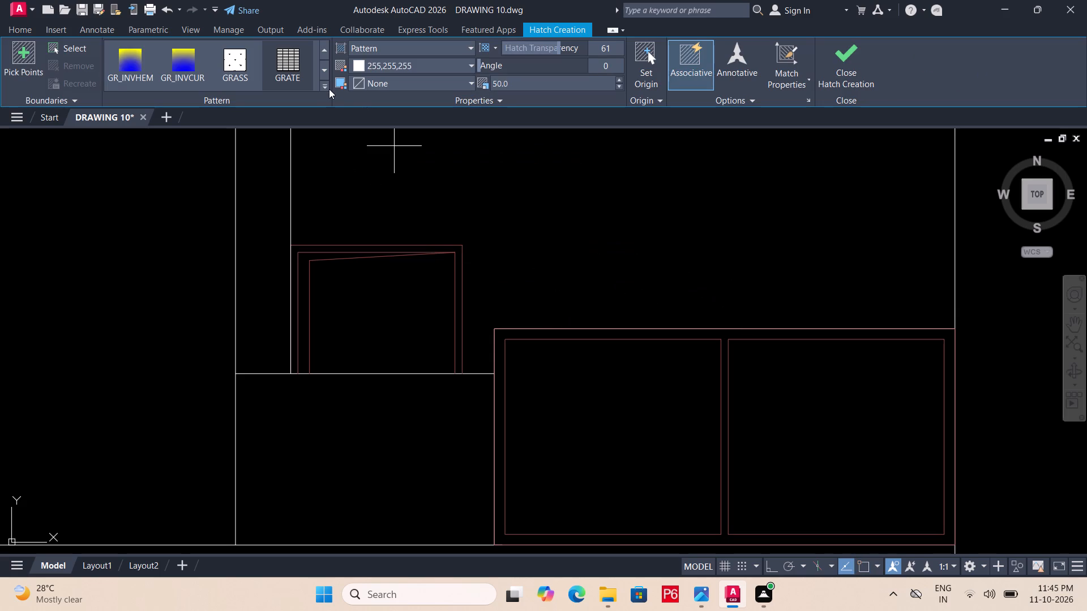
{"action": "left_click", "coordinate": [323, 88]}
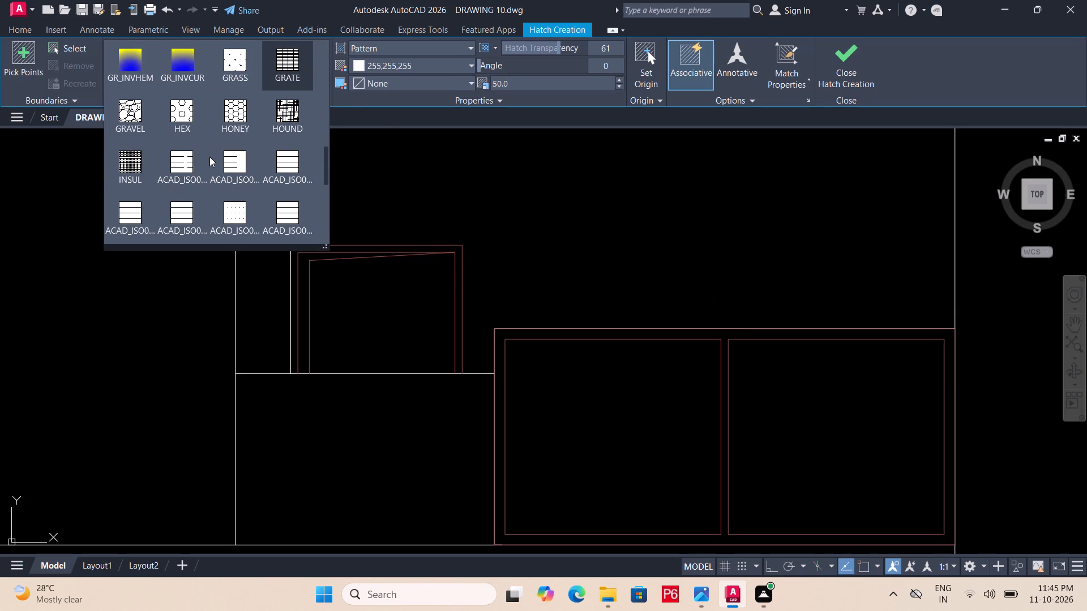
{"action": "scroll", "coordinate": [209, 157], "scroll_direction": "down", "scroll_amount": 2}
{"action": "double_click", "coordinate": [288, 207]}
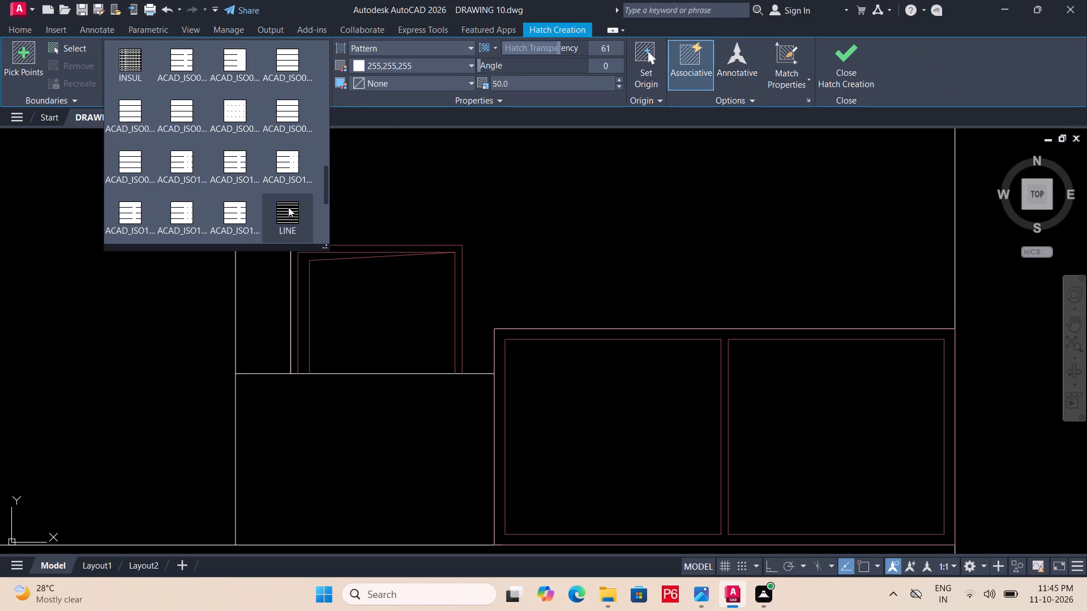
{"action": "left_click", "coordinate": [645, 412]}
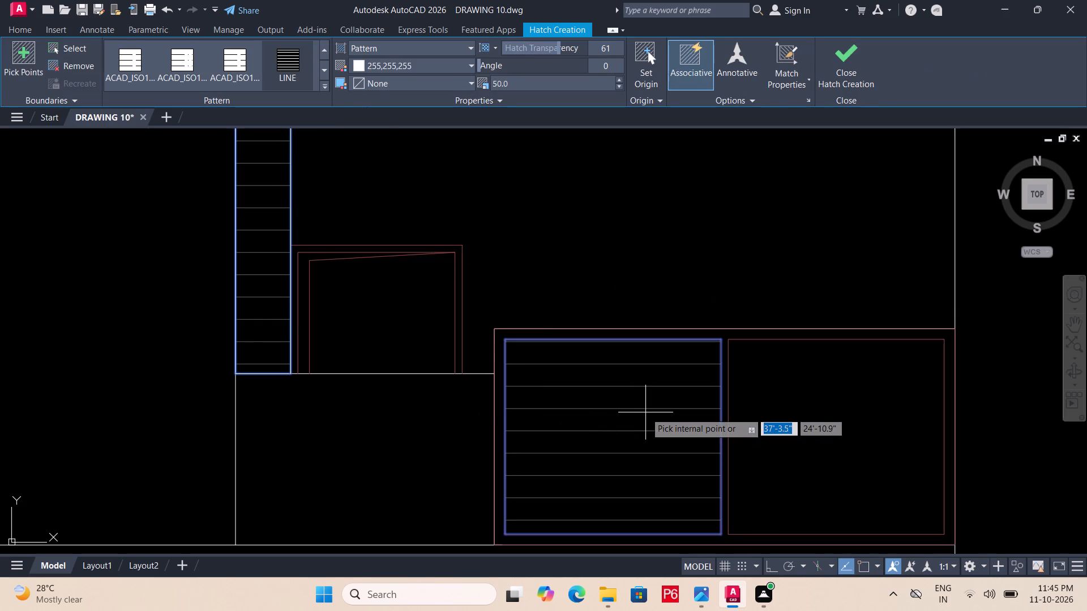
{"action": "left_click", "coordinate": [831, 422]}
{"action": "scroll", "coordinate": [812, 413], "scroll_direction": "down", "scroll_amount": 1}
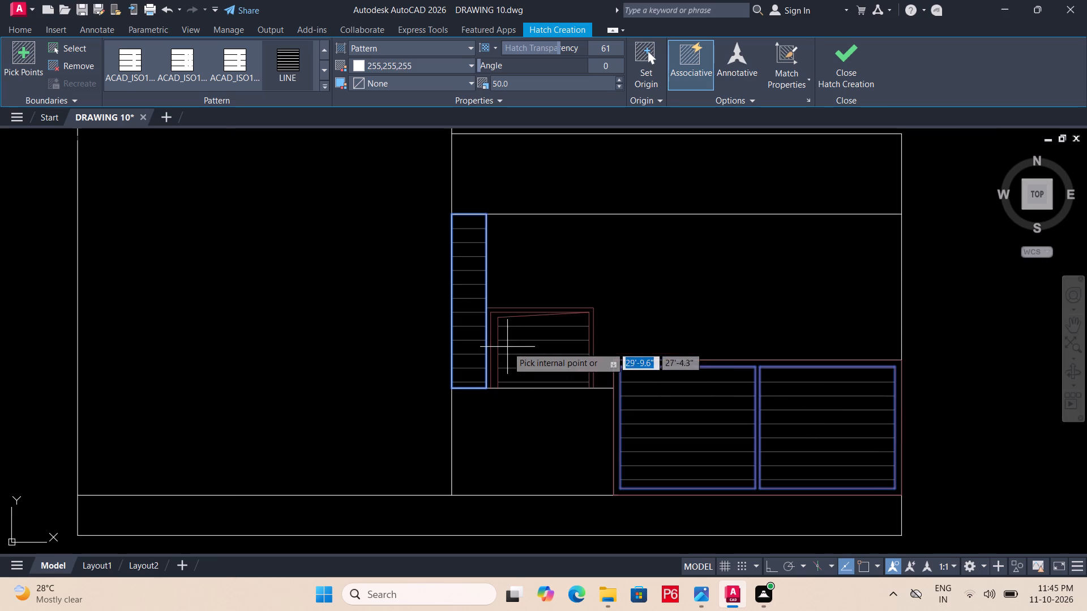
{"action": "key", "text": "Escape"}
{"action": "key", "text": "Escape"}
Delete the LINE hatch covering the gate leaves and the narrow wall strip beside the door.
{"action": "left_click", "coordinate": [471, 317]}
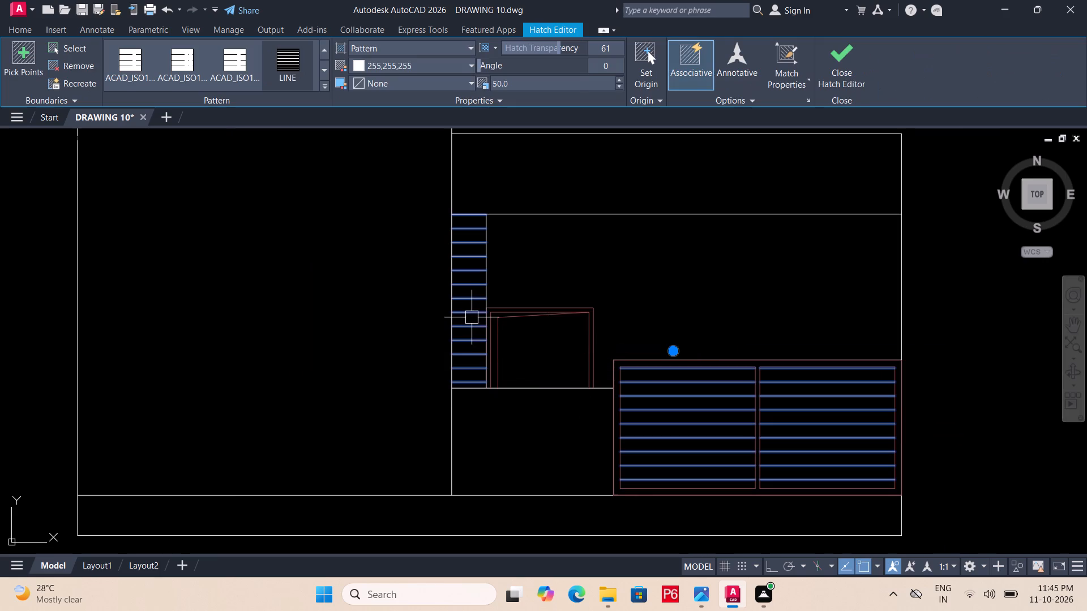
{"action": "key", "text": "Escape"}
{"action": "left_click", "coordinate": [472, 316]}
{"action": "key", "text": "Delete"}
Hatch only the insides of both gate leaves with the LINE pattern at scale 50, and save the drawing.
{"action": "type", "text": "H"}
{"action": "key", "text": "space"}
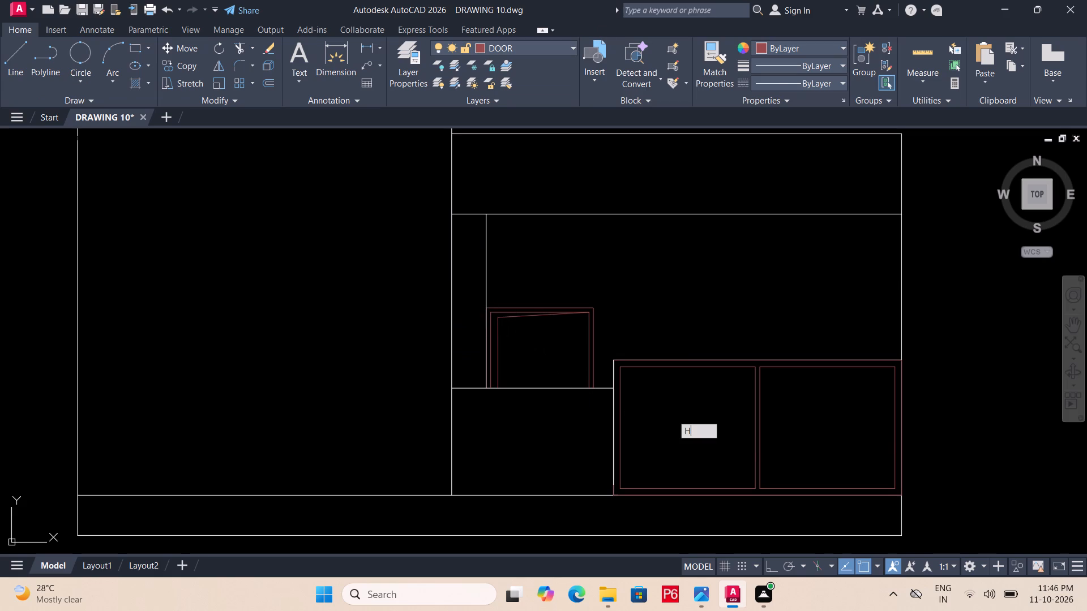
{"action": "left_click", "coordinate": [672, 415]}
{"action": "left_click", "coordinate": [815, 408]}
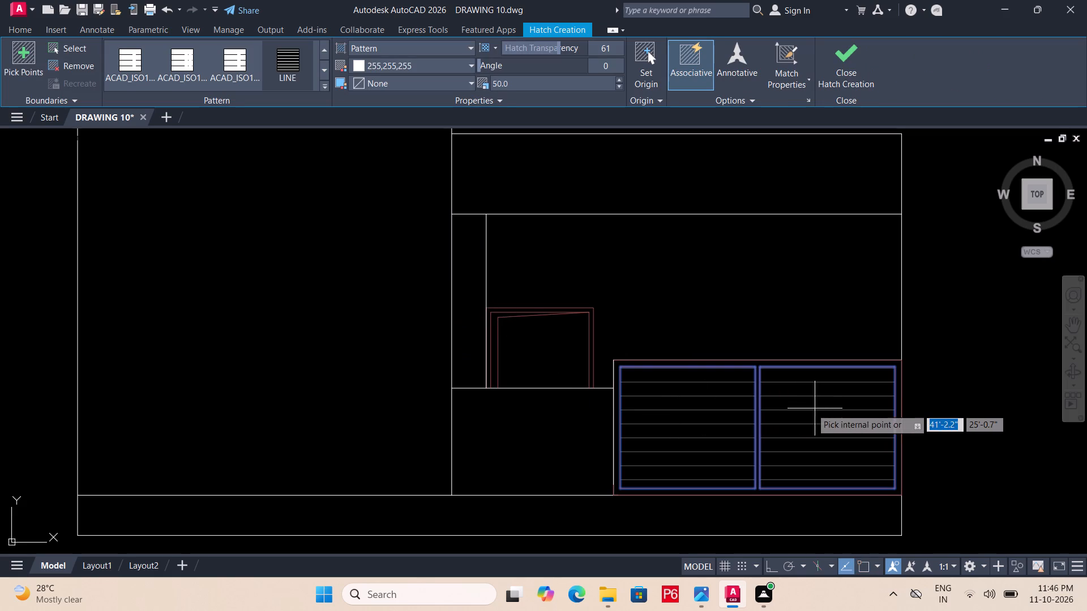
{"action": "key", "text": "ctrl+s"}
{"action": "key", "text": "ctrl+s"}
{"action": "key", "text": "ctrl+s"}
{"action": "key", "text": "ctrl+s"}
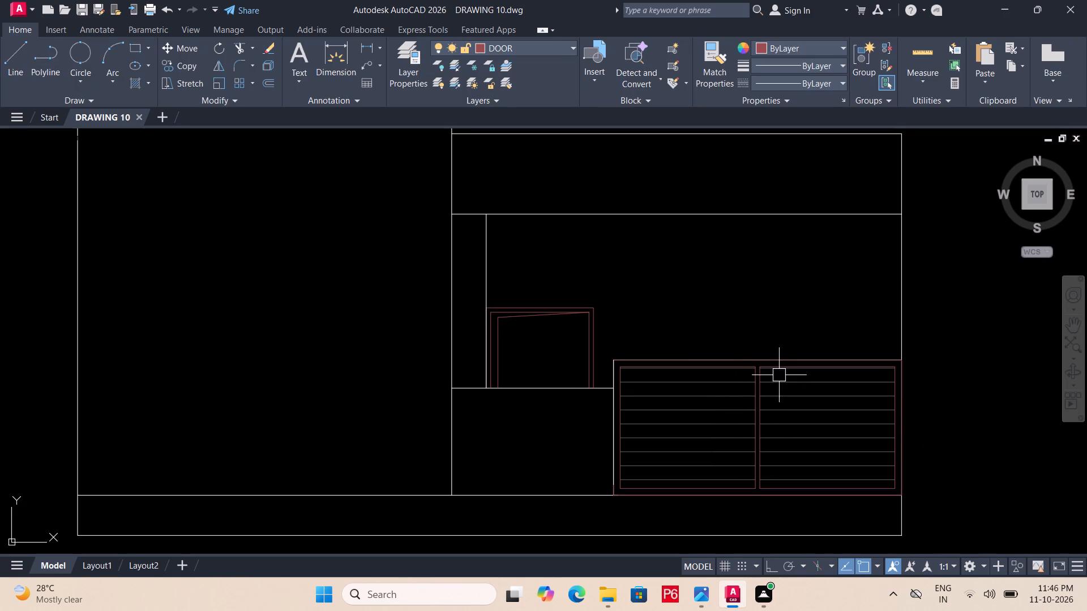
Examine the hatched gate and the rest of the front elevation.
{"action": "scroll", "coordinate": [780, 375], "scroll_direction": "up", "scroll_amount": 1}
{"action": "middle_click_drag", "start_coordinate": [780, 375], "coordinate": [788, 333]}
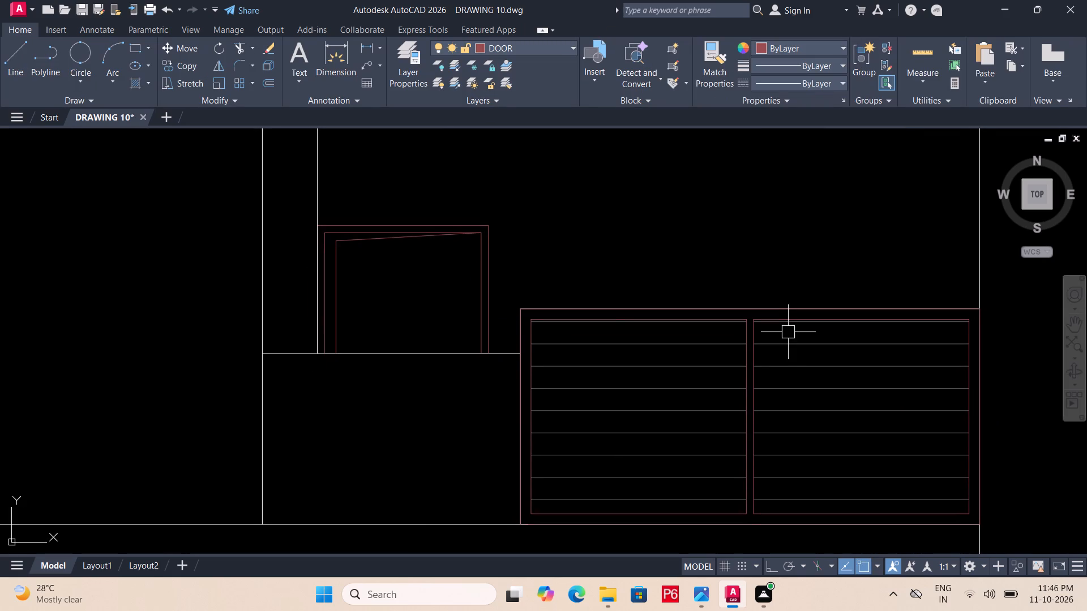
{"action": "scroll", "coordinate": [787, 338], "scroll_direction": "down", "scroll_amount": 1}
{"action": "middle_click_drag", "start_coordinate": [787, 340], "coordinate": [796, 419]}
{"action": "scroll", "coordinate": [743, 349], "scroll_direction": "down", "scroll_amount": 1}
{"action": "middle_click_drag", "start_coordinate": [743, 349], "coordinate": [747, 362]}
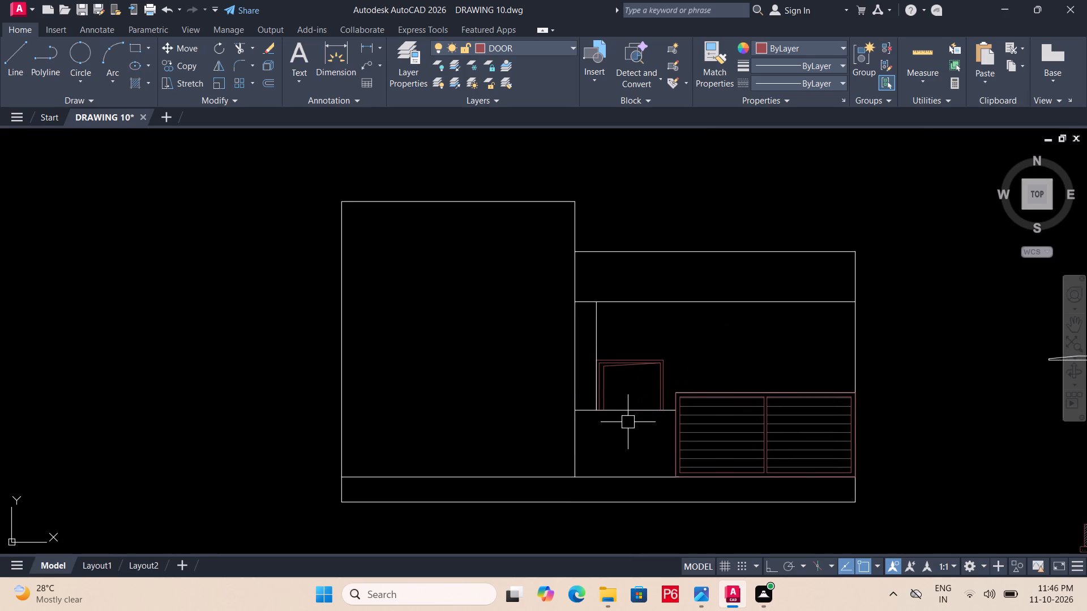
{"action": "scroll", "coordinate": [605, 430], "scroll_direction": "up", "scroll_amount": 1}
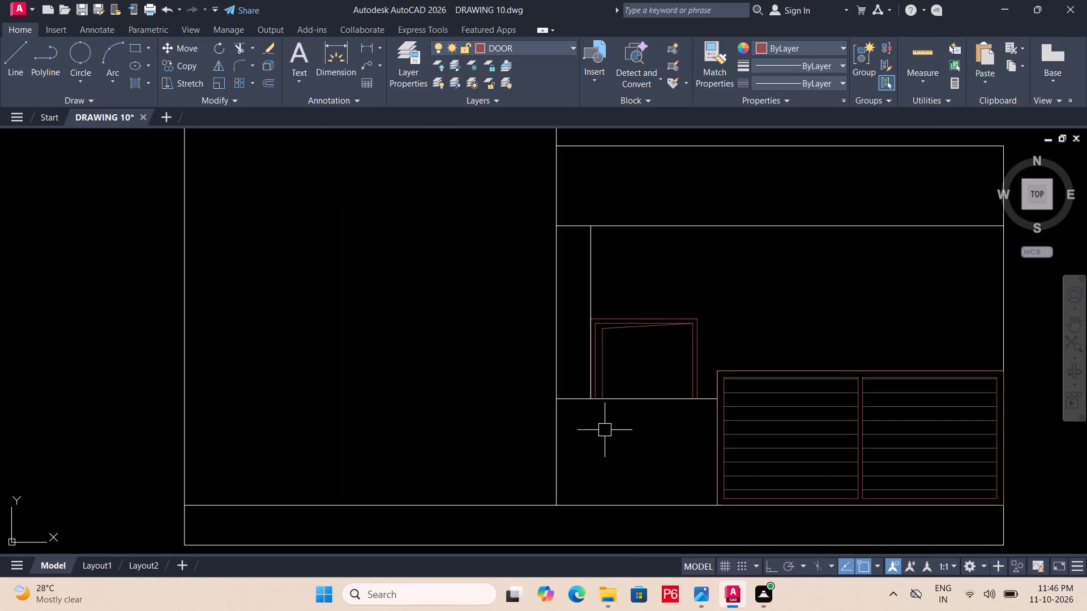
{"action": "middle_click_drag", "start_coordinate": [571, 430], "coordinate": [630, 481]}
{"action": "scroll", "coordinate": [630, 481], "scroll_direction": "down", "scroll_amount": 1}
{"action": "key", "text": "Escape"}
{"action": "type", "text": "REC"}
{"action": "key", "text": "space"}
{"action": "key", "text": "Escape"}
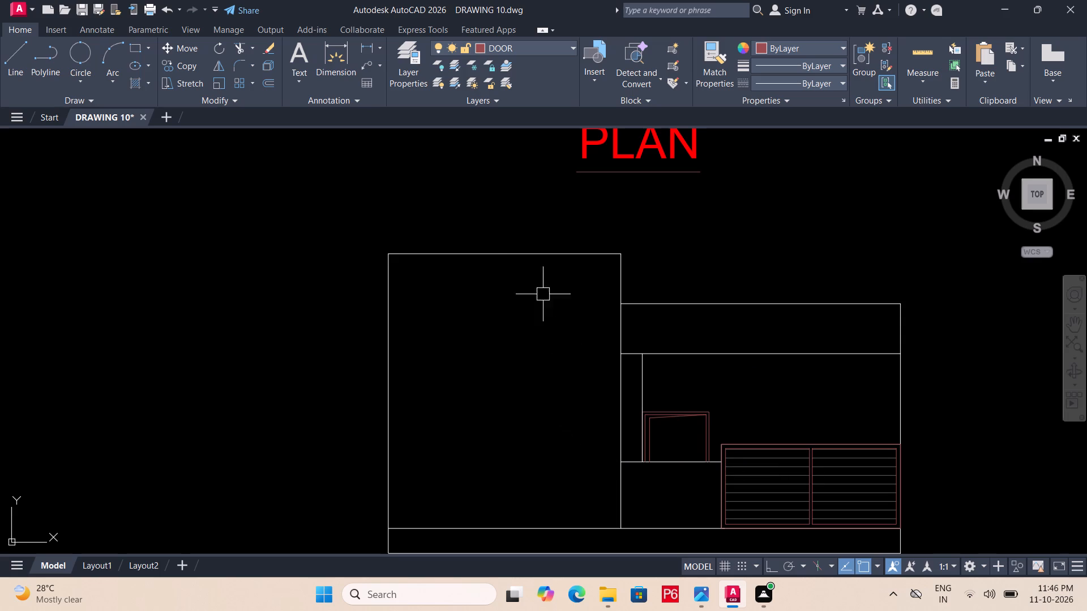
Draw a rectangle over the tall west block's outline, from its upper-west corner to its lower-east corner on the base line.
{"action": "key", "text": "r"}
{"action": "key", "text": "e"}
{"action": "key", "text": "c"}
{"action": "key", "text": "space"}
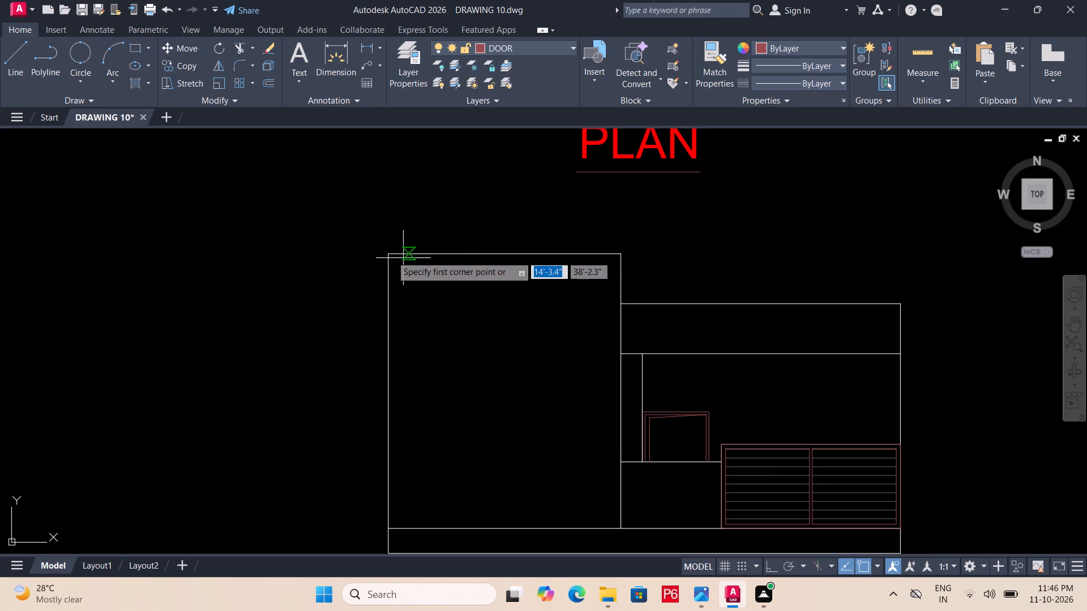
{"action": "left_click", "coordinate": [387, 255]}
{"action": "middle_click_drag", "start_coordinate": [613, 468], "coordinate": [568, 394]}
{"action": "left_click", "coordinate": [572, 451]}
{"action": "key", "text": "Escape"}
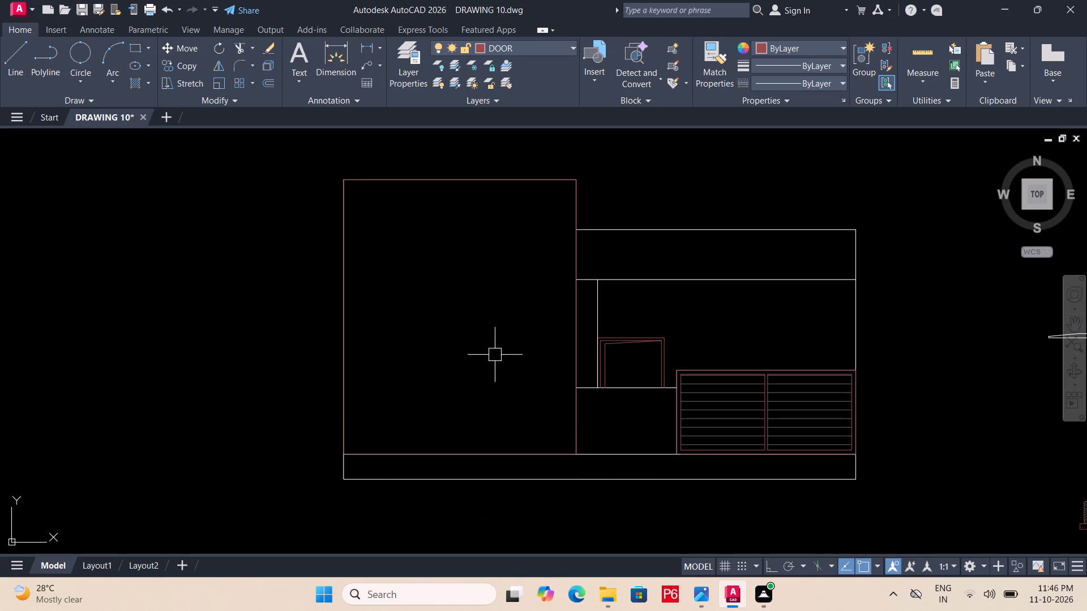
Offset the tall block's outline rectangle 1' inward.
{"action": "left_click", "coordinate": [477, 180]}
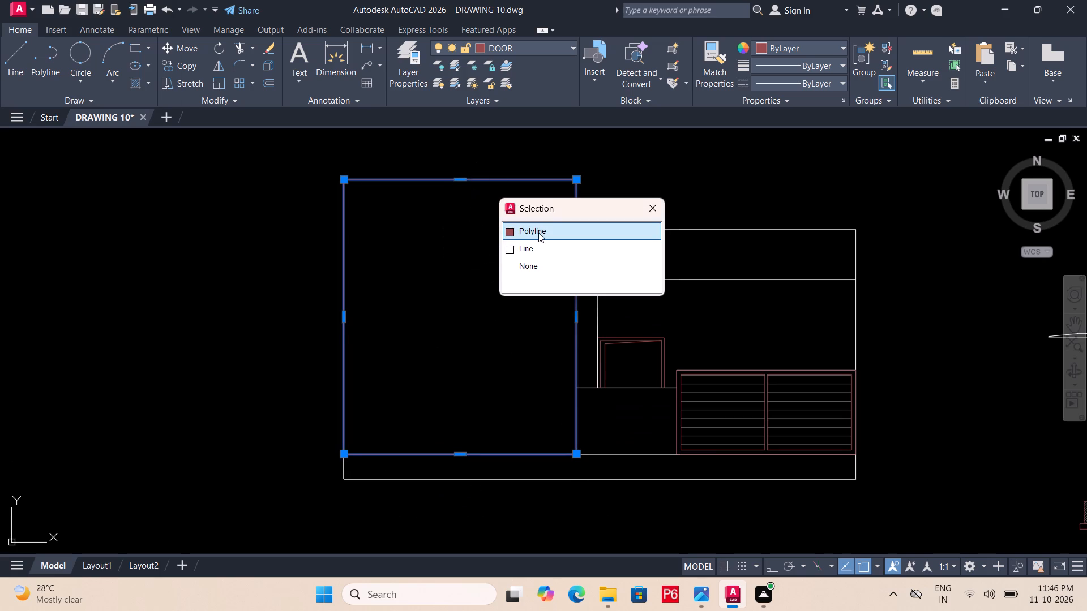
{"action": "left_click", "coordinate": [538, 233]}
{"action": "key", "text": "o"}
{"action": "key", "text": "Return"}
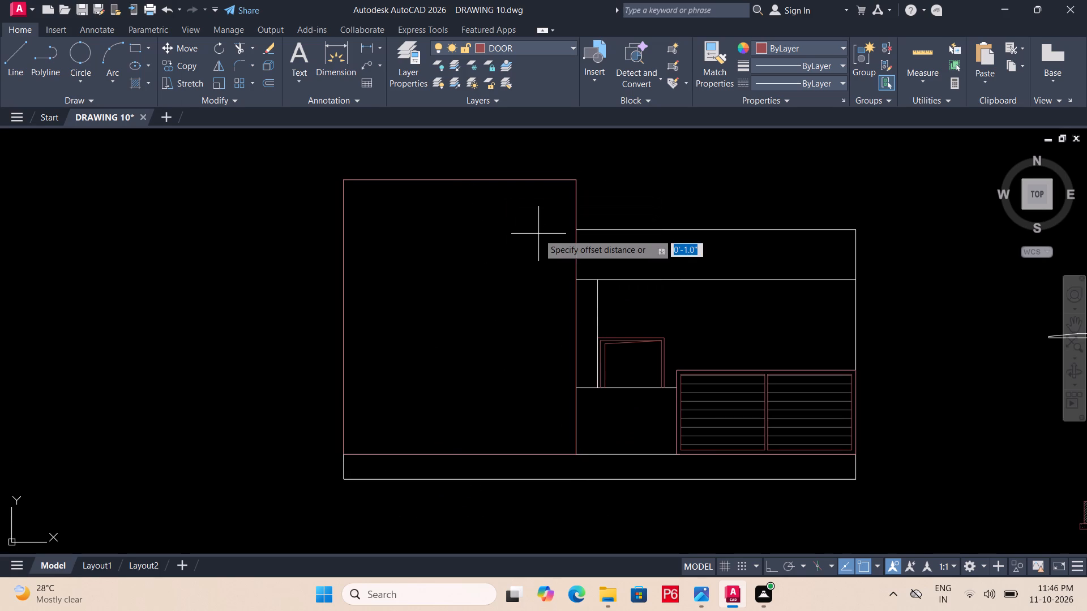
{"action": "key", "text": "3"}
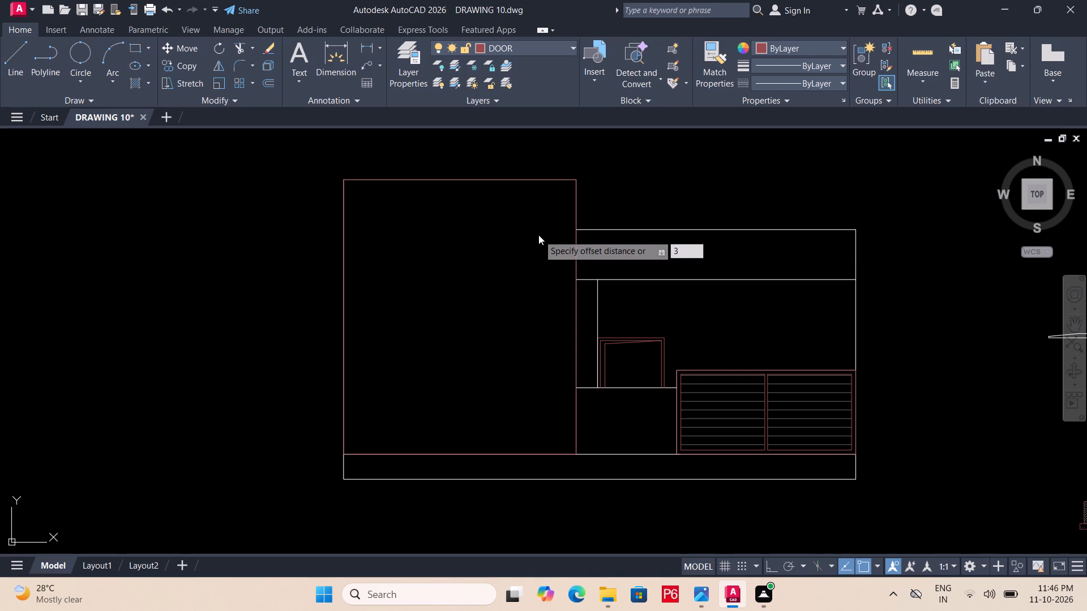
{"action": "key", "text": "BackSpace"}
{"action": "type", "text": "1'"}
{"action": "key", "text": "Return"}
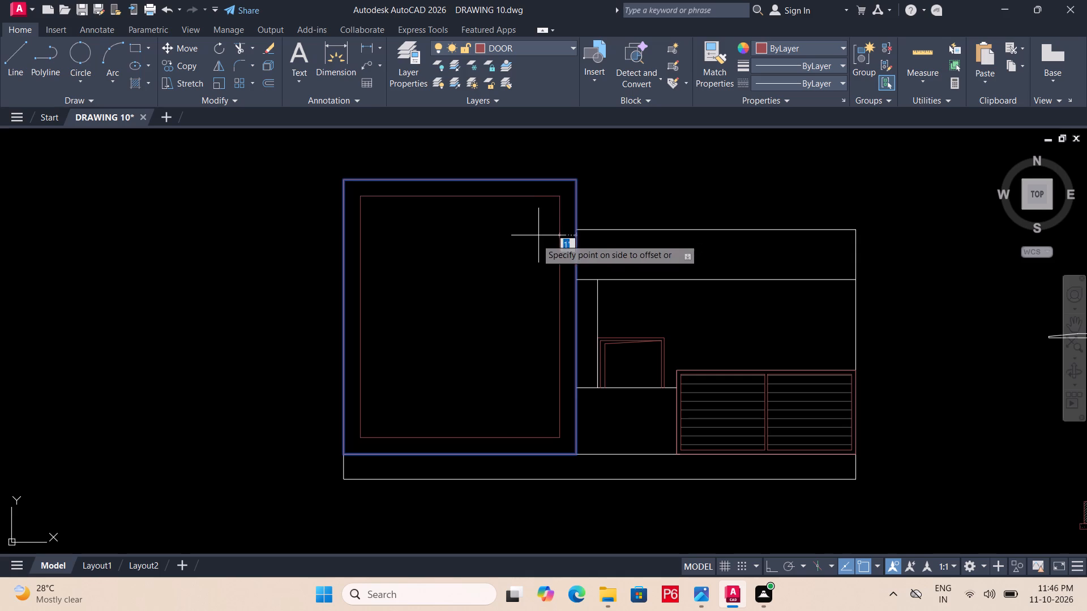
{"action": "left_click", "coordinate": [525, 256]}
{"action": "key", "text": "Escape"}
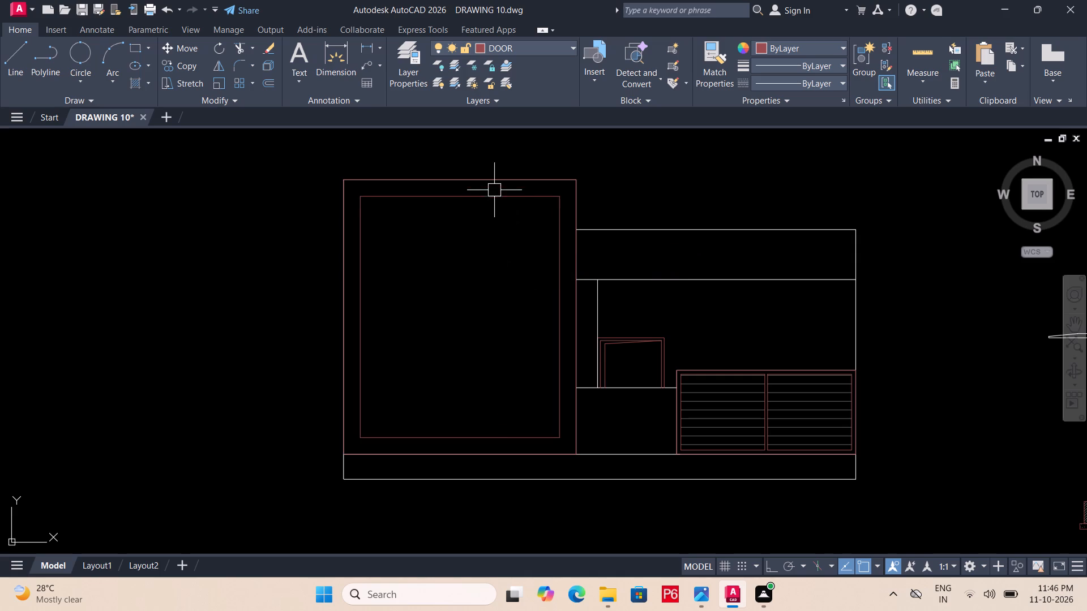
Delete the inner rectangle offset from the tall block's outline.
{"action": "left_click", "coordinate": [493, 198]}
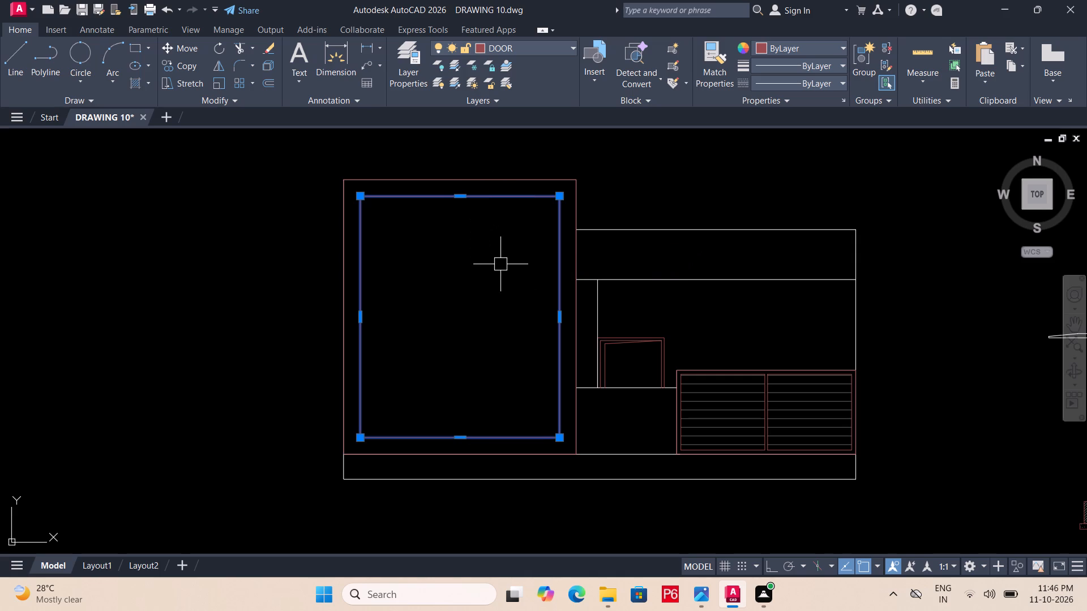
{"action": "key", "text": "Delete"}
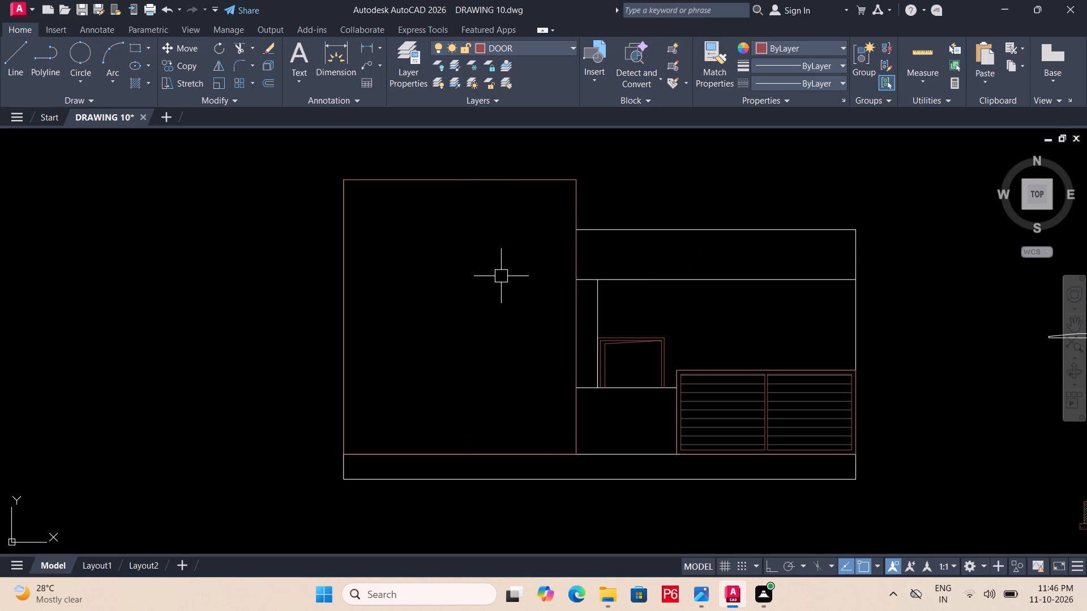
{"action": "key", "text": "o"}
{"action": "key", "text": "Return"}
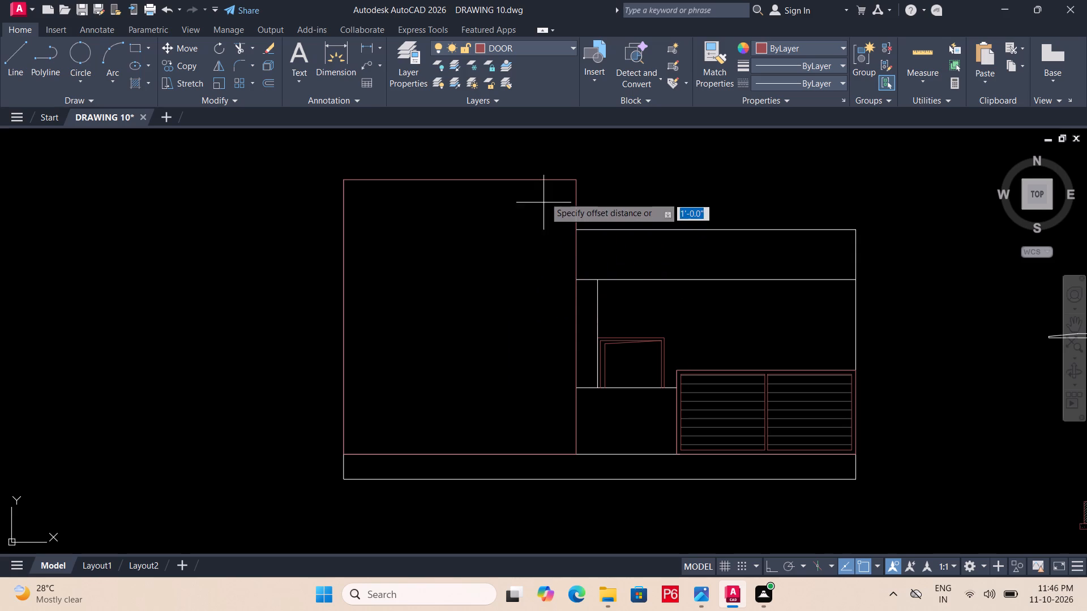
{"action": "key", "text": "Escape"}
Offset the tall block's outline rectangle 3' inward.
{"action": "left_click", "coordinate": [545, 180]}
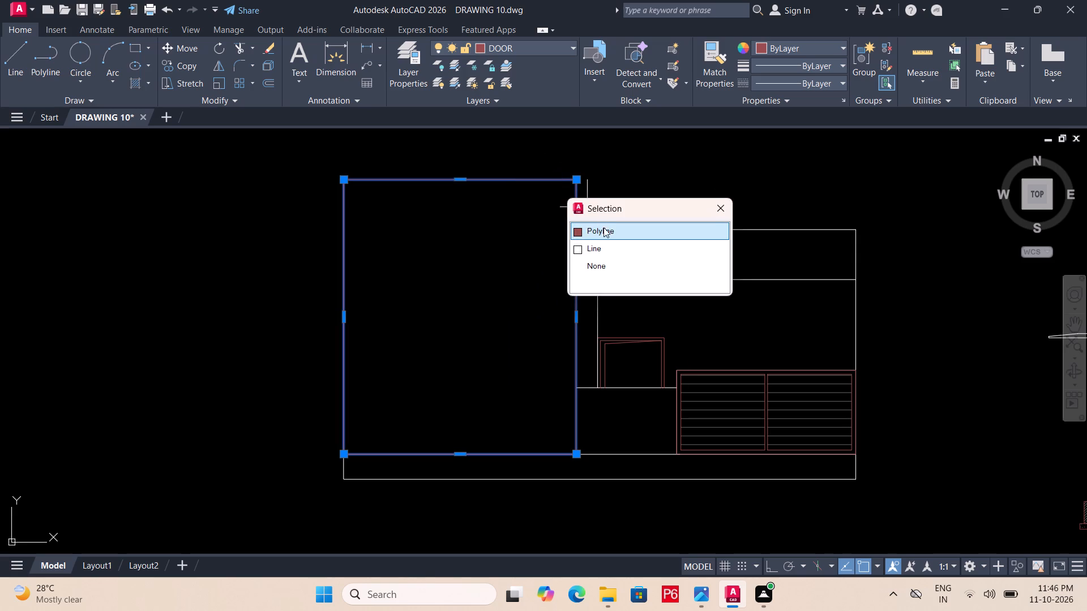
{"action": "left_click", "coordinate": [604, 229]}
{"action": "key", "text": "o"}
{"action": "key", "text": "Return"}
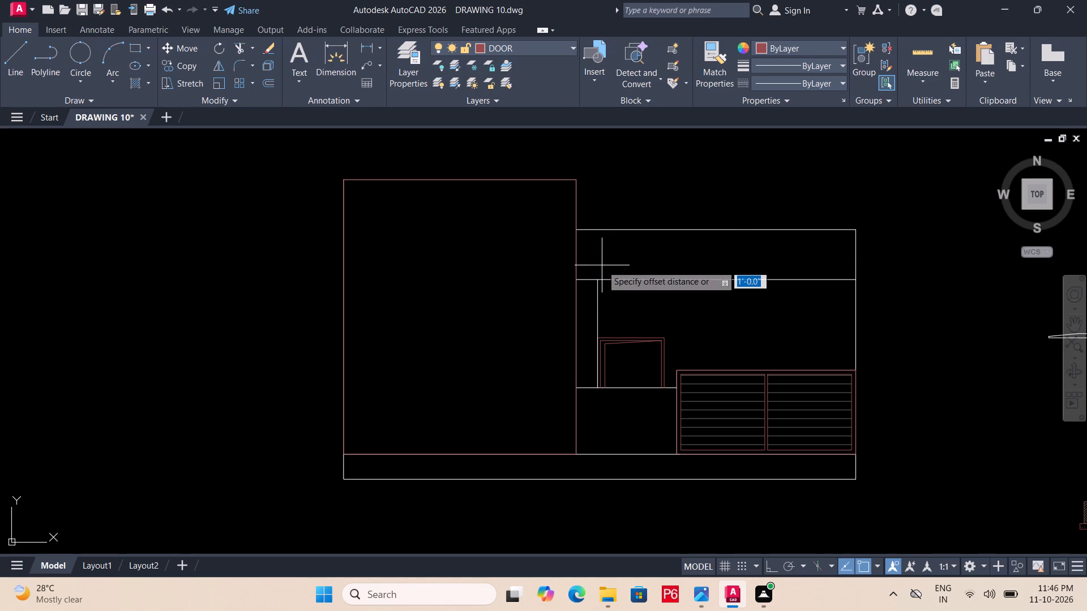
{"action": "key", "text": "3"}
{"action": "key", "text": "apostrophe"}
{"action": "key", "text": "Return"}
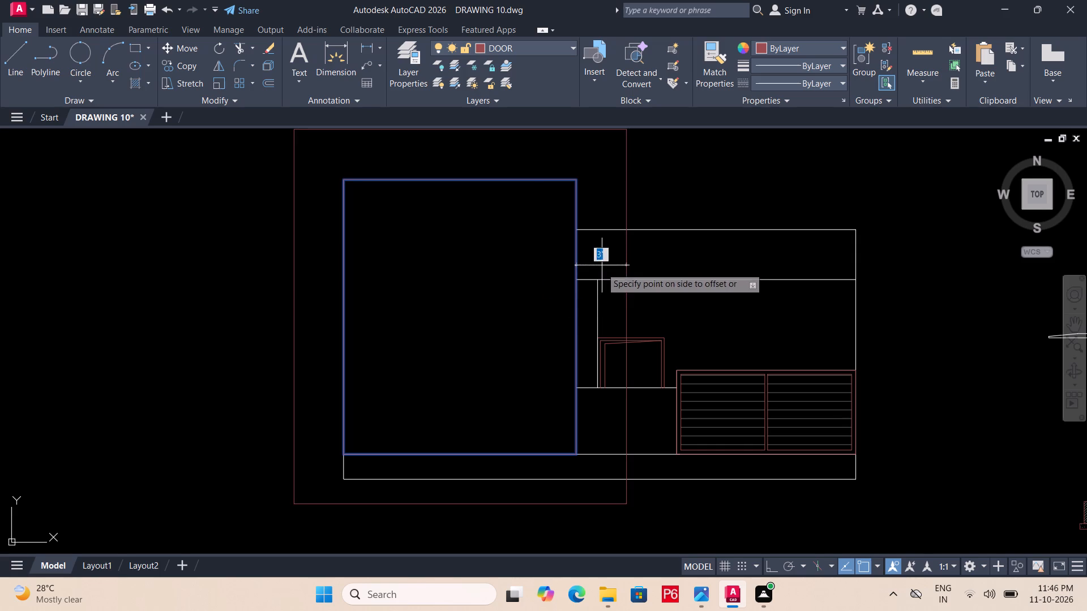
{"action": "left_click", "coordinate": [491, 304]}
{"action": "key", "text": "Escape"}
Delete the polyline rectangle lying over the tall block's outline, keeping the inner one, and save the drawing.
{"action": "middle_click_drag", "start_coordinate": [472, 346], "coordinate": [447, 376]}
{"action": "scroll", "coordinate": [428, 326], "scroll_direction": "up", "scroll_amount": 1}
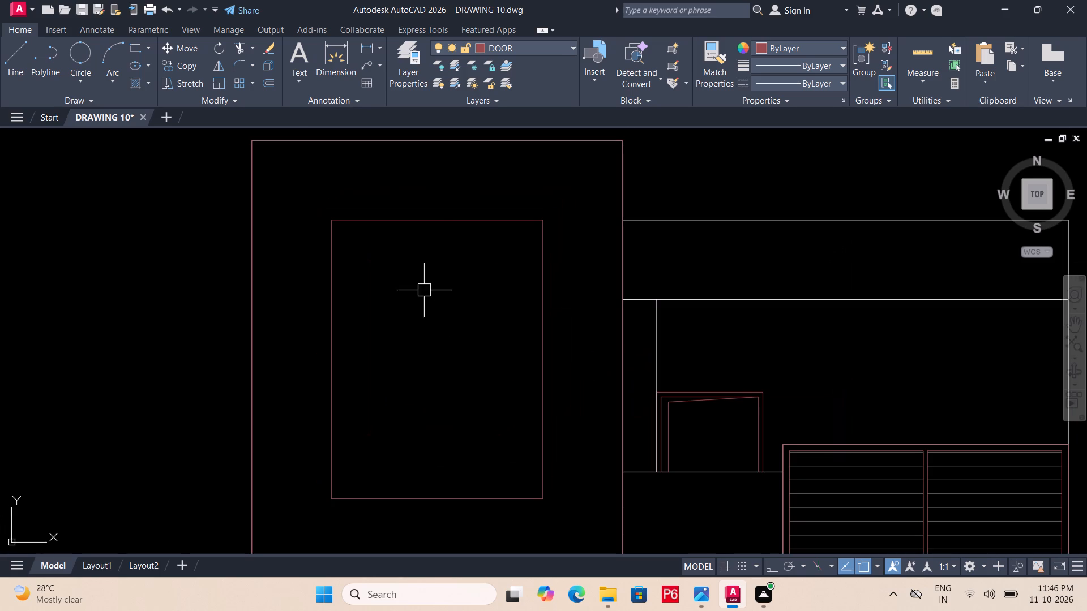
{"action": "left_click", "coordinate": [455, 220]}
{"action": "key", "text": "Escape"}
{"action": "left_click", "coordinate": [497, 144]}
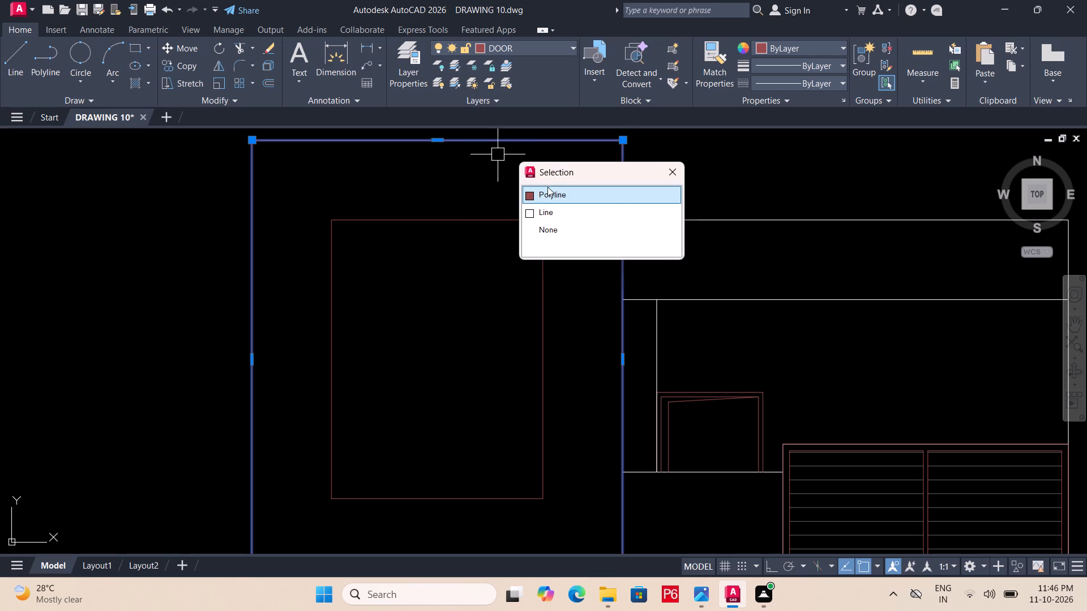
{"action": "left_click", "coordinate": [550, 190]}
{"action": "key", "text": "Delete"}
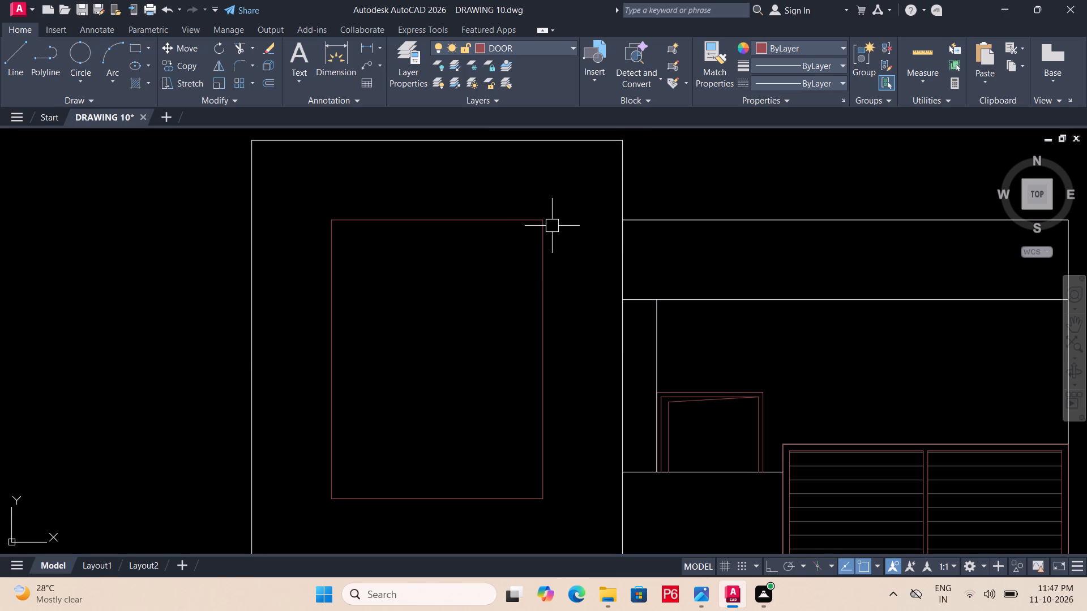
{"action": "key", "text": "ctrl+s"}
{"action": "key", "text": "ctrl+s"}
{"action": "key", "text": "ctrl+s"}
Move the inset rectangle in the tall block straight down about 2' with Ortho on, and save the drawing.
{"action": "left_click", "coordinate": [532, 217]}
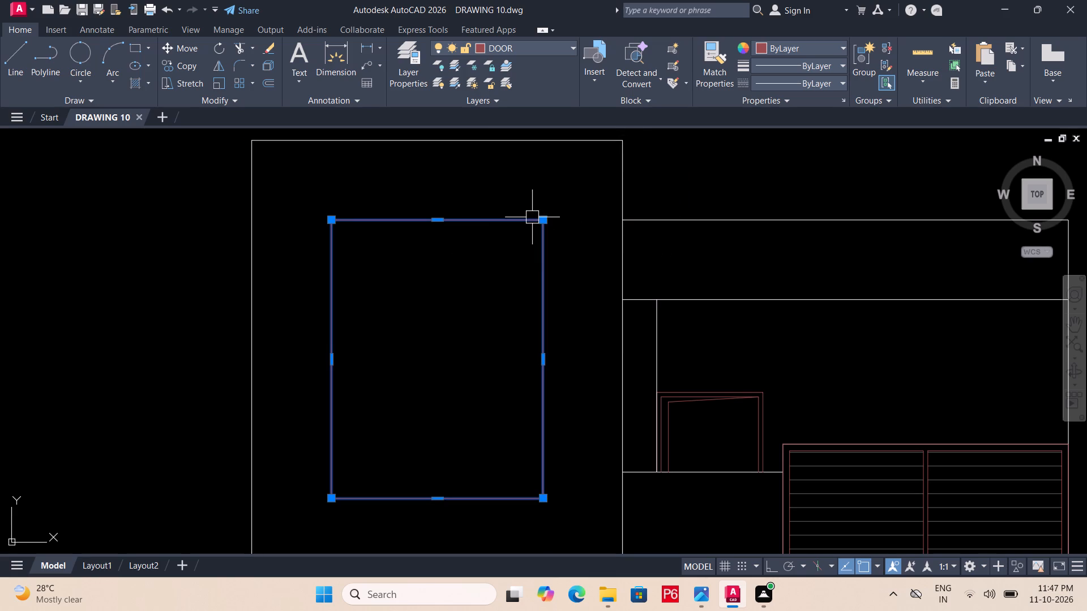
{"action": "middle_click_drag", "start_coordinate": [528, 269], "coordinate": [533, 222]}
{"action": "scroll", "coordinate": [521, 233], "scroll_direction": "down", "scroll_amount": 1}
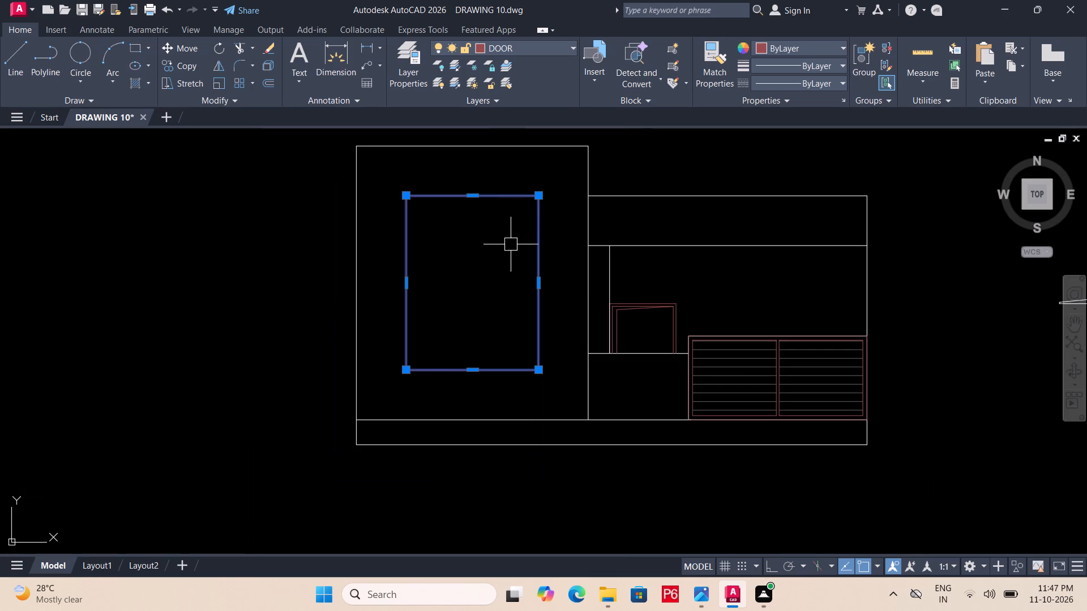
{"action": "key", "text": "m"}
{"action": "key", "text": "space"}
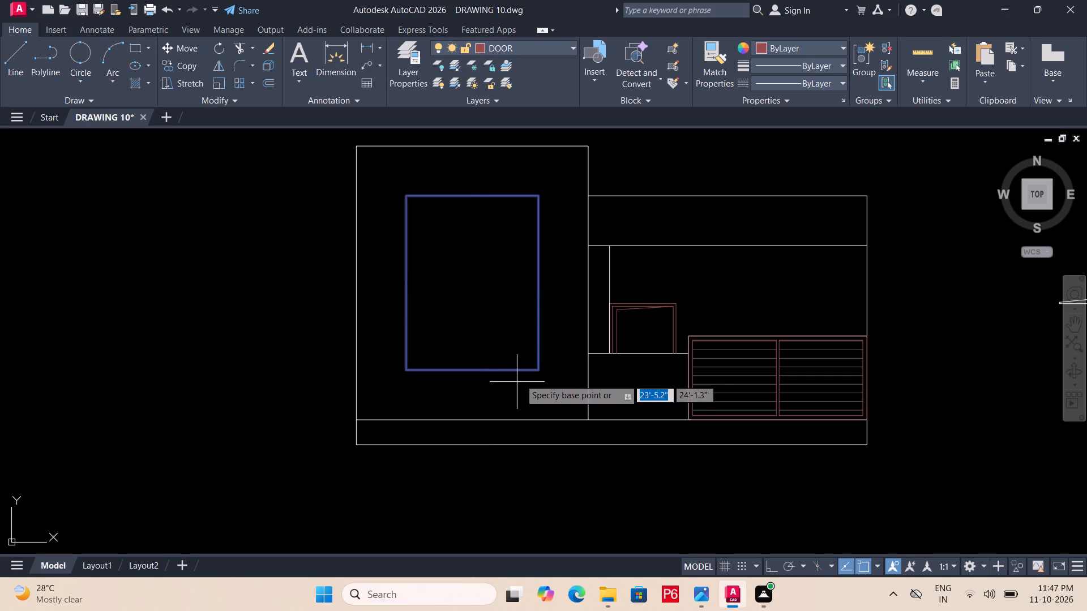
{"action": "left_click", "coordinate": [537, 368]}
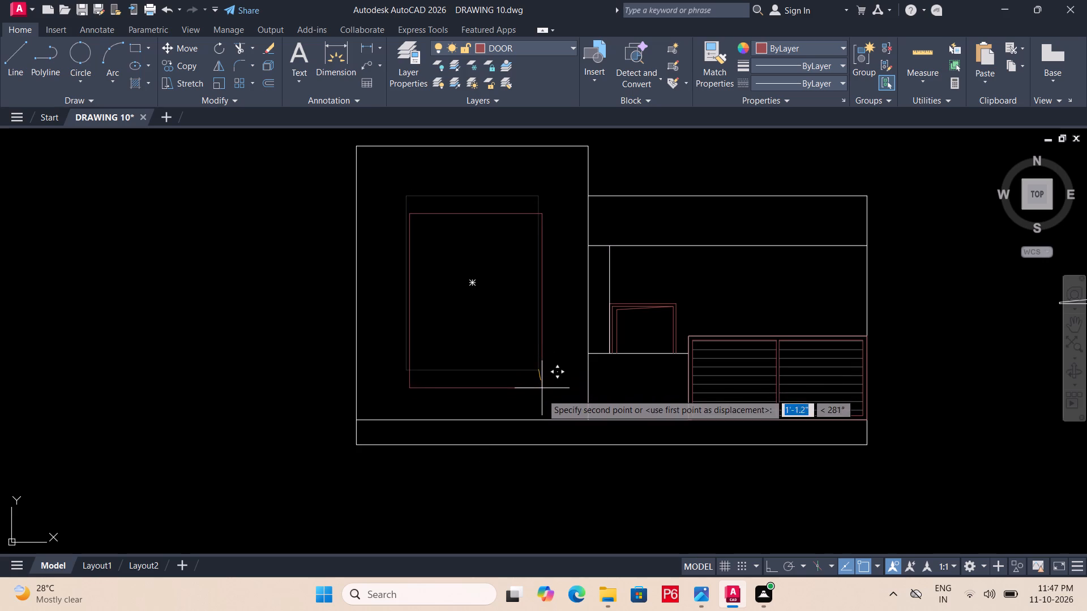
{"action": "scroll", "coordinate": [541, 384], "scroll_direction": "up", "scroll_amount": 1}
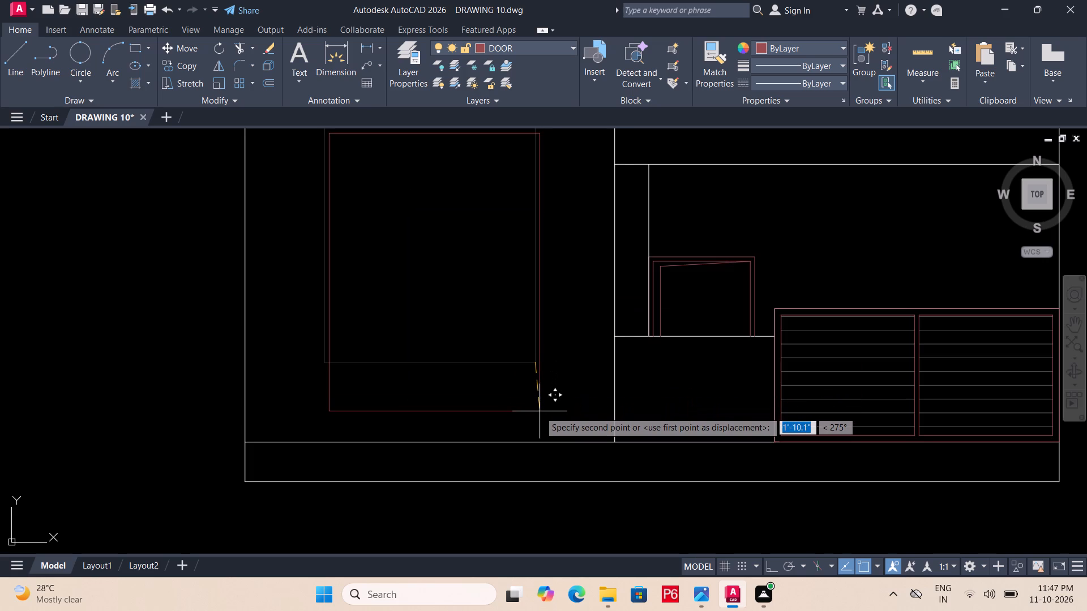
{"action": "key", "text": "F8"}
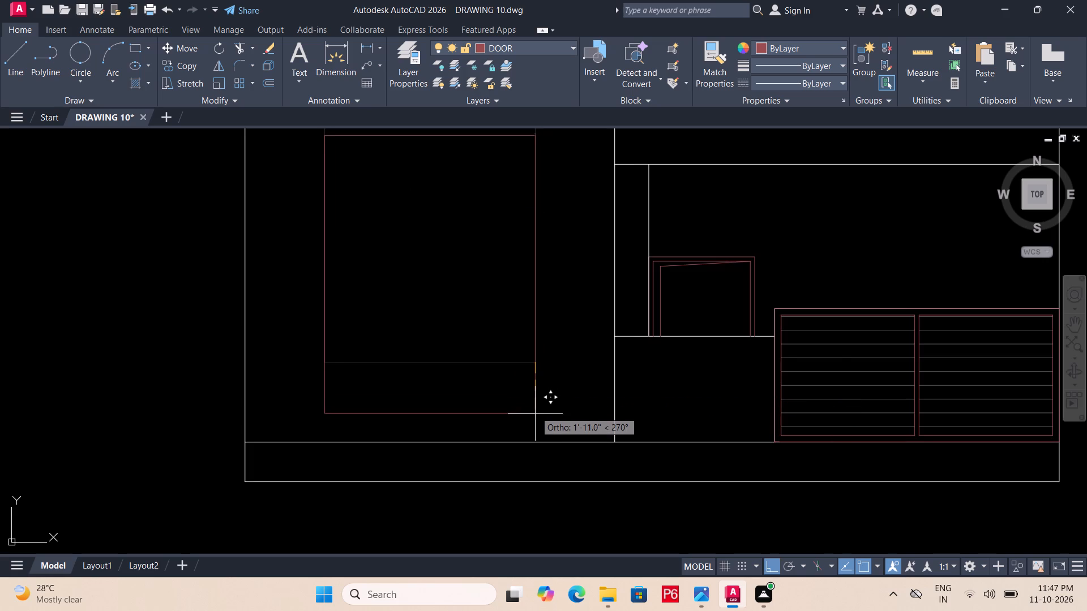
{"action": "left_click", "coordinate": [535, 415]}
{"action": "middle_click_drag", "start_coordinate": [534, 382], "coordinate": [523, 441]}
{"action": "key", "text": "Escape"}
{"action": "scroll", "coordinate": [534, 385], "scroll_direction": "down", "scroll_amount": 1}
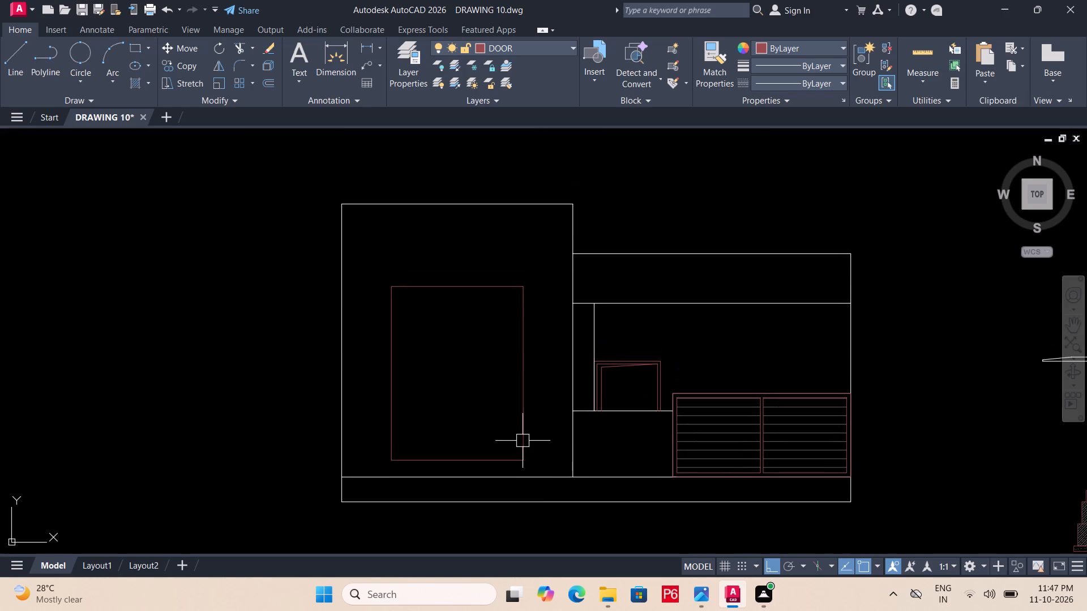
{"action": "key", "text": "ctrl+s"}
{"action": "key", "text": "ctrl+s"}
{"action": "key", "text": "ctrl+s"}
Offset the inset rectangle in the tall block 3" inward.
{"action": "left_click", "coordinate": [526, 407]}
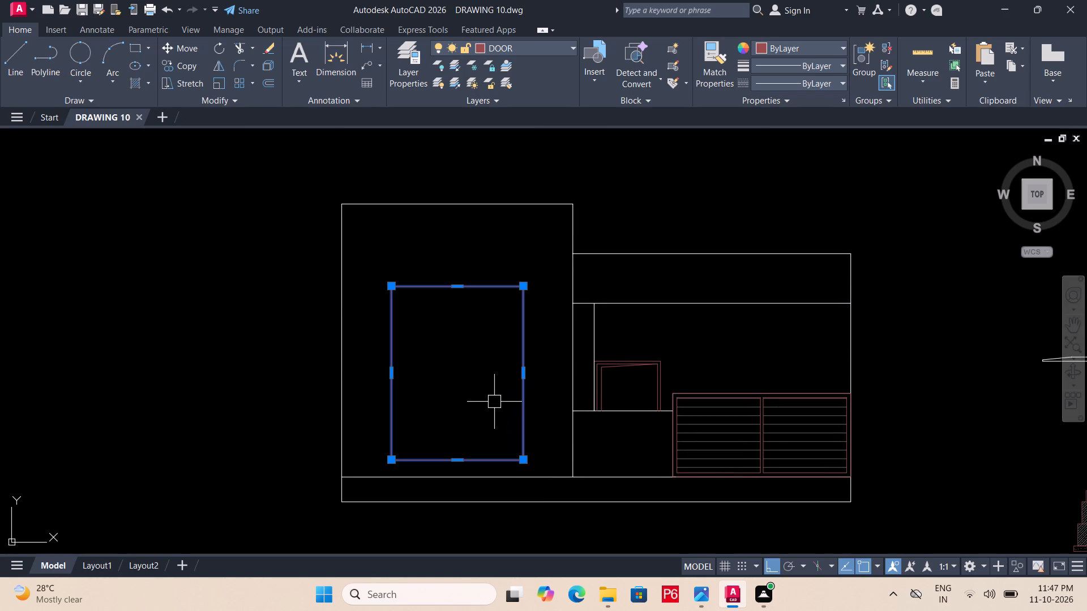
{"action": "key", "text": "o"}
{"action": "key", "text": "Return"}
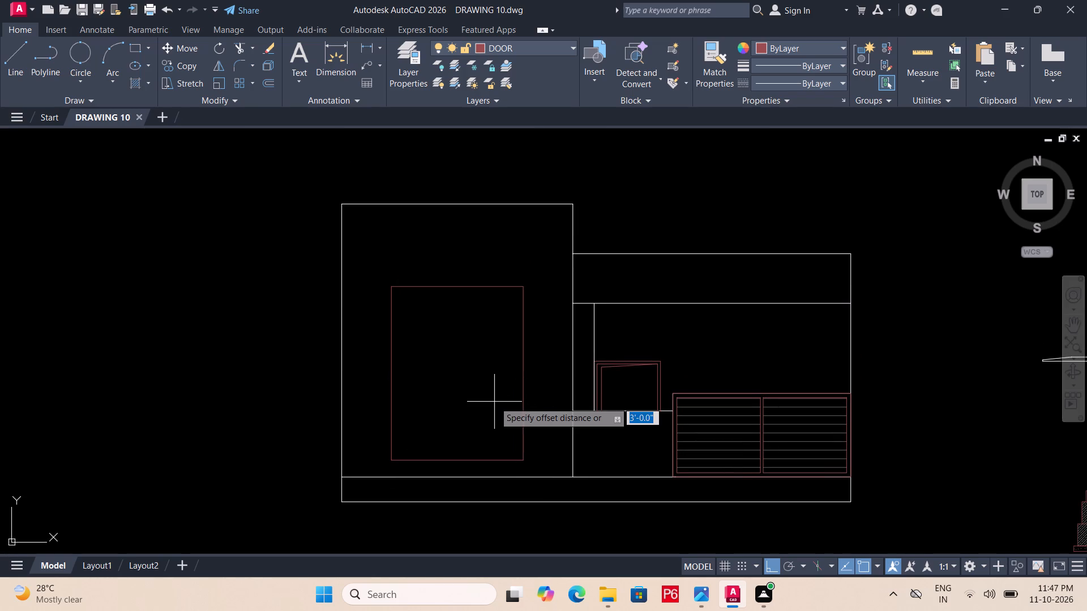
{"action": "key", "text": "3"}
{"action": "key", "text": "shift+quotedbl"}
{"action": "key", "text": "Return"}
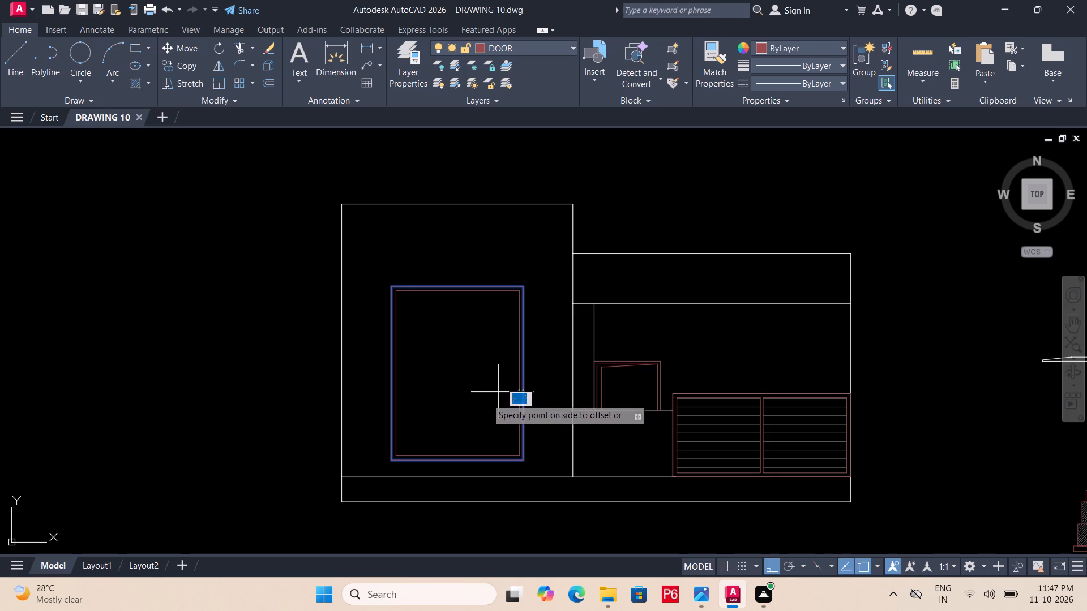
{"action": "double_click", "coordinate": [486, 399]}
{"action": "key", "text": "Escape"}
Draw a vertical centre line from the inner frame rectangle's bottom-edge midpoint up to its top edge, in two connected segments.
{"action": "scroll", "coordinate": [464, 396], "scroll_direction": "up", "scroll_amount": 1}
{"action": "middle_click_drag", "start_coordinate": [464, 394], "coordinate": [471, 360]}
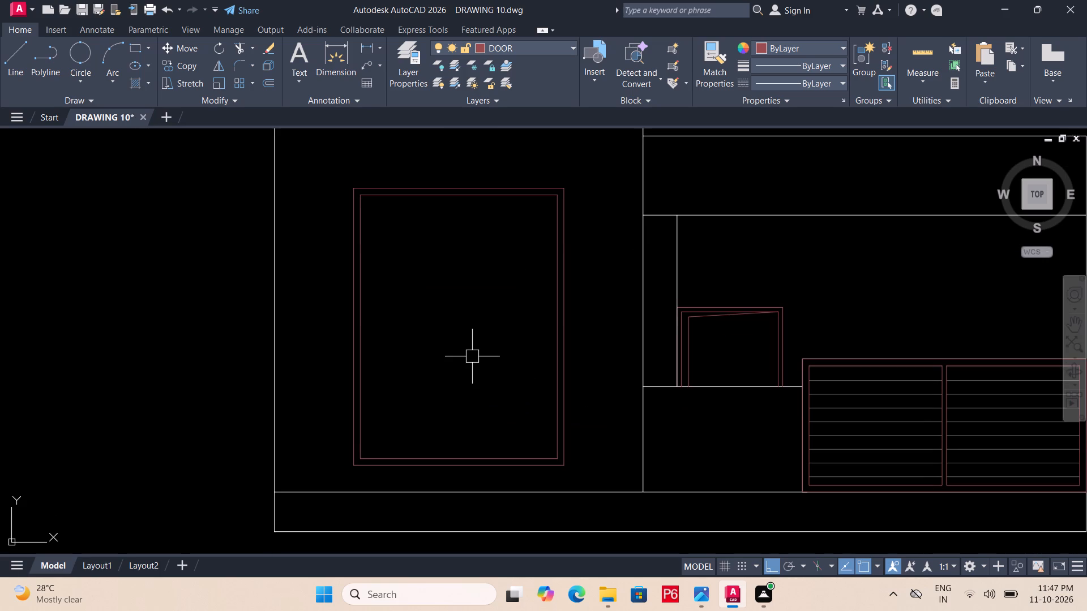
{"action": "type", "text": "L"}
{"action": "key", "text": "space"}
{"action": "left_click", "coordinate": [461, 458]}
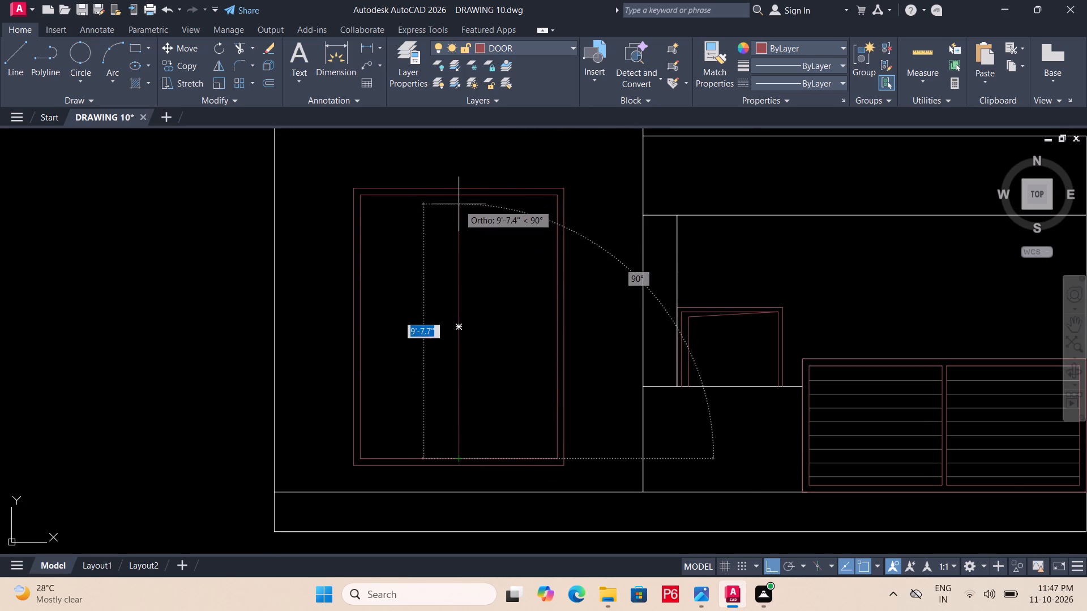
{"action": "left_click", "coordinate": [459, 204]}
{"action": "scroll", "coordinate": [459, 197], "scroll_direction": "up", "scroll_amount": 1}
{"action": "left_click", "coordinate": [459, 197]}
{"action": "key", "text": "Escape"}
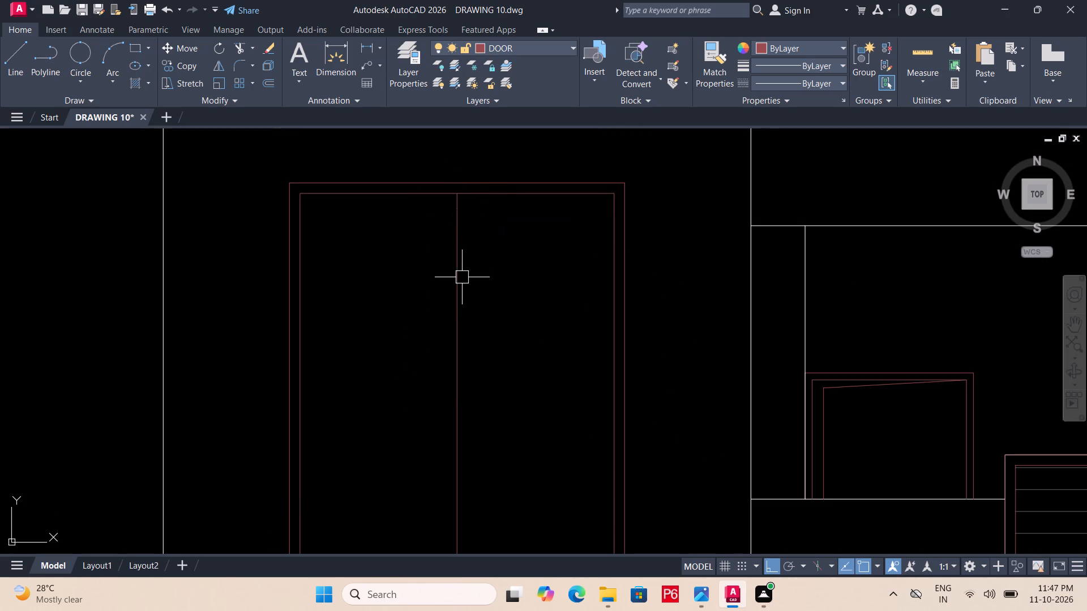
Delete the short upper segment of the frame's vertical centre line.
{"action": "left_click", "coordinate": [460, 279]}
{"action": "scroll", "coordinate": [464, 169], "scroll_direction": "up", "scroll_amount": 1}
{"action": "scroll", "coordinate": [444, 210], "scroll_direction": "up", "scroll_amount": 2}
{"action": "key", "text": "Escape"}
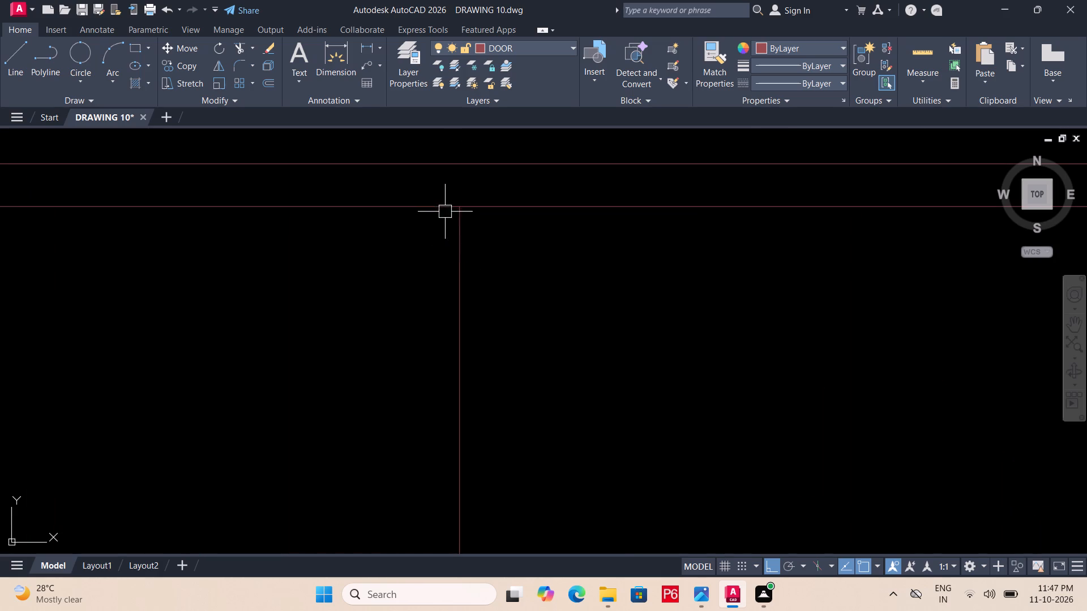
{"action": "left_click", "coordinate": [456, 224]}
{"action": "key", "text": "Delete"}
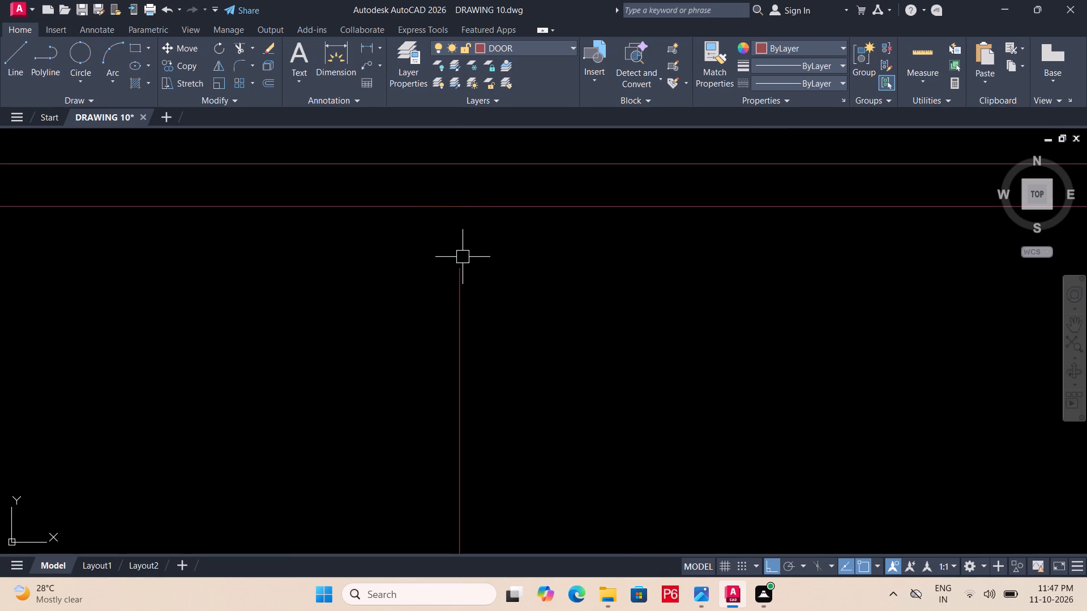
Stretch the upper end of the remaining vertical centre line to the midpoint of the inner rectangle's top edge.
{"action": "left_click", "coordinate": [457, 270]}
{"action": "left_click", "coordinate": [458, 267]}
{"action": "left_click", "coordinate": [459, 204]}
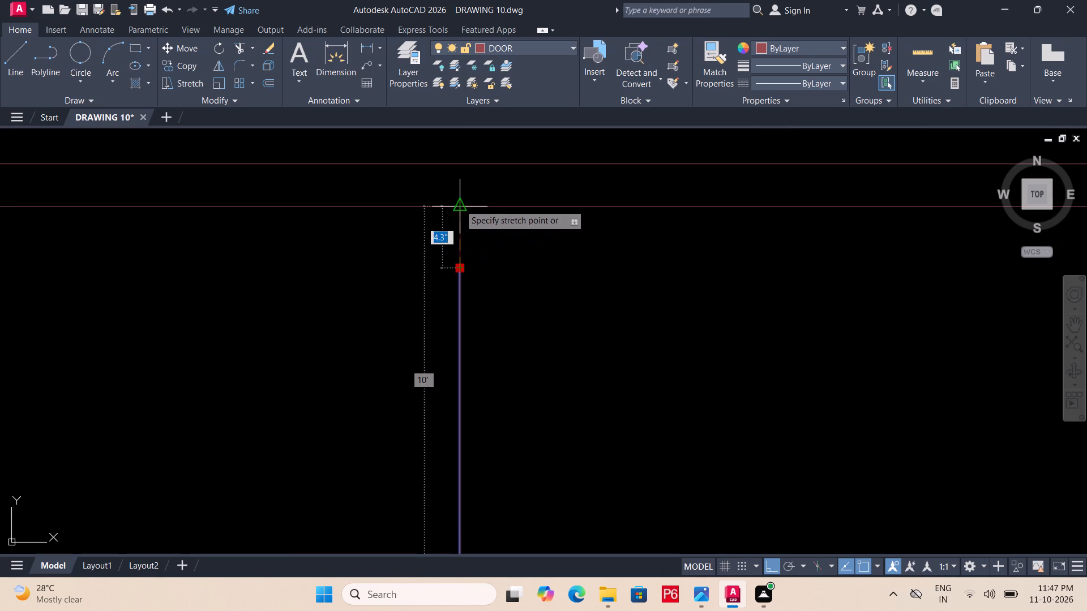
{"action": "key", "text": "Escape"}
Offset the frame's vertical centre line 1.5" to both sides.
{"action": "scroll", "coordinate": [451, 230], "scroll_direction": "down", "scroll_amount": 2}
{"action": "left_click", "coordinate": [451, 255]}
{"action": "middle_click_drag", "start_coordinate": [503, 272], "coordinate": [503, 211]}
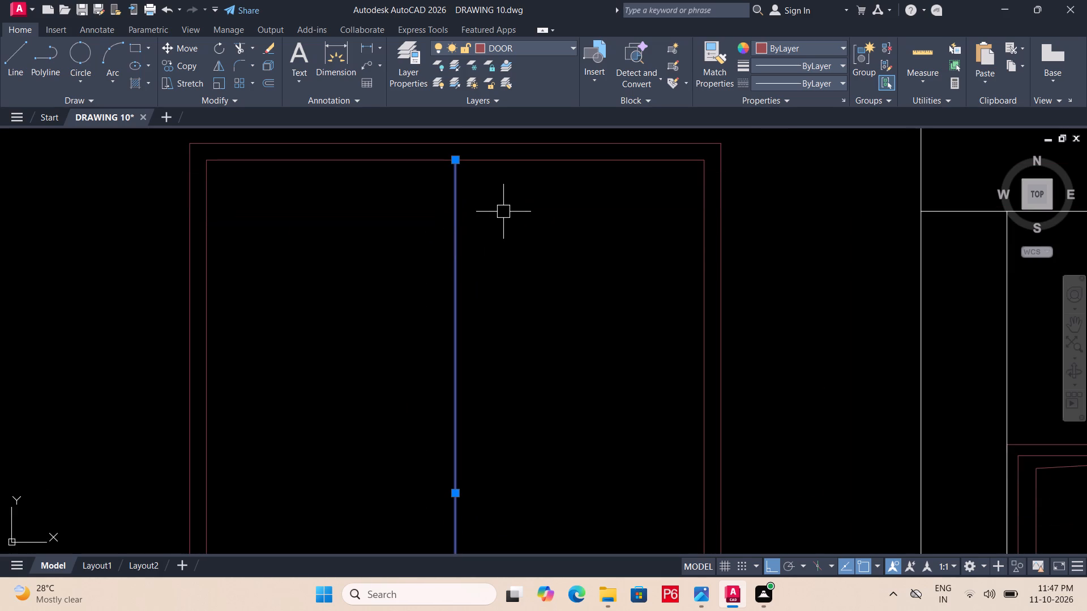
{"action": "key", "text": "o"}
{"action": "key", "text": "Return"}
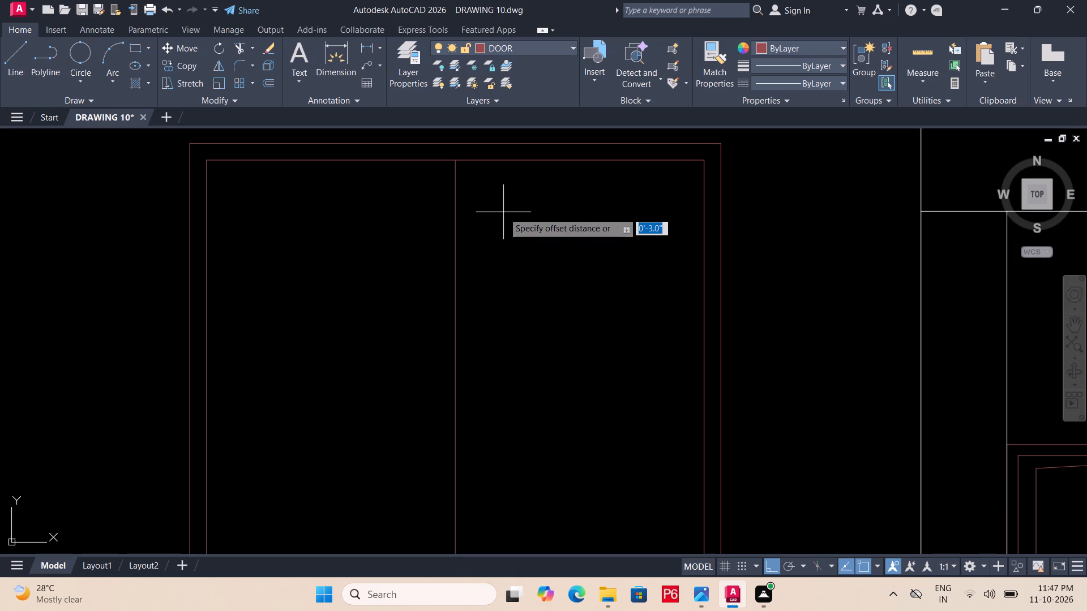
{"action": "key", "text": "1"}
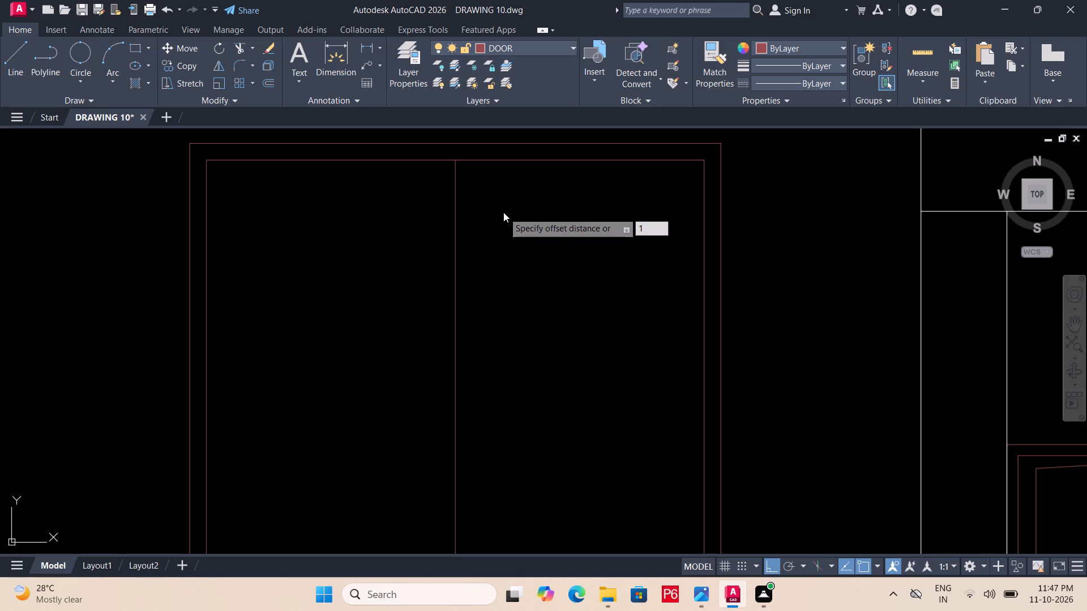
{"action": "type", "text": ".5\""}
{"action": "key", "text": "Return"}
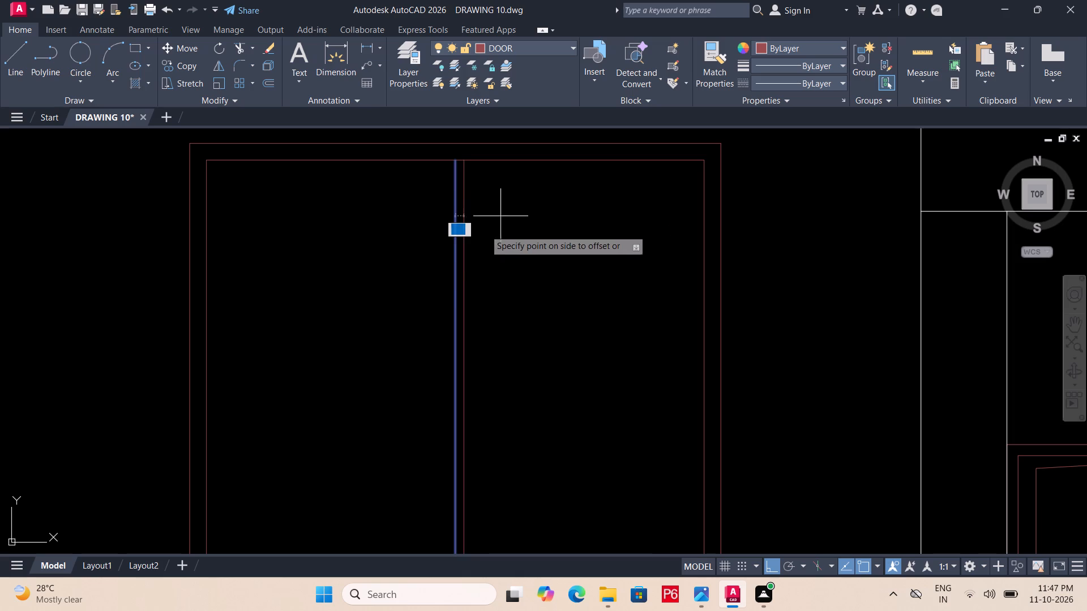
{"action": "left_click", "coordinate": [414, 261]}
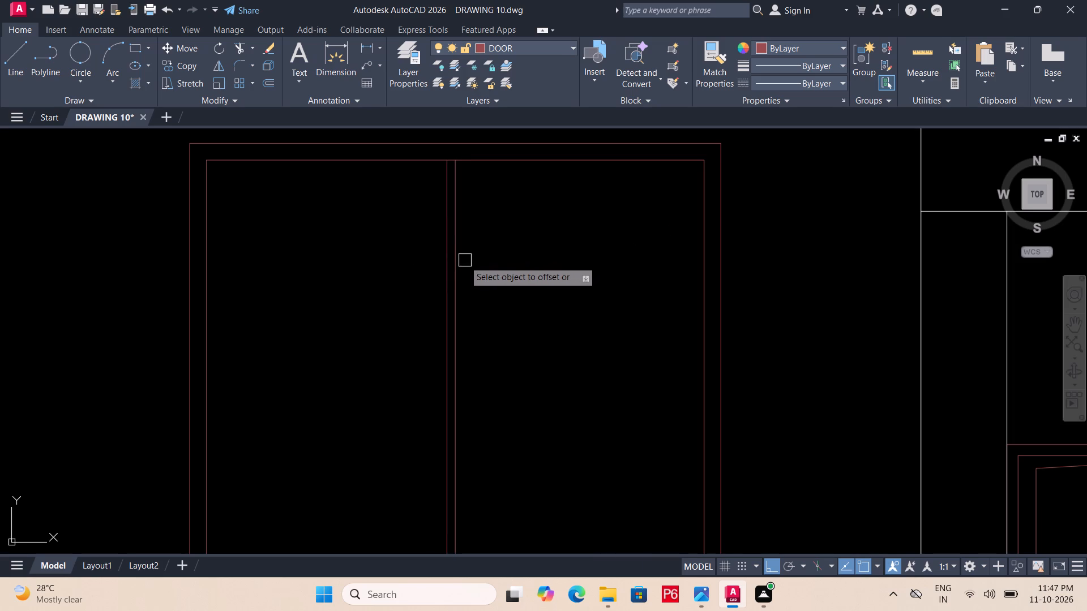
{"action": "left_click", "coordinate": [457, 267]}
{"action": "left_click", "coordinate": [532, 276]}
{"action": "key", "text": "Escape"}
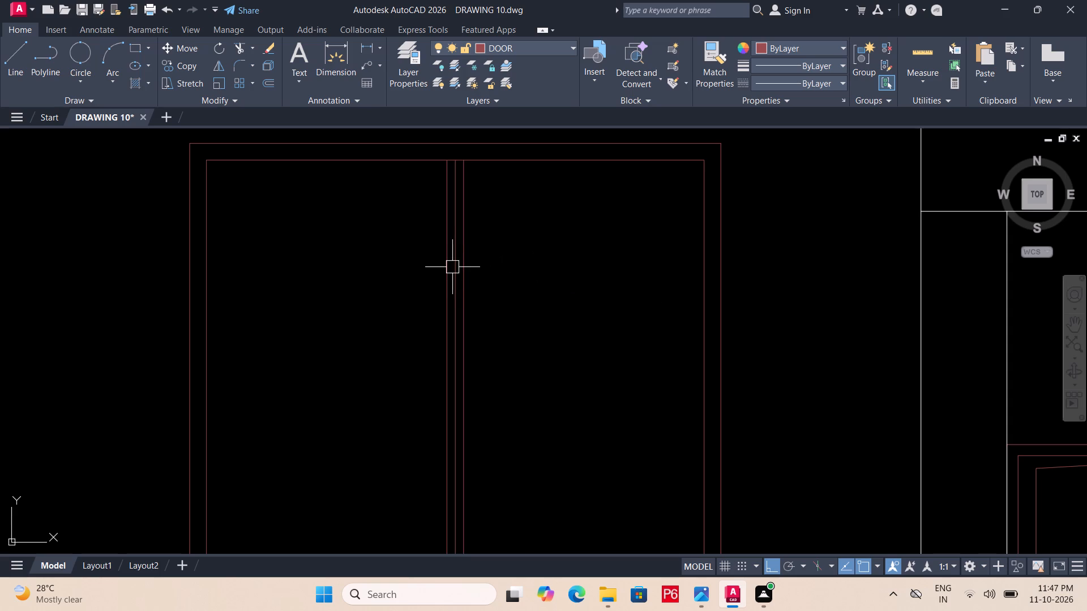
Delete the original centre line between the two offset lines.
{"action": "left_click", "coordinate": [456, 268]}
{"action": "key", "text": "Delete"}
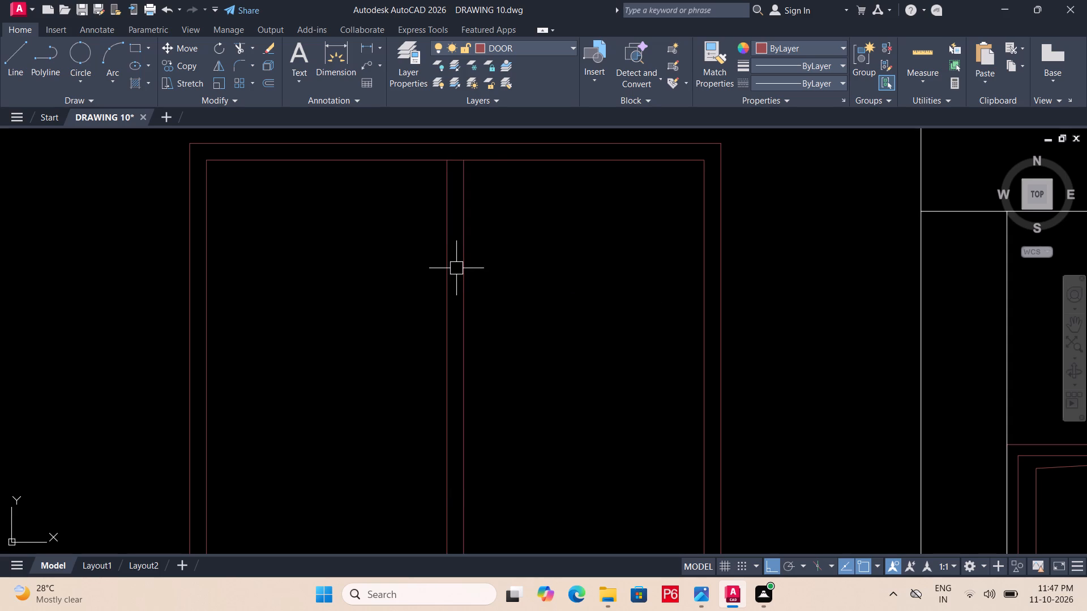
Trim the inner rectangle's top edge between the two central vertical lines.
{"action": "type", "text": "TR"}
{"action": "key", "text": "space"}
{"action": "key", "text": "space"}
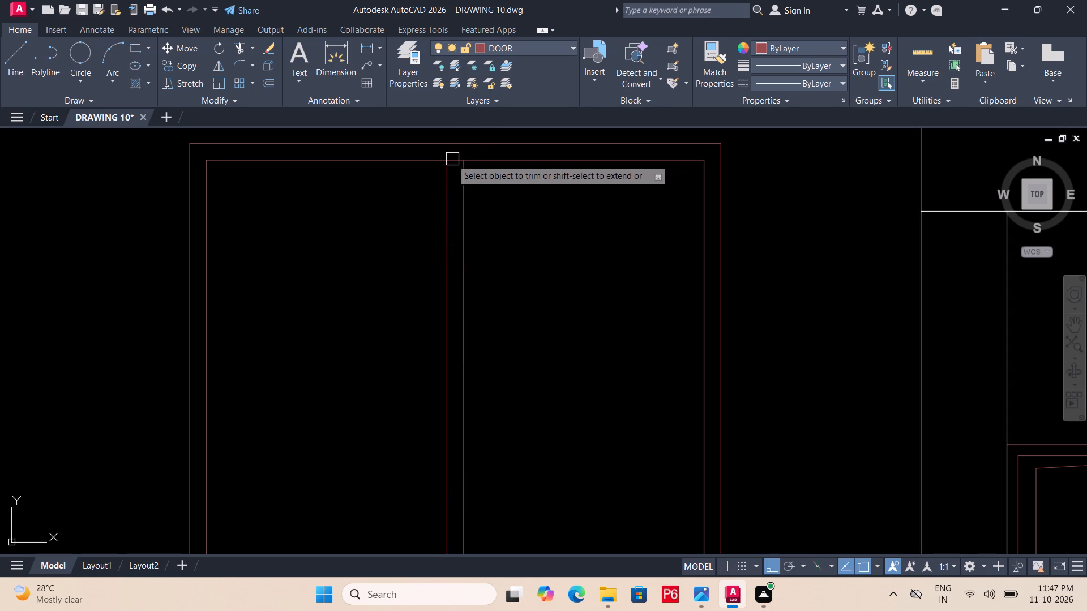
{"action": "left_click", "coordinate": [456, 158]}
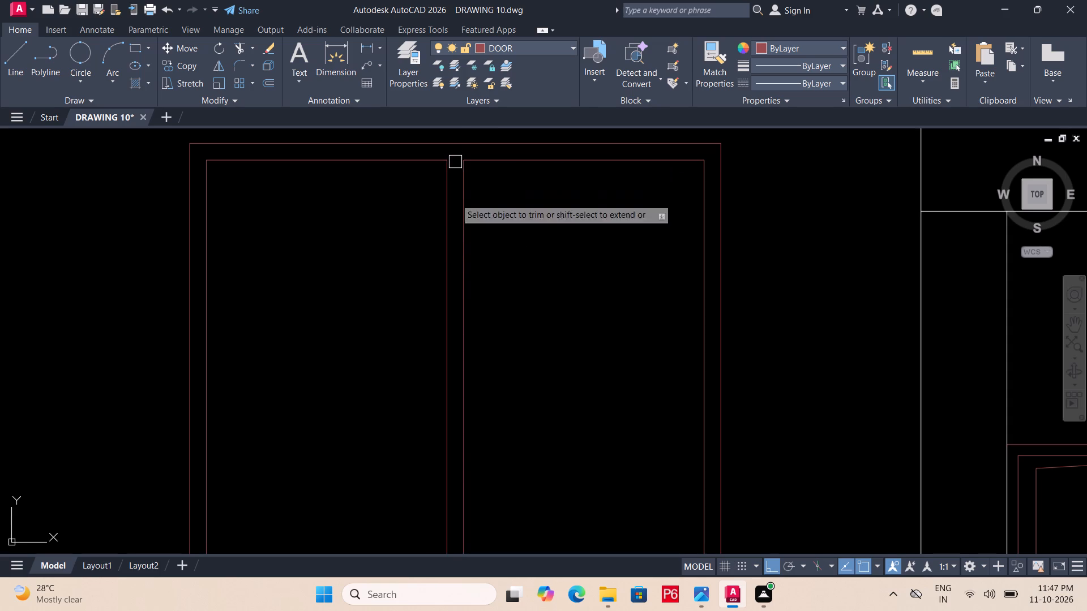
{"action": "scroll", "coordinate": [459, 260], "scroll_direction": "down", "scroll_amount": 1}
{"action": "middle_click_drag", "start_coordinate": [459, 260], "coordinate": [455, 200]}
{"action": "key", "text": "Escape"}
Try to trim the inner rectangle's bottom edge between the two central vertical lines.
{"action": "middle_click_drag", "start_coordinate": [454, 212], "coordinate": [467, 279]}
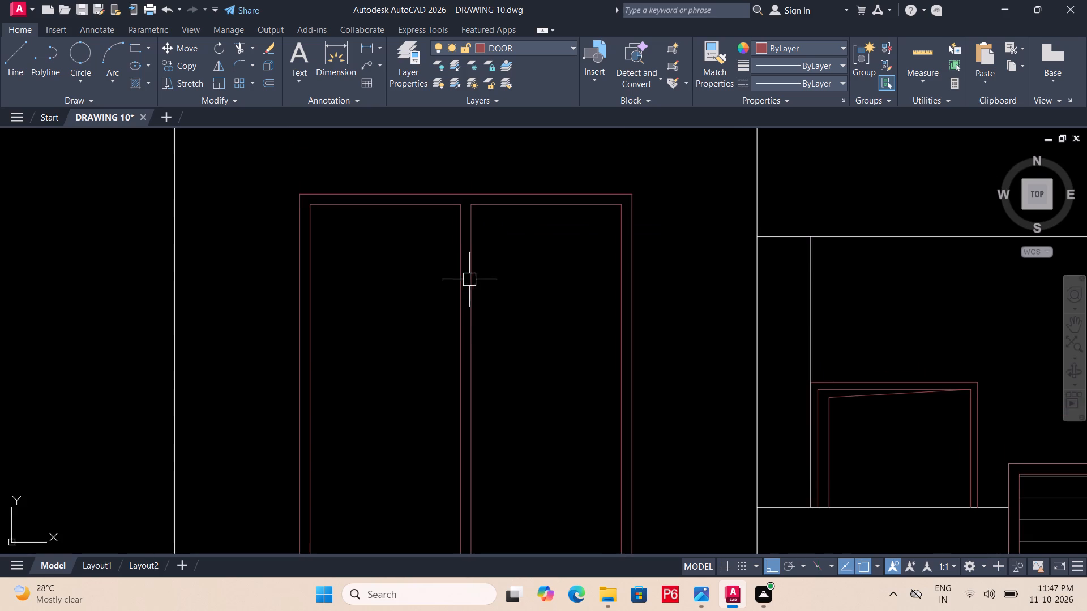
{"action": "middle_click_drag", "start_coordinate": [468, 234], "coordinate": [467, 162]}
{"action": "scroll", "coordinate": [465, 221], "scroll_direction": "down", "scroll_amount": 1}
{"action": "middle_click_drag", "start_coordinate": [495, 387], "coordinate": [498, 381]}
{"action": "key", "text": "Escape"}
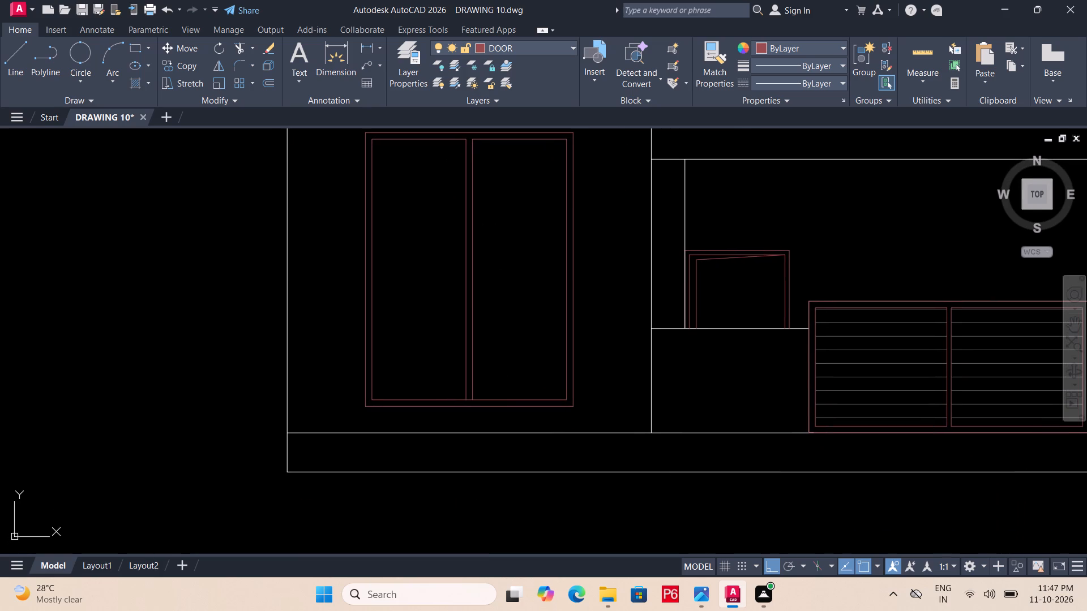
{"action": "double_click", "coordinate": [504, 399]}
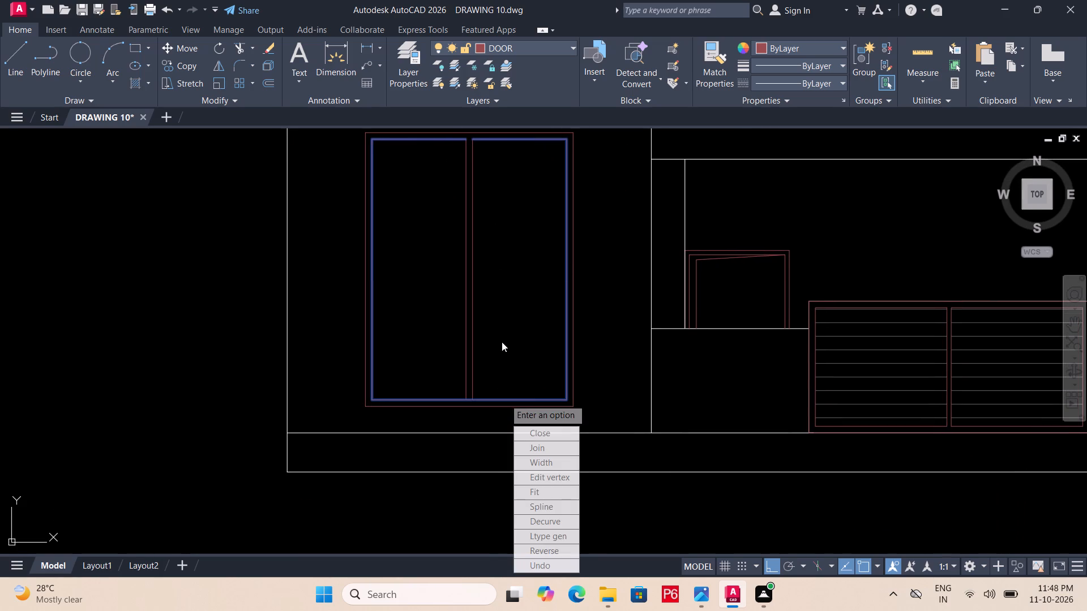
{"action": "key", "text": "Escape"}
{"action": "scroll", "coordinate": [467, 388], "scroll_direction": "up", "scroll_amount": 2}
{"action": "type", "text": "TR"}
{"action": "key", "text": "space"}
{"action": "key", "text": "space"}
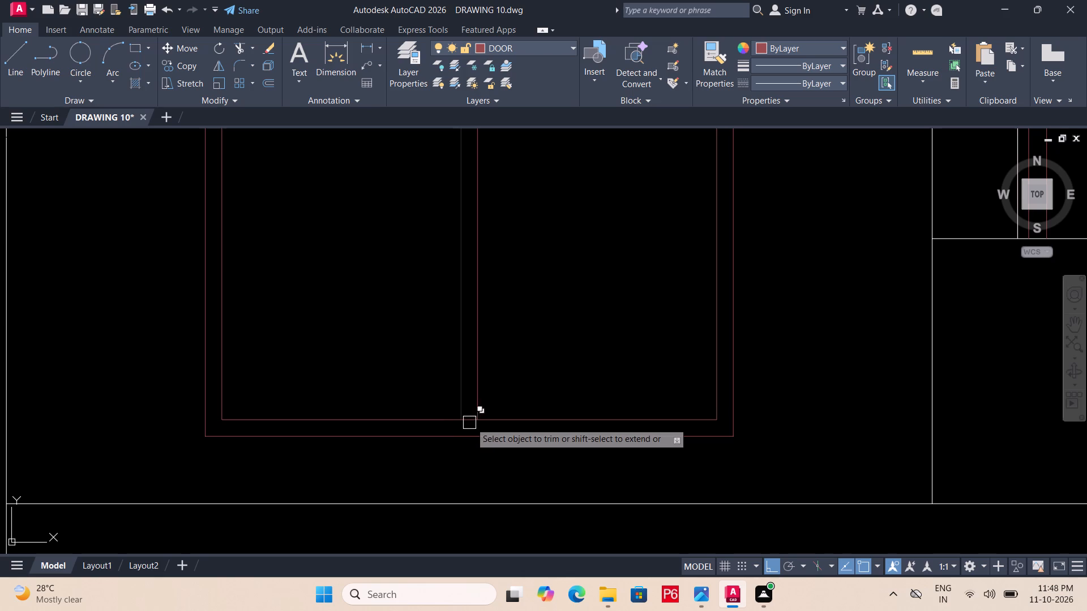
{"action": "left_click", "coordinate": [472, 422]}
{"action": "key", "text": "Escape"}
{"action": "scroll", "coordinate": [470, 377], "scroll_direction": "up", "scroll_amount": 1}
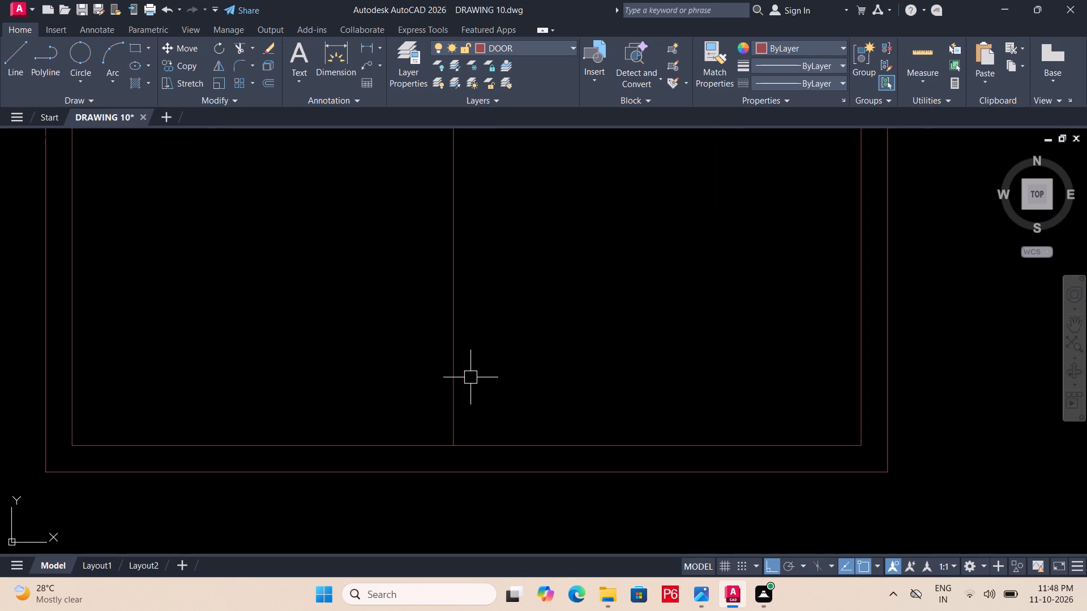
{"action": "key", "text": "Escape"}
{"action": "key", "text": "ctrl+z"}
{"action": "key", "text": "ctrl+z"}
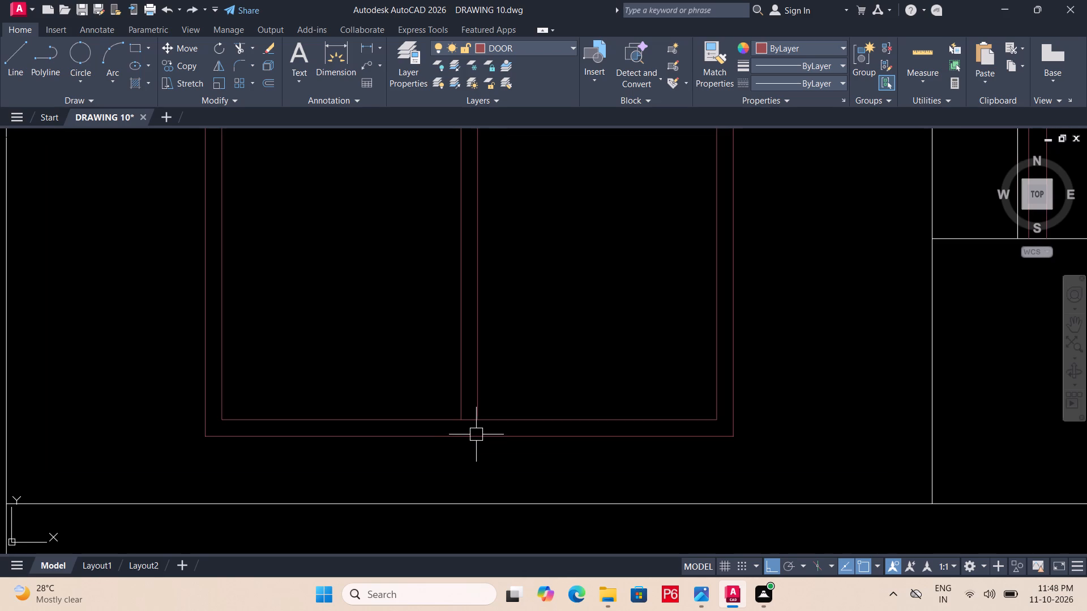
Explode the window's inner rectangle into separate lines.
{"action": "key", "text": "Escape"}
{"action": "scroll", "coordinate": [464, 425], "scroll_direction": "up", "scroll_amount": 1}
{"action": "left_click", "coordinate": [513, 416]}
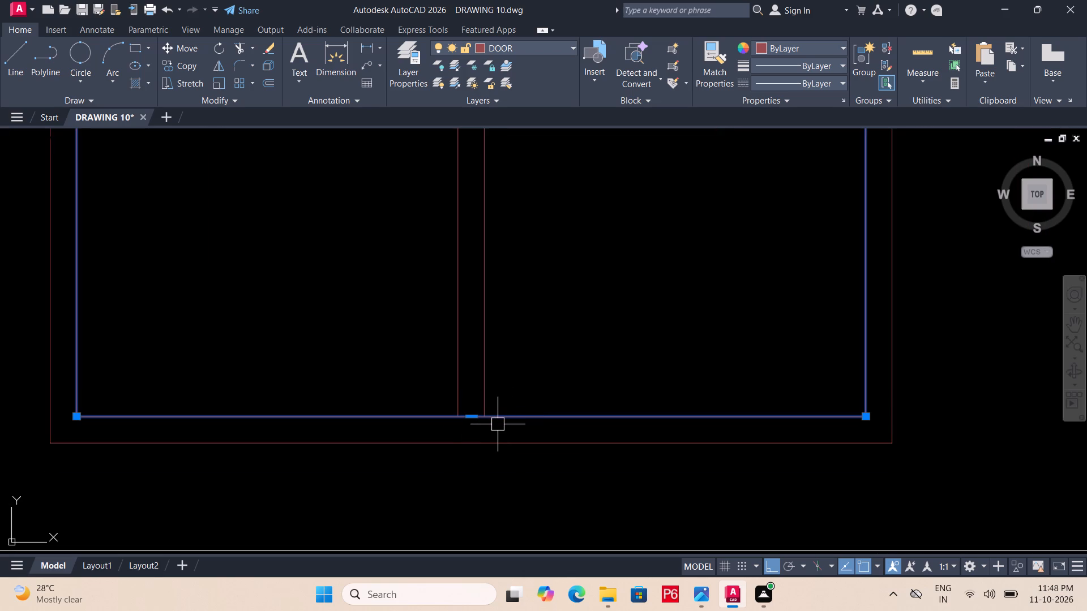
{"action": "scroll", "coordinate": [497, 424], "scroll_direction": "down", "scroll_amount": 4}
{"action": "middle_click_drag", "start_coordinate": [524, 402], "coordinate": [498, 421]}
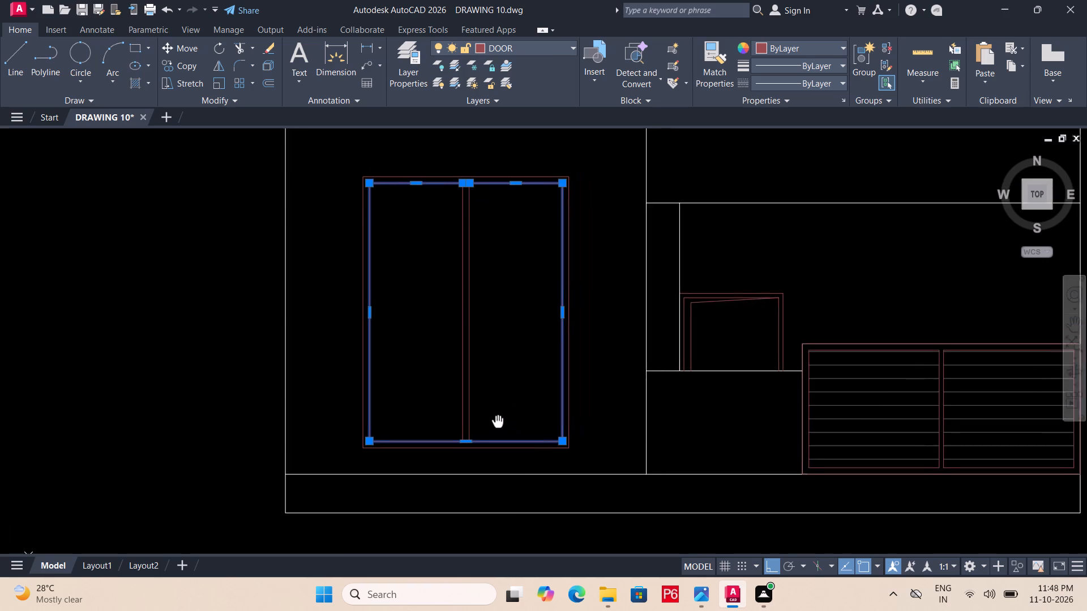
{"action": "middle_click_drag", "start_coordinate": [498, 421], "coordinate": [498, 414]}
{"action": "scroll", "coordinate": [498, 417], "scroll_direction": "up", "scroll_amount": 2}
{"action": "type", "text": "EXPL"}
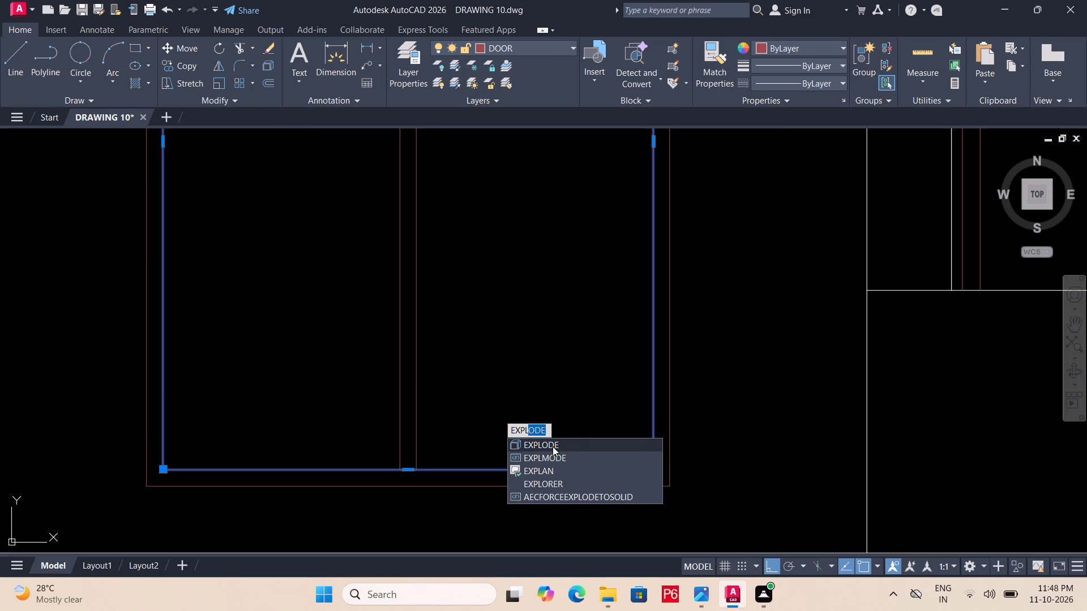
{"action": "double_click", "coordinate": [554, 445]}
{"action": "key", "text": "Escape"}
Trim the inner frame's bottom edge between the two central vertical lines of the window.
{"action": "scroll", "coordinate": [407, 473], "scroll_direction": "up", "scroll_amount": 2}
{"action": "type", "text": "TR"}
{"action": "key", "text": "space"}
{"action": "key", "text": "space"}
{"action": "left_click", "coordinate": [408, 468]}
Save the drawing.
{"action": "scroll", "coordinate": [435, 454], "scroll_direction": "down", "scroll_amount": 1}
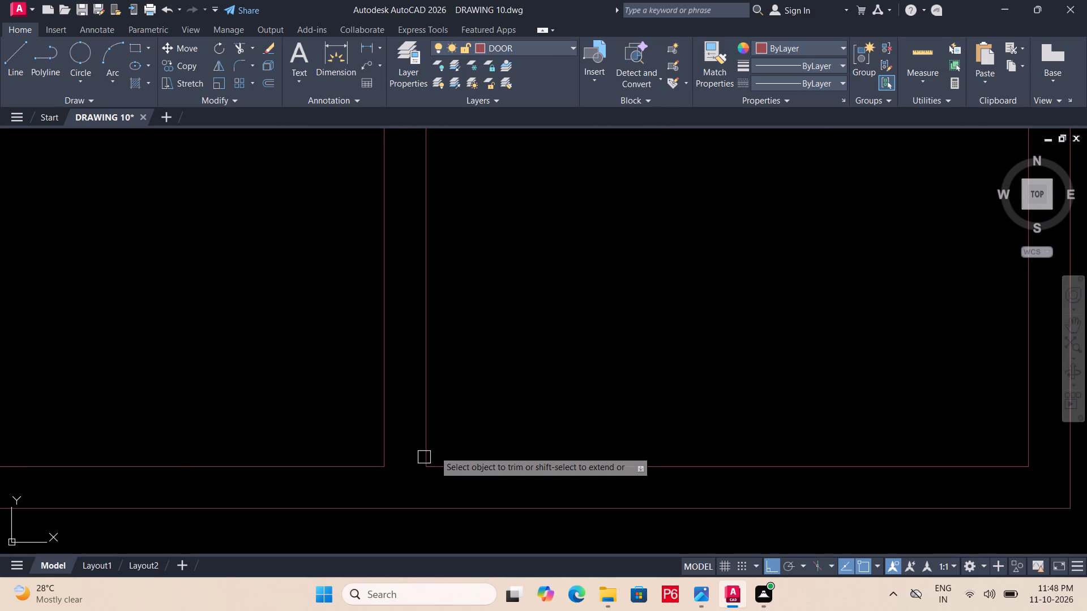
{"action": "scroll", "coordinate": [437, 460], "scroll_direction": "down", "scroll_amount": 1}
{"action": "key", "text": "ctrl+s"}
{"action": "key", "text": "ctrl+s"}
{"action": "key", "text": "ctrl+s"}
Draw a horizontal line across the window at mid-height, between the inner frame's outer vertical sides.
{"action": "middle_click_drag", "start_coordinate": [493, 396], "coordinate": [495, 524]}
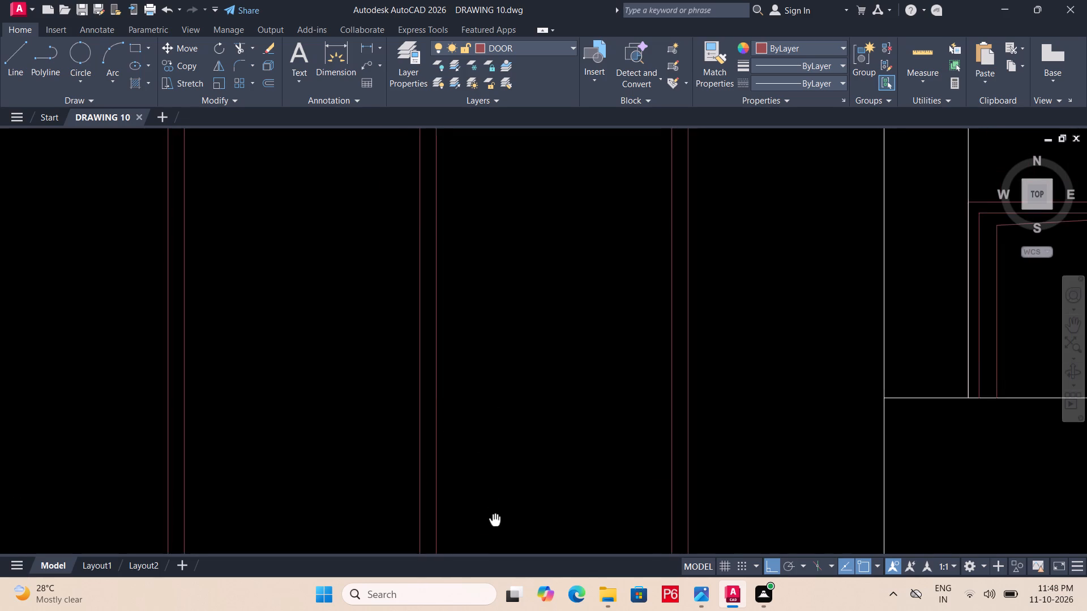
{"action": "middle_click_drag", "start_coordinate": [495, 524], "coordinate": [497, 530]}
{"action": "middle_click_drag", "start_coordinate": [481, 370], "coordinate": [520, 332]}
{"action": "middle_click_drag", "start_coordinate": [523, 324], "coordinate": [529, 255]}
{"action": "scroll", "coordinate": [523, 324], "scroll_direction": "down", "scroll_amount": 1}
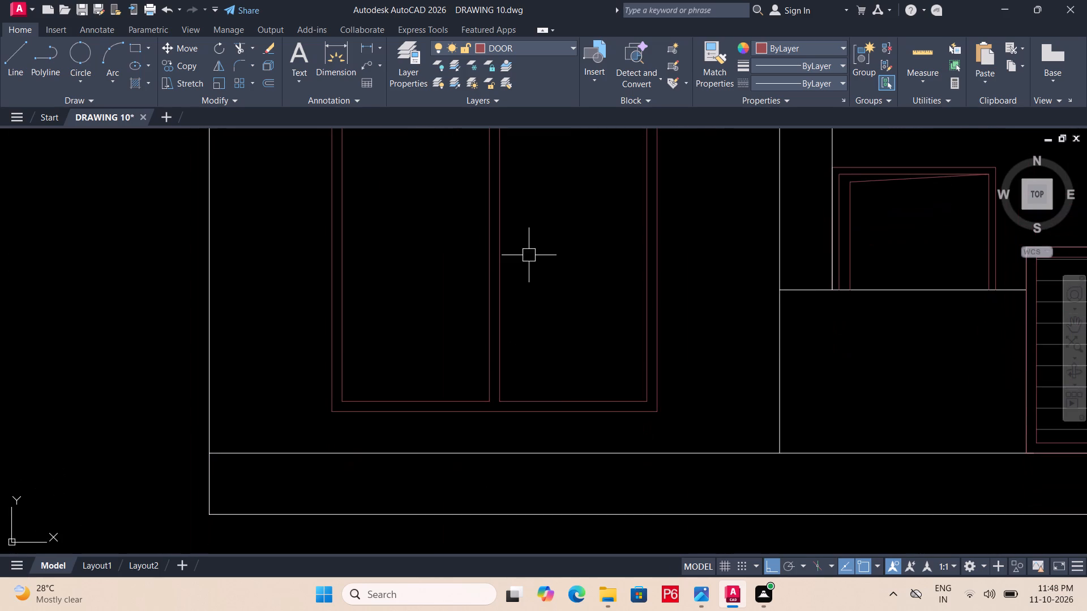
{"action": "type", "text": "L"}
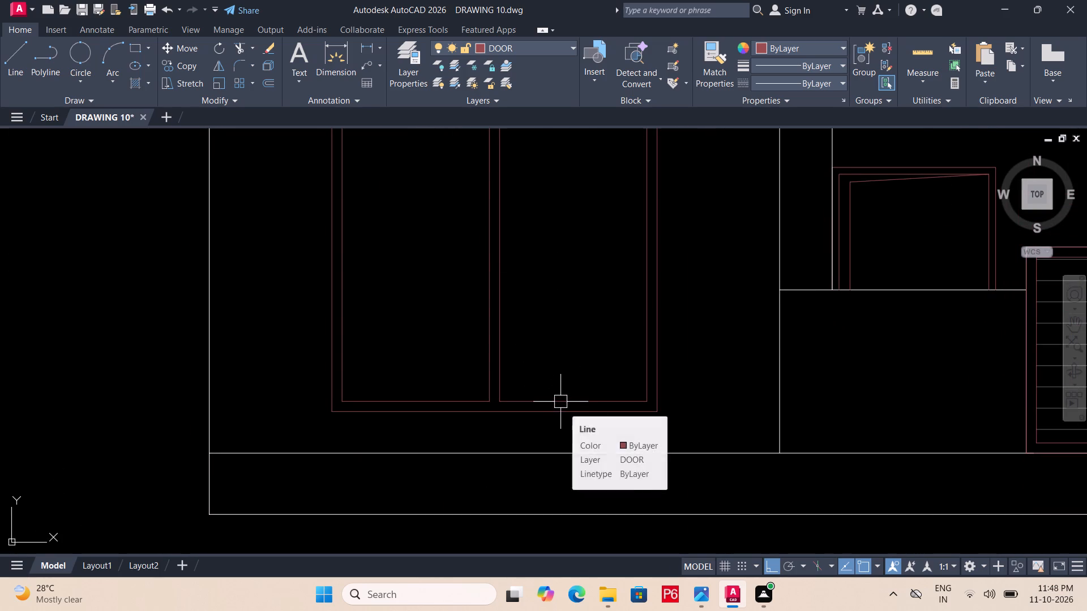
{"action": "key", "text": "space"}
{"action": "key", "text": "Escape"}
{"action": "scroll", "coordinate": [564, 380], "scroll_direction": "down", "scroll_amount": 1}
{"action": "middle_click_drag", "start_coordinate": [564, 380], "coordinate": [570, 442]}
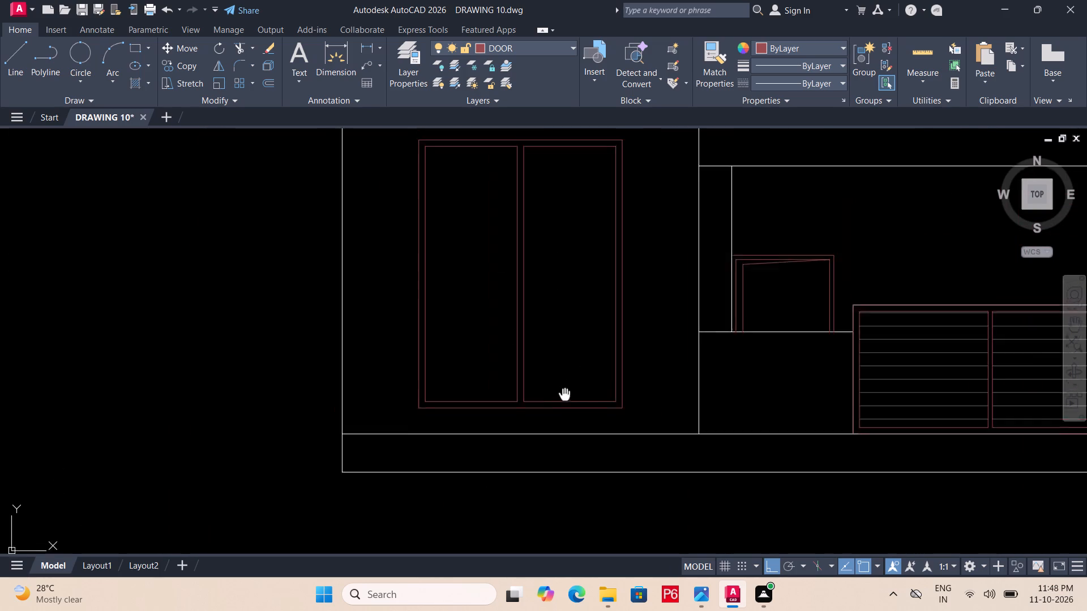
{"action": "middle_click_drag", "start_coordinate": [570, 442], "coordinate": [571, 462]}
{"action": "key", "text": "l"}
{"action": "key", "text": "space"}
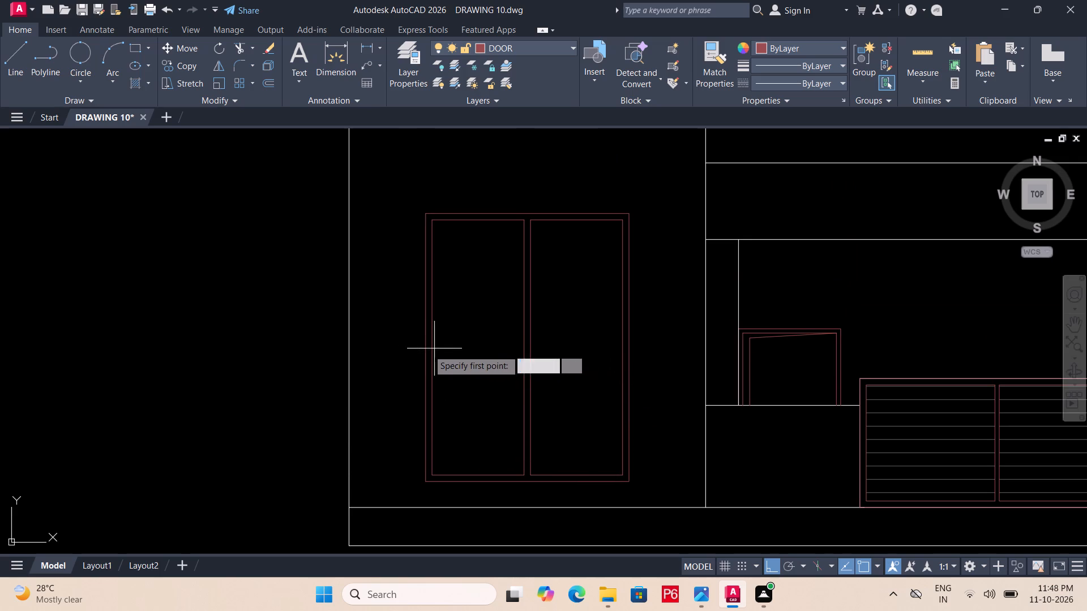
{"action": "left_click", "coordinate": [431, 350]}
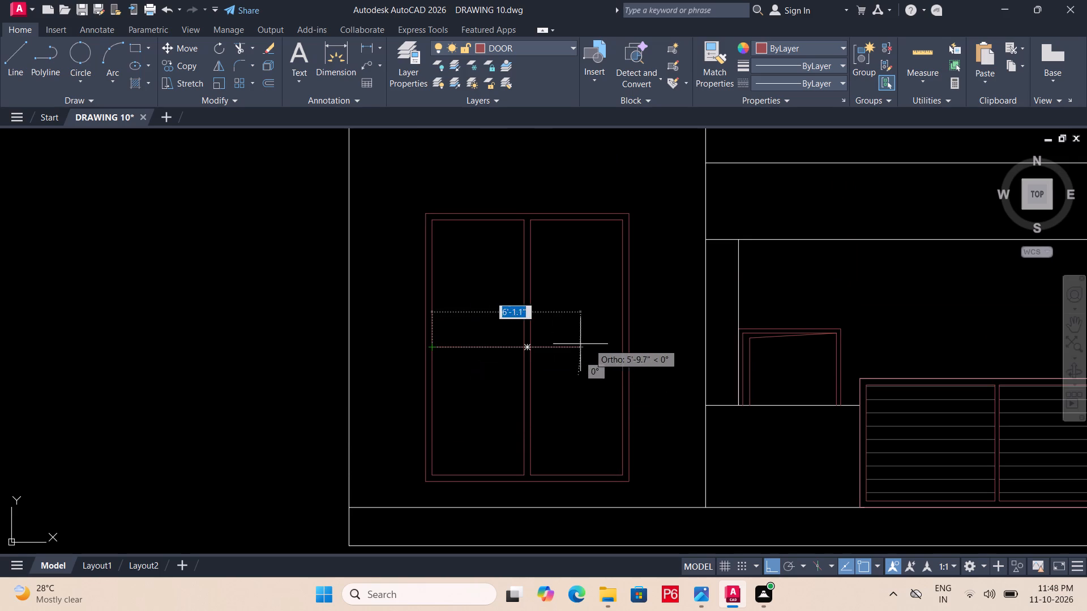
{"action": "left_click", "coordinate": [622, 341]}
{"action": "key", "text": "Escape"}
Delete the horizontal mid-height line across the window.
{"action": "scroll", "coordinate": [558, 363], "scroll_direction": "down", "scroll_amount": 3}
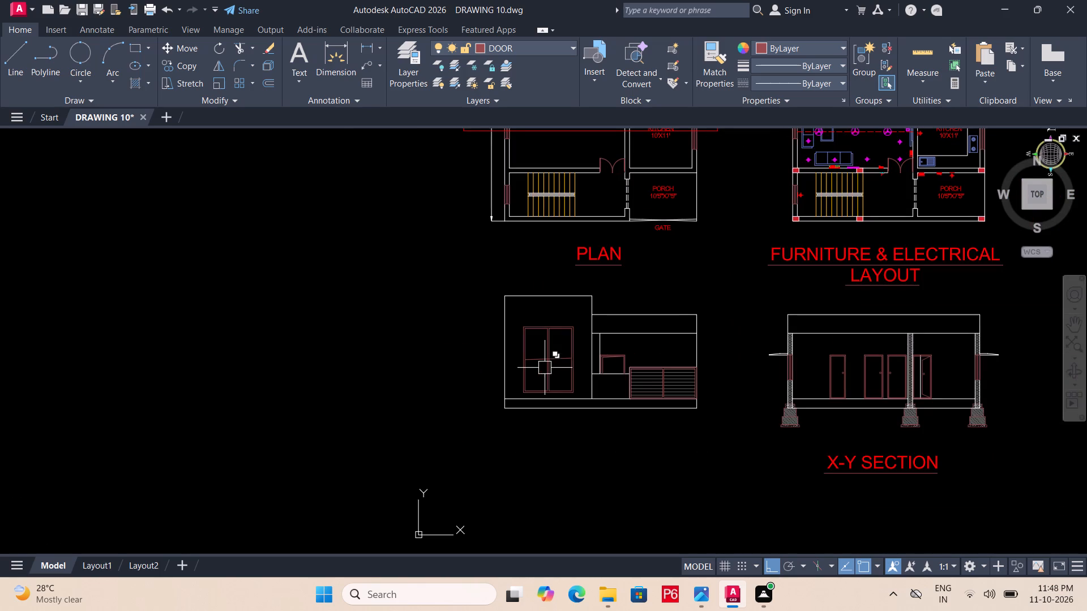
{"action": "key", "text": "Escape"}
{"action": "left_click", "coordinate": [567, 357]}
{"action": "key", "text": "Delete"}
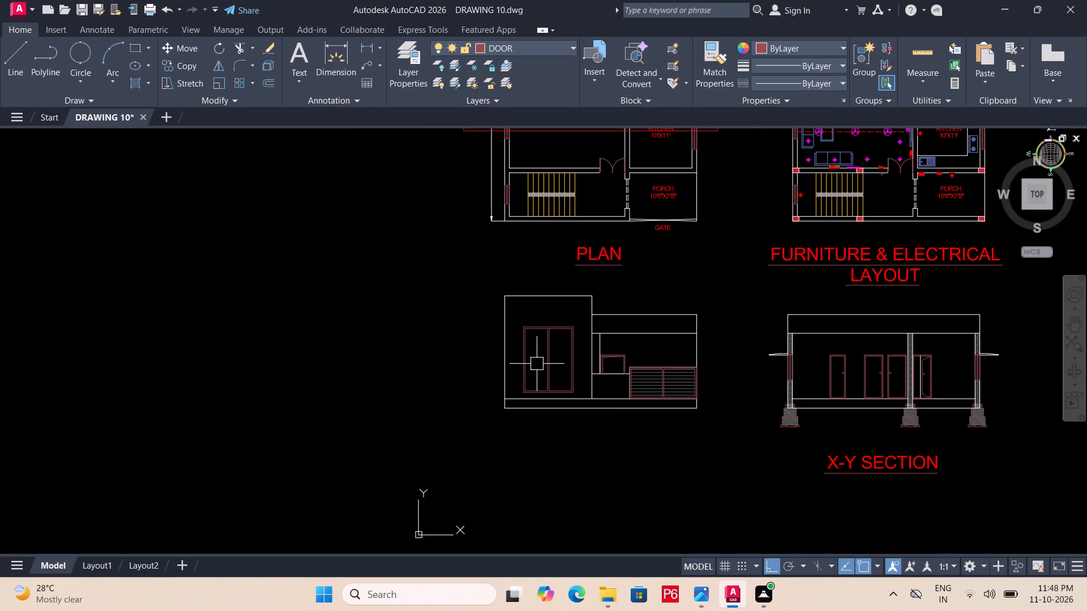
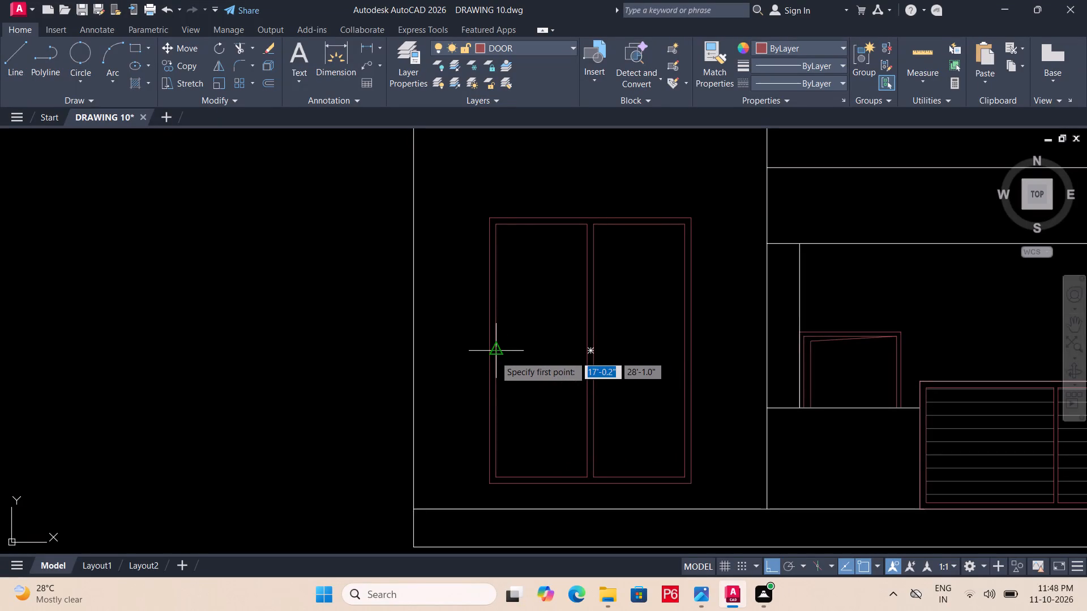
Draw a horizontal line across the window at mid-height between the inner frame's outer vertical sides.
{"action": "left_click", "coordinate": [495, 356]}
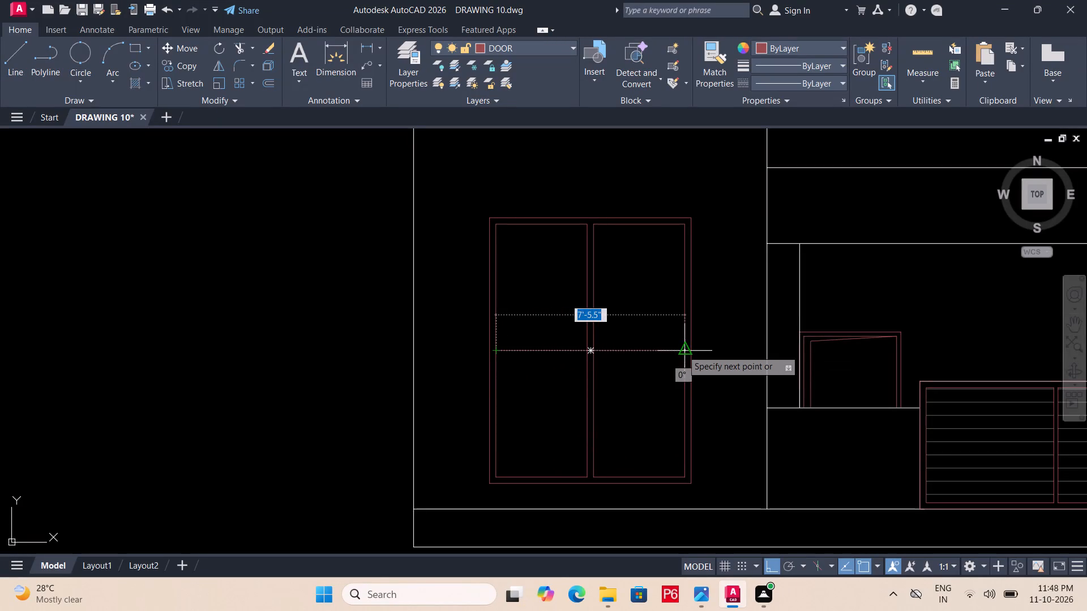
{"action": "left_click", "coordinate": [686, 350]}
{"action": "key", "text": "Escape"}
Offset the window's mid-height line 2' upward and 2' downward.
{"action": "left_click", "coordinate": [660, 352]}
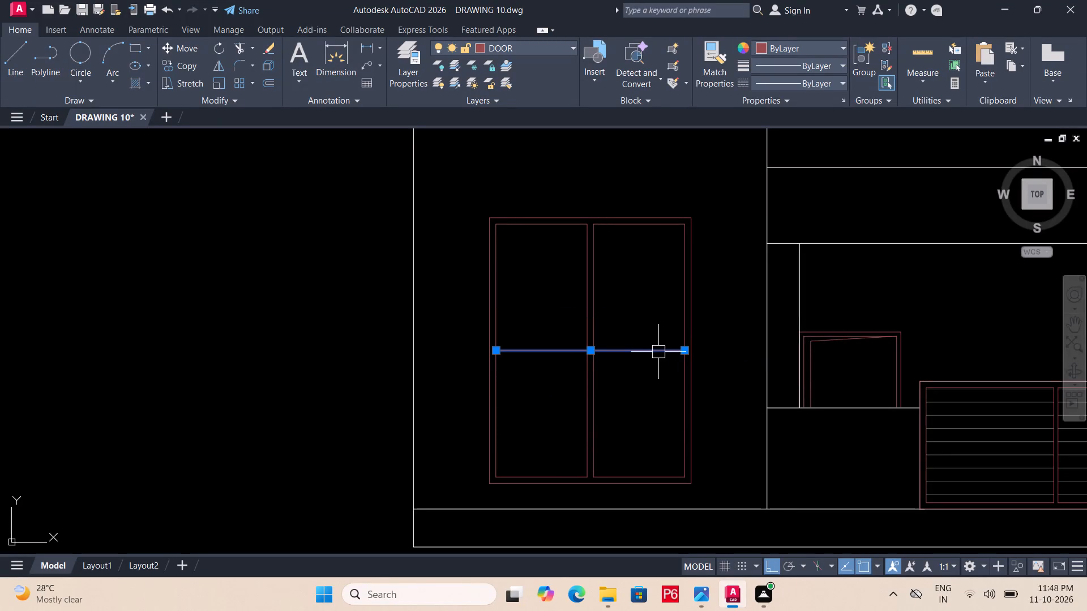
{"action": "key", "text": "o"}
{"action": "key", "text": "Return"}
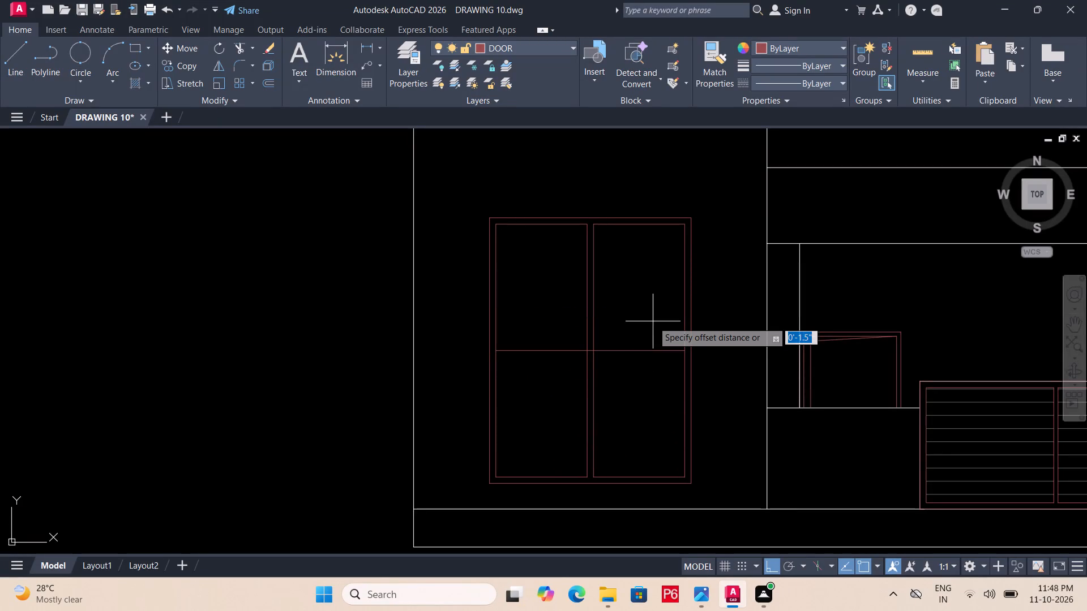
{"action": "type", "text": "2'"}
{"action": "key", "text": "Return"}
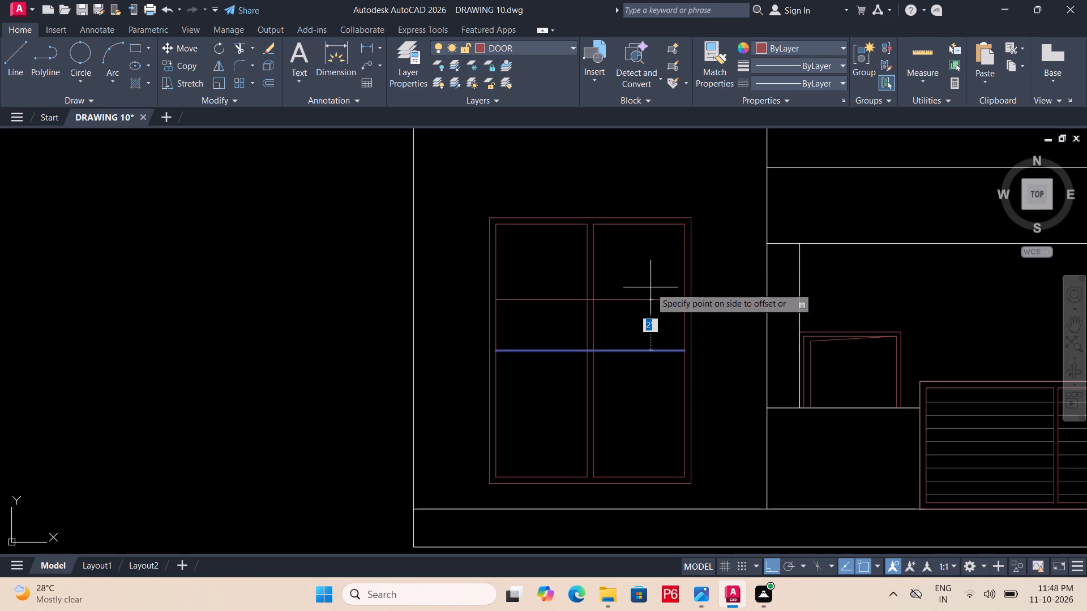
{"action": "left_click", "coordinate": [651, 287]}
{"action": "left_click", "coordinate": [644, 347]}
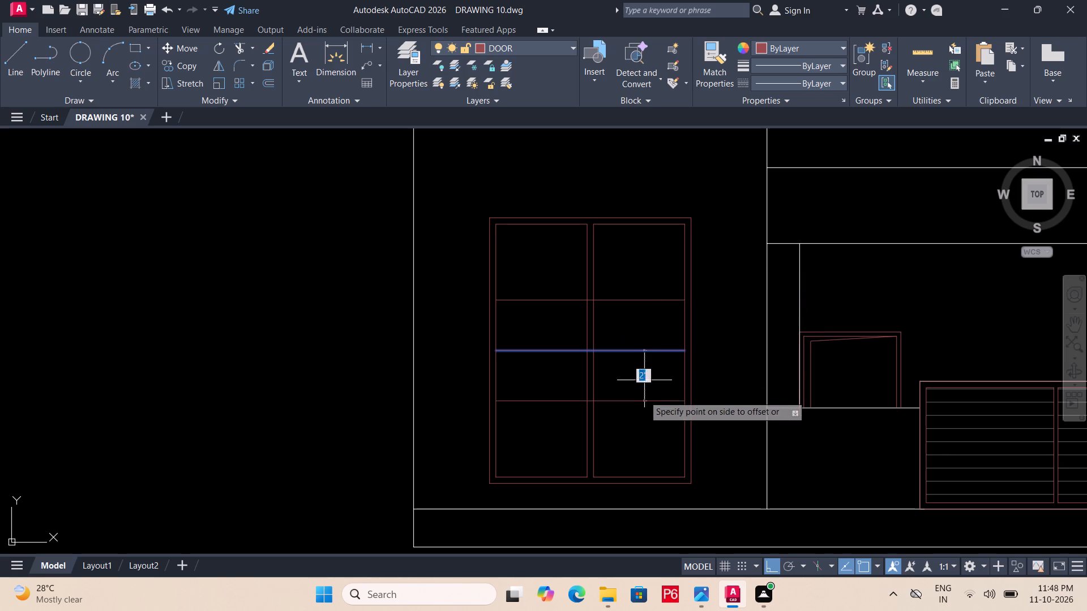
{"action": "left_click_drag", "start_coordinate": [644, 397], "coordinate": [657, 378]}
{"action": "key", "text": "Escape"}
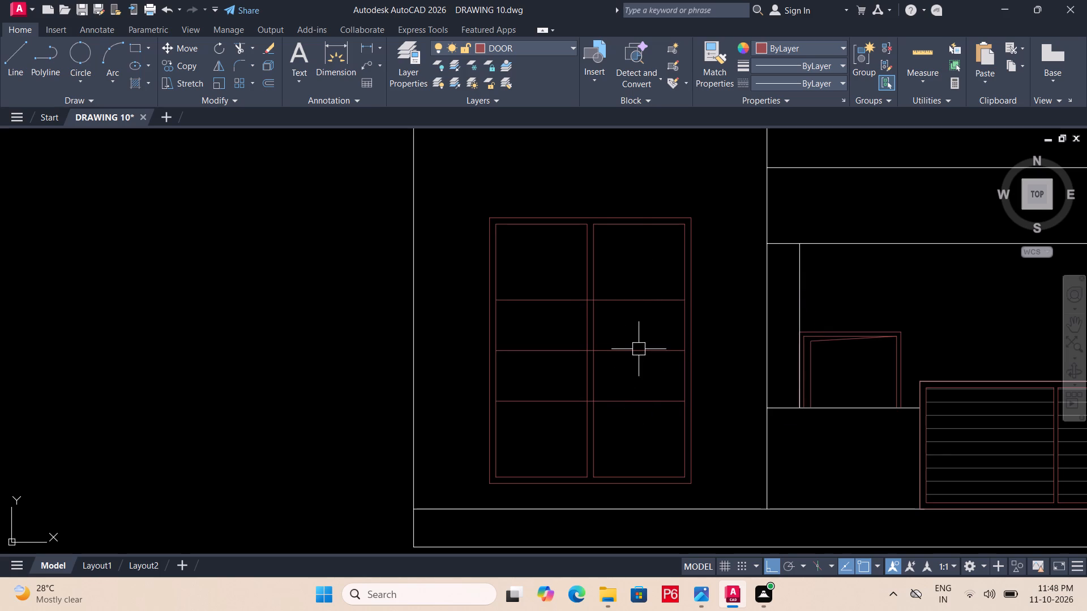
Delete the original mid-height line, keeping the two offset lines.
{"action": "left_click", "coordinate": [640, 345]}
{"action": "key", "text": "Delete"}
Offset the window's upper horizontal line 3" downward and its lower horizontal line 3" upward to form two crossbars.
{"action": "scroll", "coordinate": [589, 317], "scroll_direction": "up", "scroll_amount": 1}
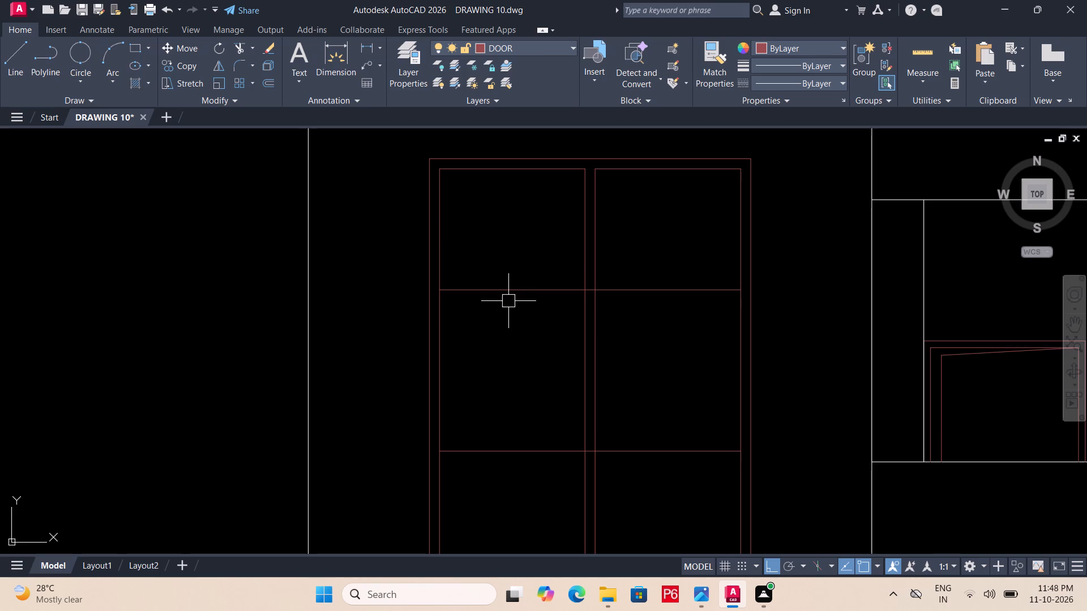
{"action": "key", "text": "o"}
{"action": "key", "text": "Return"}
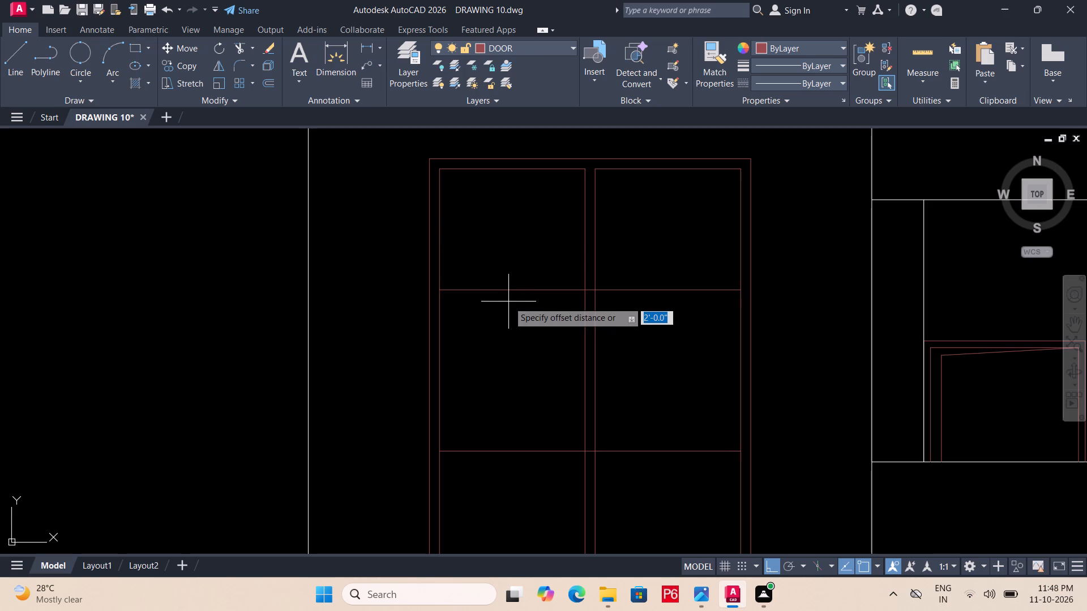
{"action": "scroll", "coordinate": [508, 302], "scroll_direction": "down", "scroll_amount": 1}
{"action": "middle_click_drag", "start_coordinate": [508, 302], "coordinate": [502, 265]}
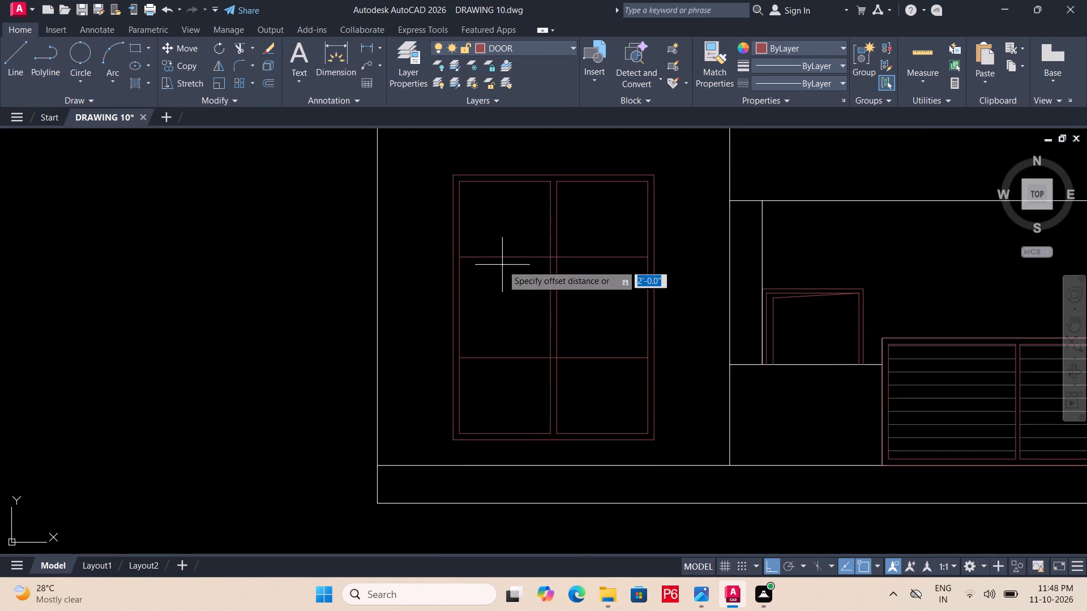
{"action": "key", "text": "2"}
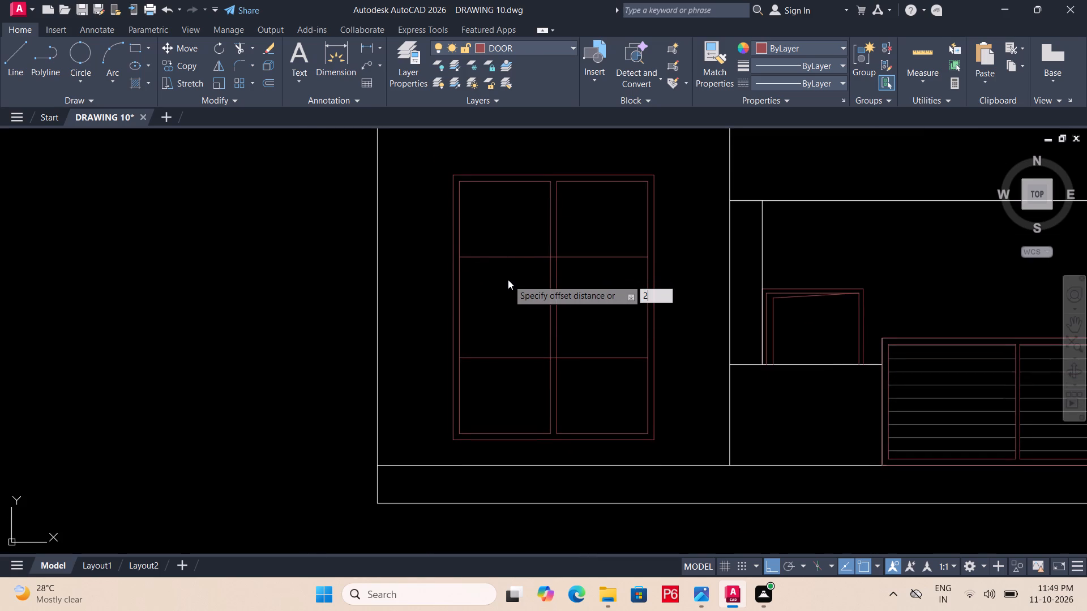
{"action": "key", "text": "BackSpace"}
{"action": "key", "text": "BackSpace"}
{"action": "key", "text": "3"}
{"action": "key", "text": "shift+quotedbl"}
{"action": "key", "text": "Return"}
{"action": "double_click", "coordinate": [518, 261]}
{"action": "left_click", "coordinate": [516, 311]}
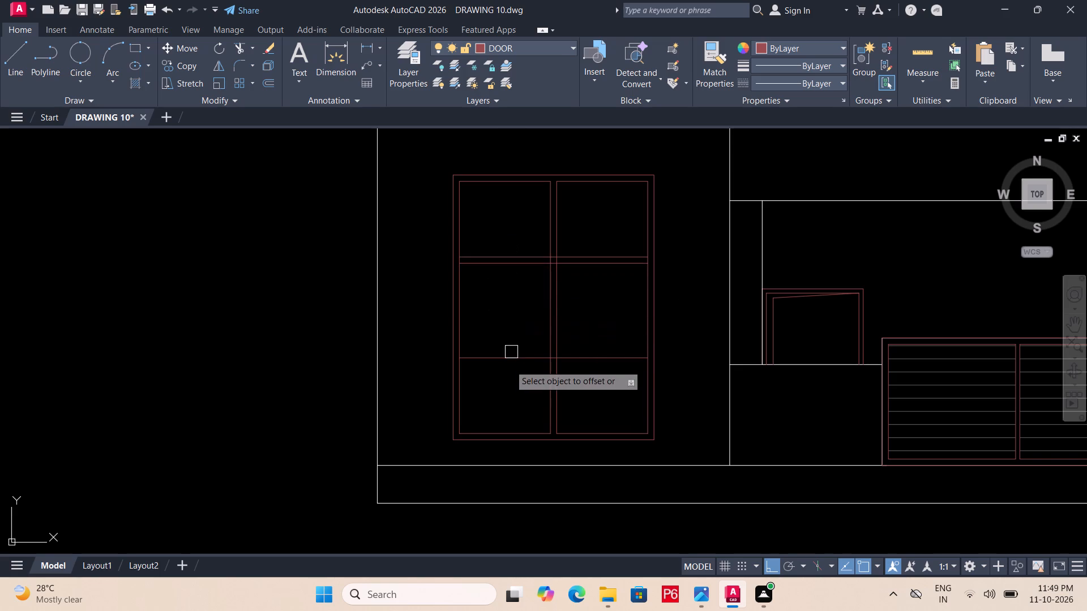
{"action": "left_click", "coordinate": [513, 361]}
{"action": "double_click", "coordinate": [518, 338]}
{"action": "scroll", "coordinate": [557, 313], "scroll_direction": "up", "scroll_amount": 2}
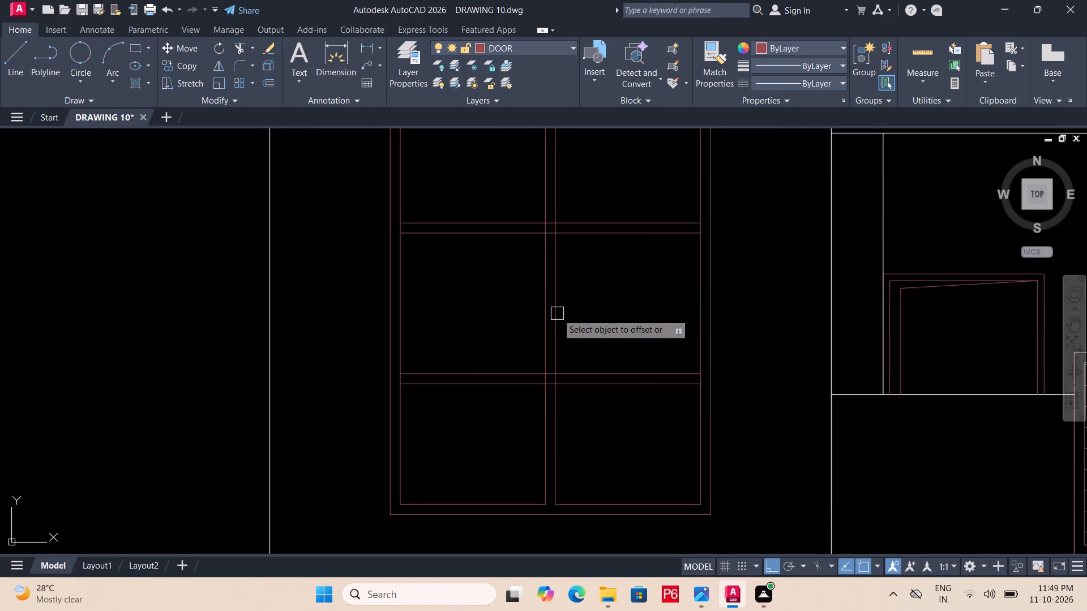
{"action": "key", "text": "Escape"}
{"action": "key", "text": "Escape"}
Trim the overlapping line segments where the upper crossbar meets the window's central vertical bar.
{"action": "type", "text": "TR"}
{"action": "key", "text": "space"}
{"action": "key", "text": "space"}
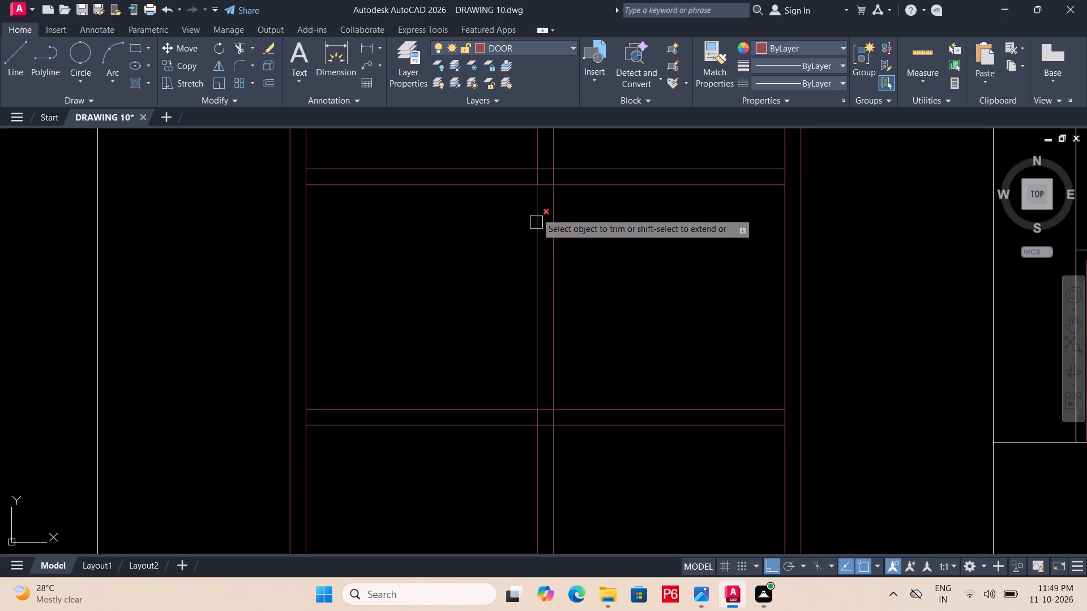
{"action": "middle_click_drag", "start_coordinate": [538, 209], "coordinate": [551, 346]}
{"action": "scroll", "coordinate": [558, 312], "scroll_direction": "up", "scroll_amount": 2}
{"action": "left_click", "coordinate": [584, 319]}
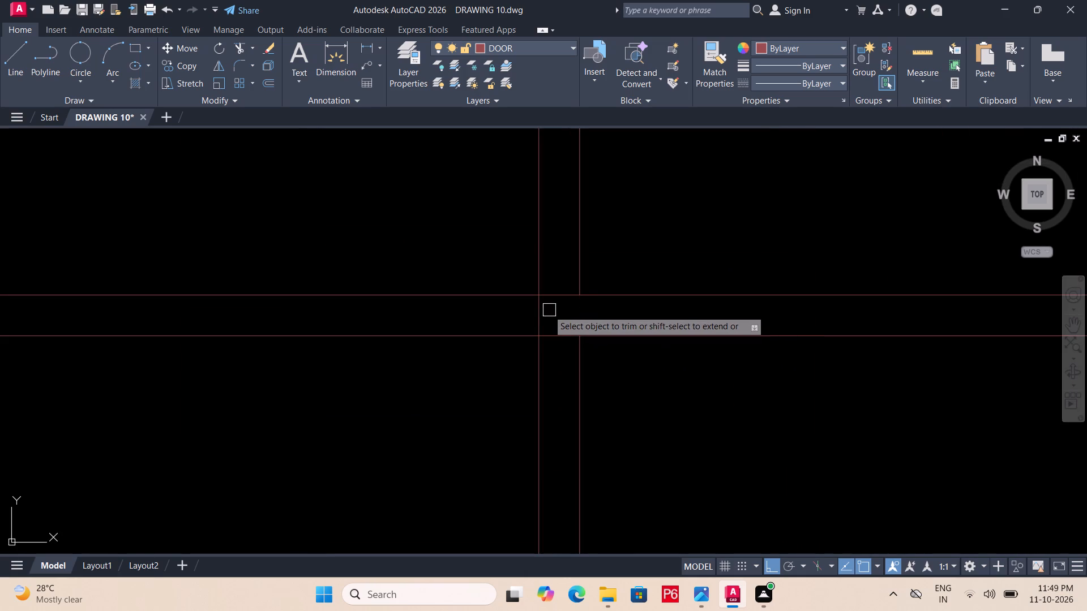
{"action": "left_click", "coordinate": [541, 310]}
{"action": "double_click", "coordinate": [558, 295]}
{"action": "left_click_drag", "start_coordinate": [558, 337], "coordinate": [558, 329]}
Trim the overlapping line segments where the lower crossbar meets the window's central vertical bar.
{"action": "scroll", "coordinate": [544, 275], "scroll_direction": "down", "scroll_amount": 2}
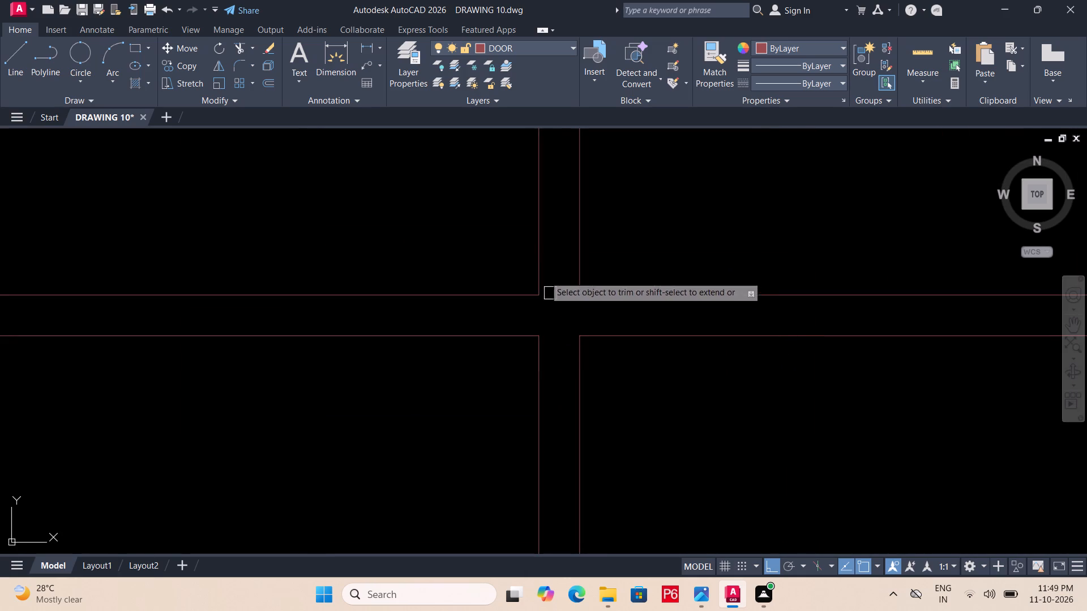
{"action": "scroll", "coordinate": [541, 269], "scroll_direction": "down", "scroll_amount": 1}
{"action": "middle_click_drag", "start_coordinate": [563, 423], "coordinate": [576, 337]}
{"action": "scroll", "coordinate": [567, 432], "scroll_direction": "up", "scroll_amount": 2}
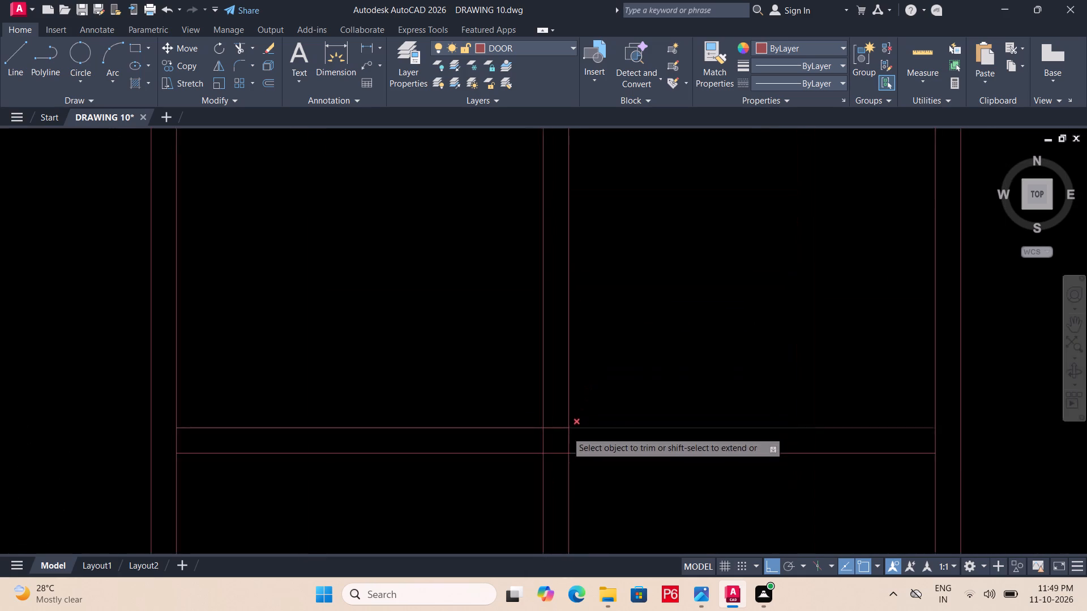
{"action": "scroll", "coordinate": [560, 442], "scroll_direction": "up", "scroll_amount": 2}
{"action": "double_click", "coordinate": [559, 373]}
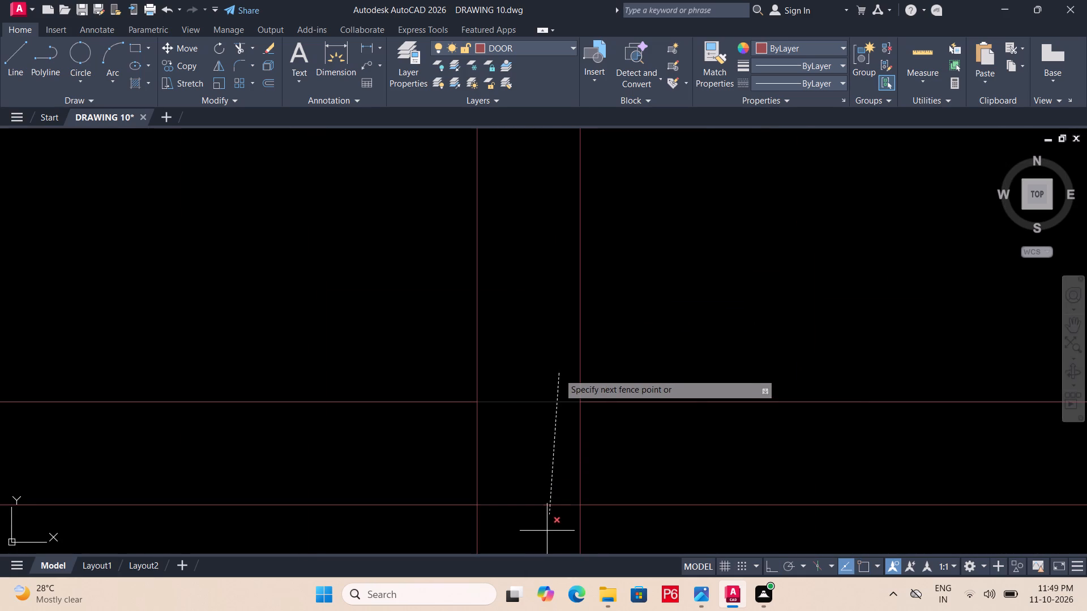
{"action": "left_click_drag", "start_coordinate": [546, 535], "coordinate": [549, 507]}
{"action": "left_click", "coordinate": [624, 450]}
{"action": "double_click", "coordinate": [451, 454]}
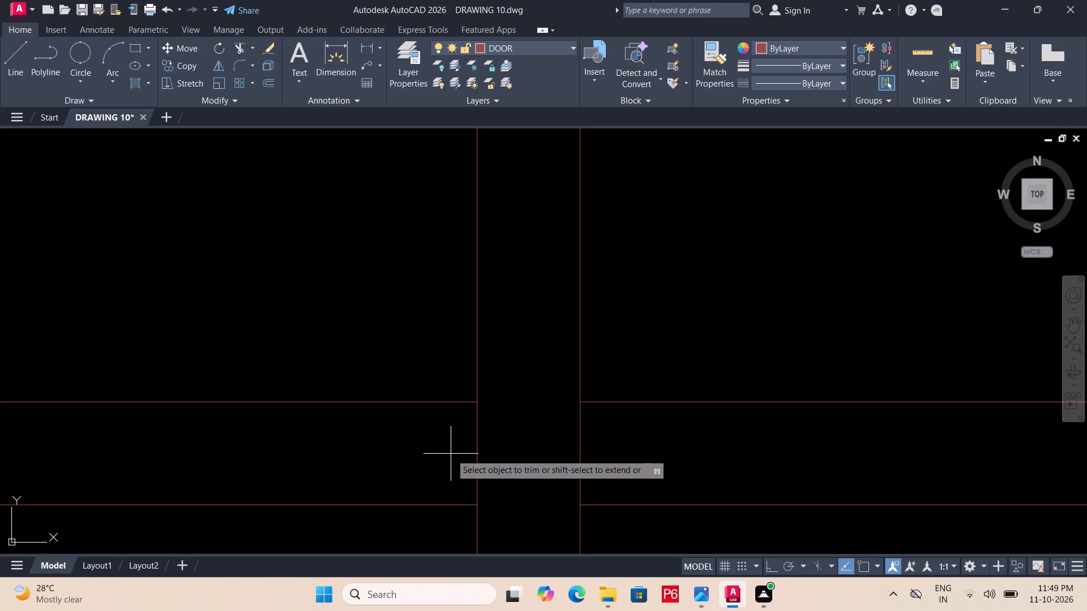
{"action": "double_click", "coordinate": [671, 443]}
{"action": "scroll", "coordinate": [507, 338], "scroll_direction": "down", "scroll_amount": 5}
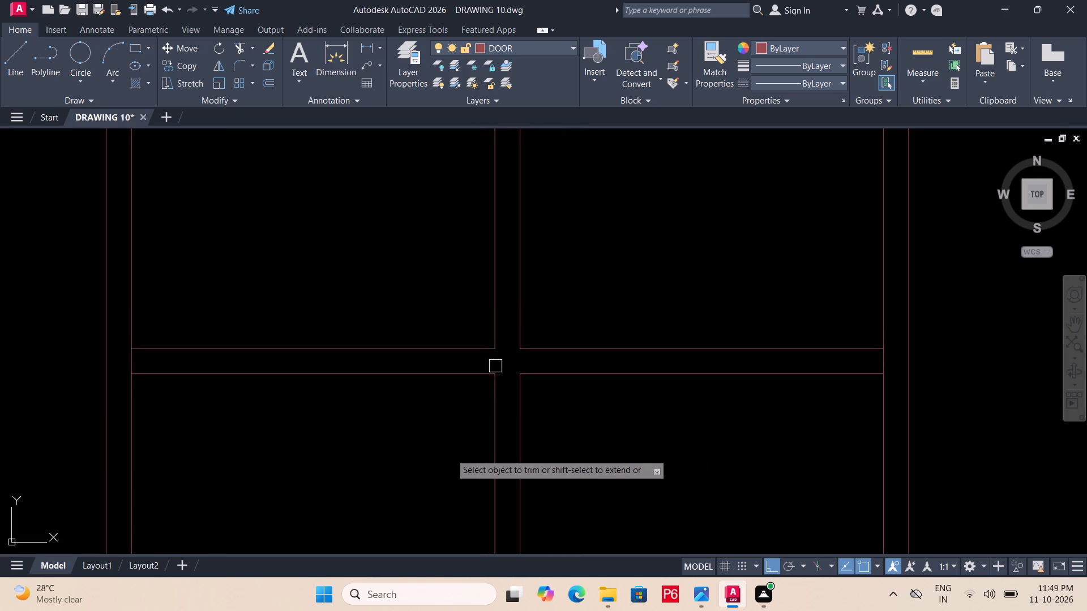
{"action": "scroll", "coordinate": [495, 369], "scroll_direction": "down", "scroll_amount": 1}
{"action": "middle_click_drag", "start_coordinate": [537, 385], "coordinate": [569, 379]}
Save the drawing.
{"action": "key", "text": "ctrl+s"}
{"action": "key", "text": "ctrl+s"}
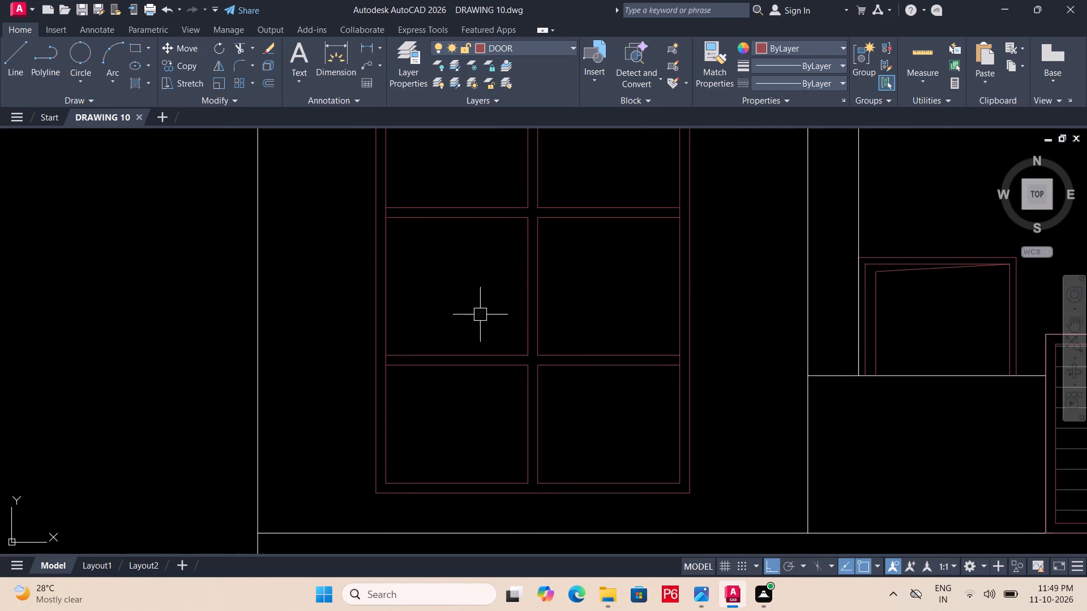
Trim the inner frame's left vertical side between the two lines of both the upper and lower crossbars.
{"action": "scroll", "coordinate": [385, 231], "scroll_direction": "up", "scroll_amount": 2}
{"action": "type", "text": "TR"}
{"action": "key", "text": "space"}
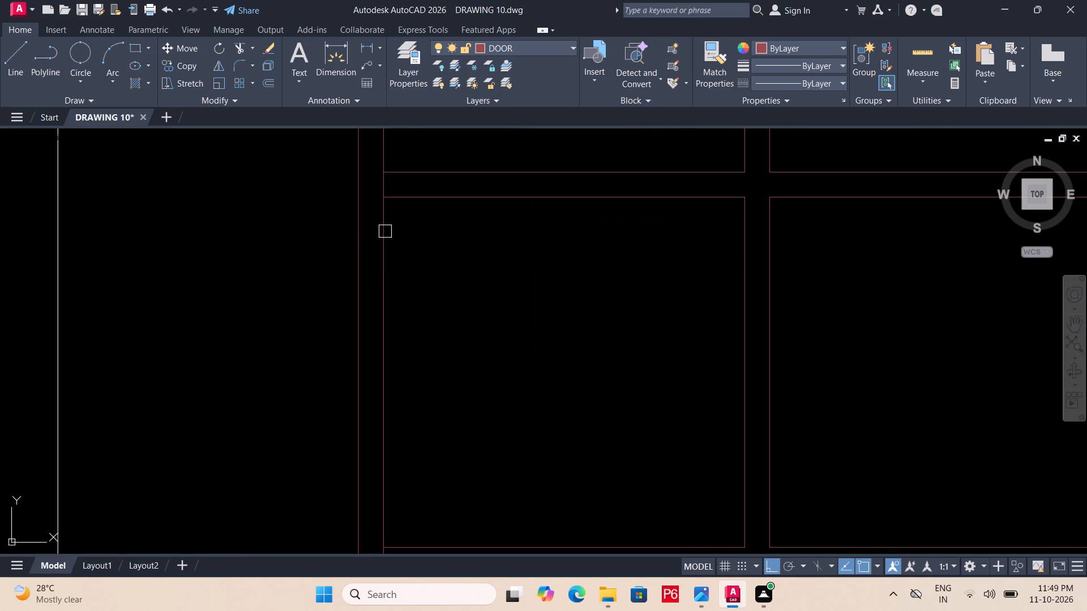
{"action": "key", "text": "space"}
{"action": "left_click", "coordinate": [385, 180]}
{"action": "middle_click_drag", "start_coordinate": [409, 322], "coordinate": [408, 260]}
{"action": "middle_click_drag", "start_coordinate": [408, 260], "coordinate": [412, 230]}
{"action": "scroll", "coordinate": [411, 231], "scroll_direction": "down", "scroll_amount": 1}
{"action": "scroll", "coordinate": [402, 386], "scroll_direction": "up", "scroll_amount": 2}
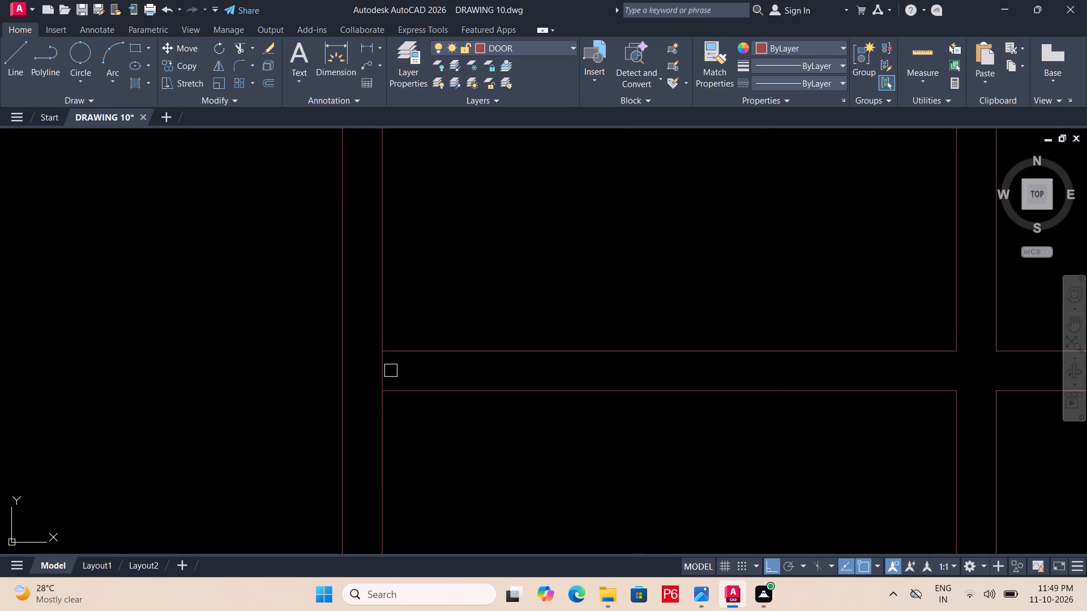
{"action": "left_click", "coordinate": [381, 370]}
Trim the inner frame's right vertical side between the two lines of both the lower and upper crossbars.
{"action": "scroll", "coordinate": [545, 390], "scroll_direction": "down", "scroll_amount": 2}
{"action": "middle_click_drag", "start_coordinate": [504, 406], "coordinate": [238, 436]}
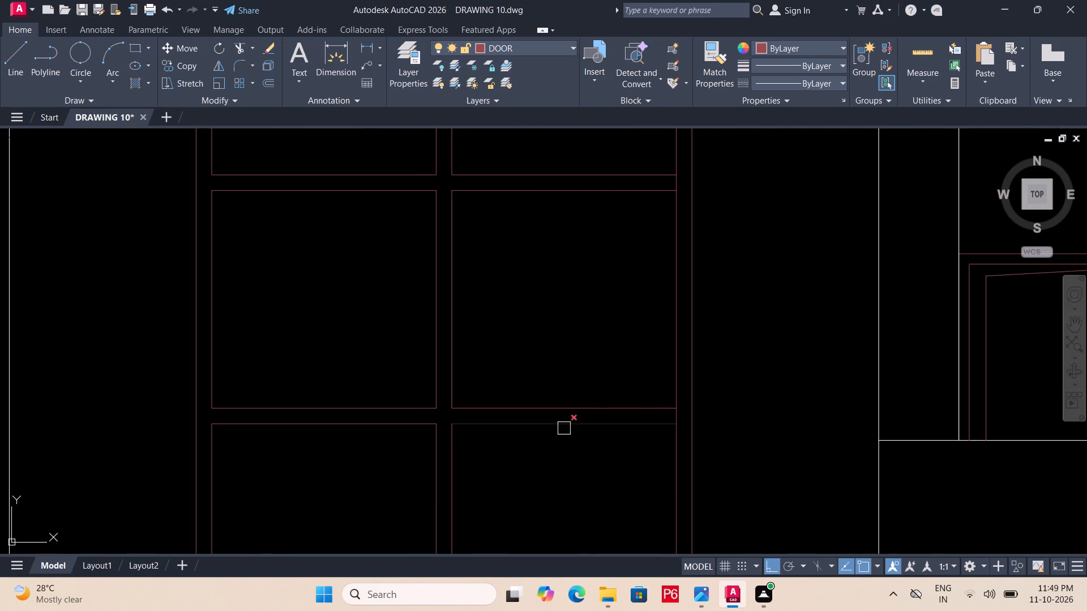
{"action": "scroll", "coordinate": [681, 427], "scroll_direction": "up", "scroll_amount": 2}
{"action": "left_click", "coordinate": [659, 403]}
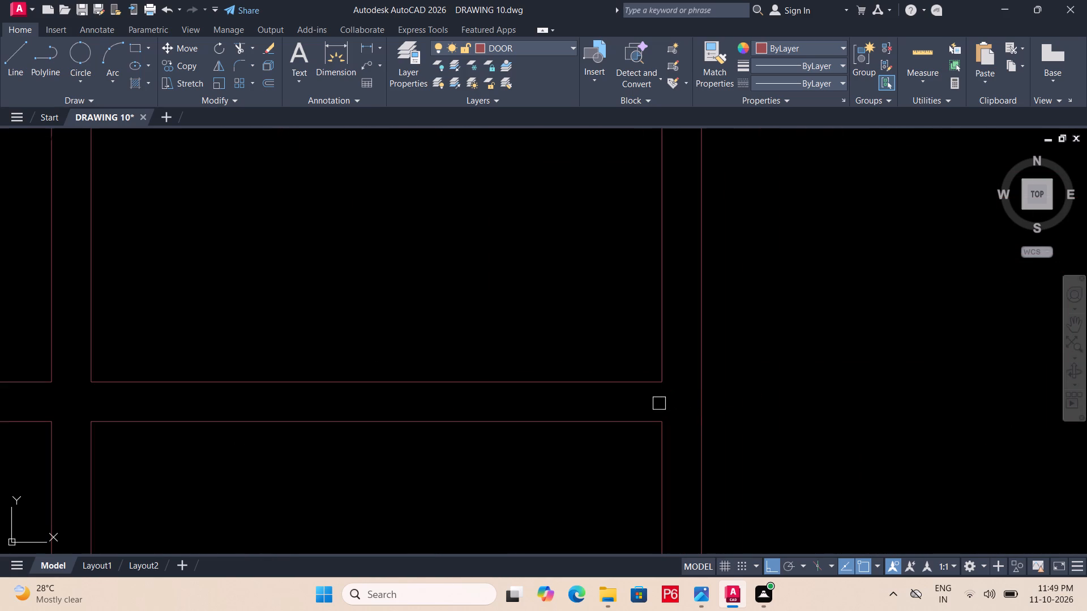
{"action": "scroll", "coordinate": [658, 397], "scroll_direction": "down", "scroll_amount": 2}
{"action": "middle_click_drag", "start_coordinate": [659, 402], "coordinate": [703, 586]}
{"action": "scroll", "coordinate": [698, 339], "scroll_direction": "up", "scroll_amount": 2}
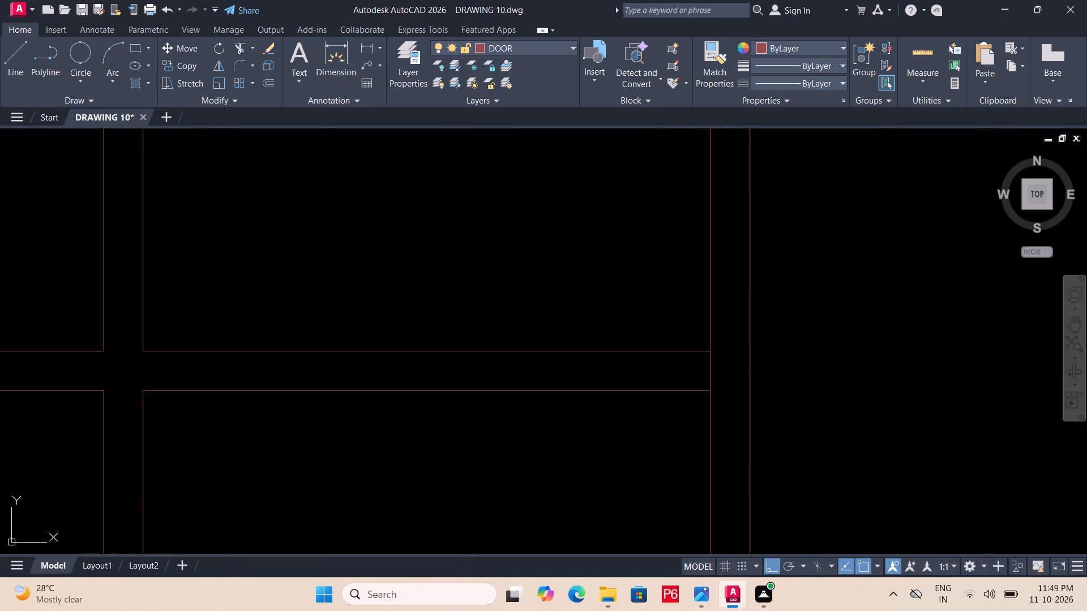
{"action": "left_click", "coordinate": [711, 372]}
Save the drawing with the six-pane window.
{"action": "scroll", "coordinate": [698, 362], "scroll_direction": "down", "scroll_amount": 2}
{"action": "middle_click_drag", "start_coordinate": [648, 361], "coordinate": [648, 324]}
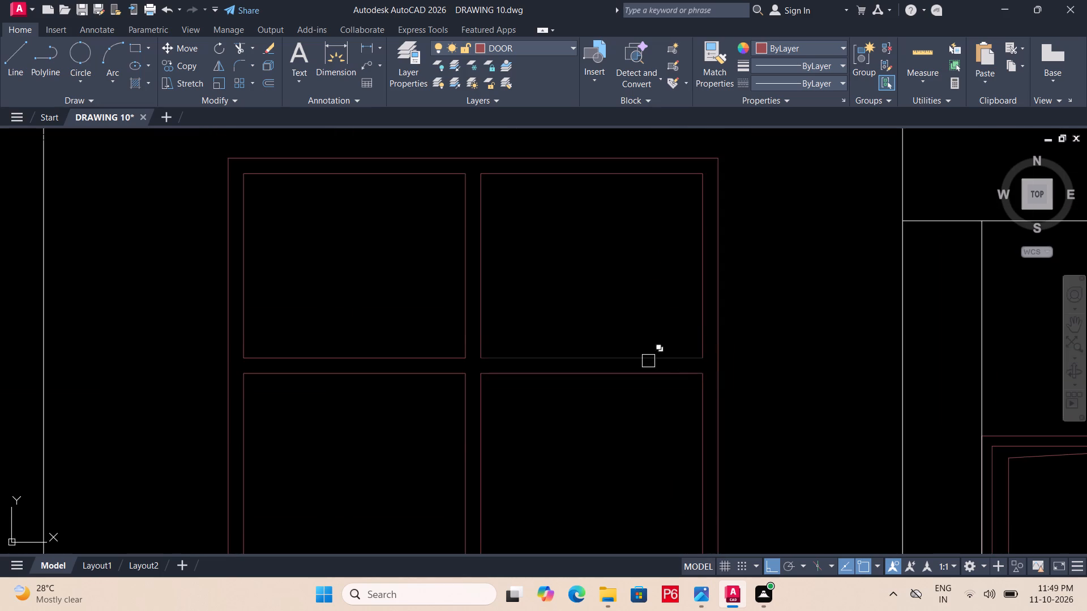
{"action": "middle_click_drag", "start_coordinate": [648, 324], "coordinate": [660, 239]}
{"action": "scroll", "coordinate": [660, 239], "scroll_direction": "down", "scroll_amount": 2}
{"action": "key", "text": "ctrl+s"}
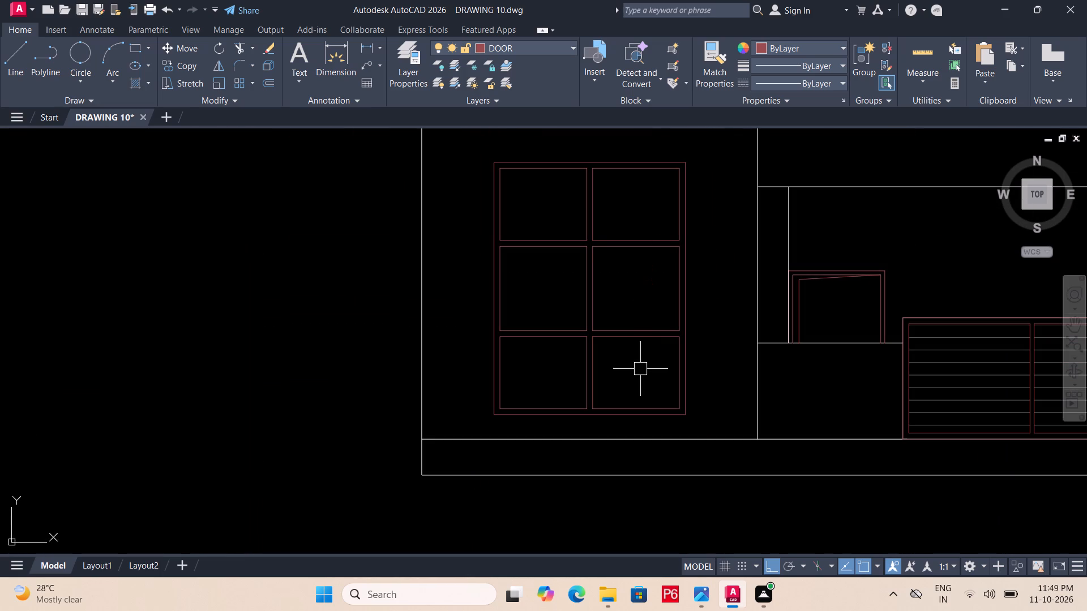
{"action": "key", "text": "ctrl+s"}
{"action": "key", "text": "ctrl+s"}
{"action": "key", "text": "ctrl+s"}
Examine the completed front elevation against the staircase, porch and gate area of the plan above it.
{"action": "scroll", "coordinate": [640, 369], "scroll_direction": "down", "scroll_amount": 1}
{"action": "middle_click_drag", "start_coordinate": [640, 372], "coordinate": [605, 415]}
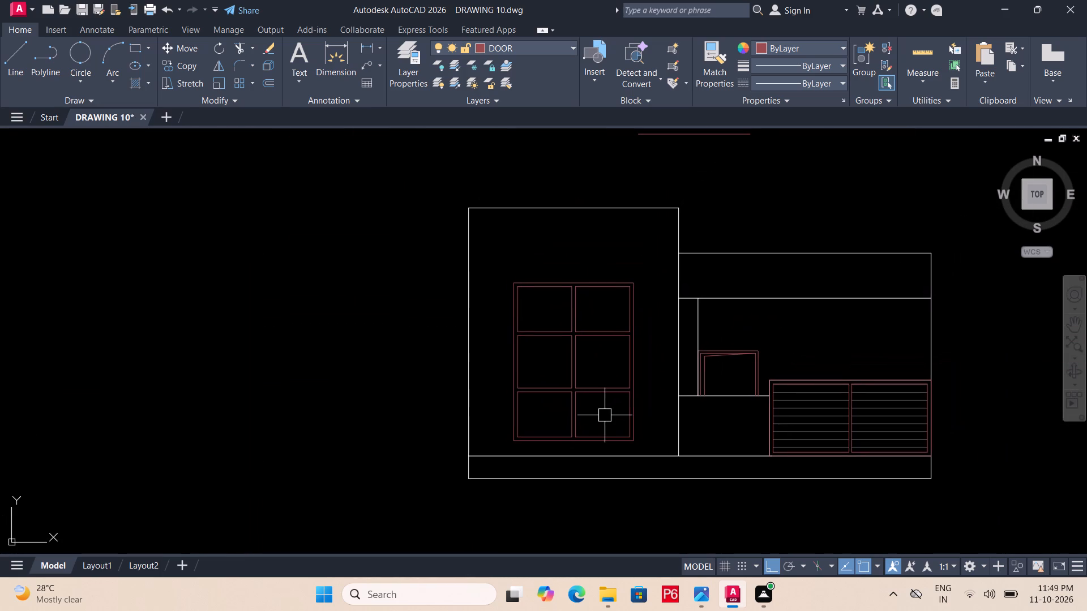
{"action": "middle_click_drag", "start_coordinate": [607, 401], "coordinate": [613, 587]}
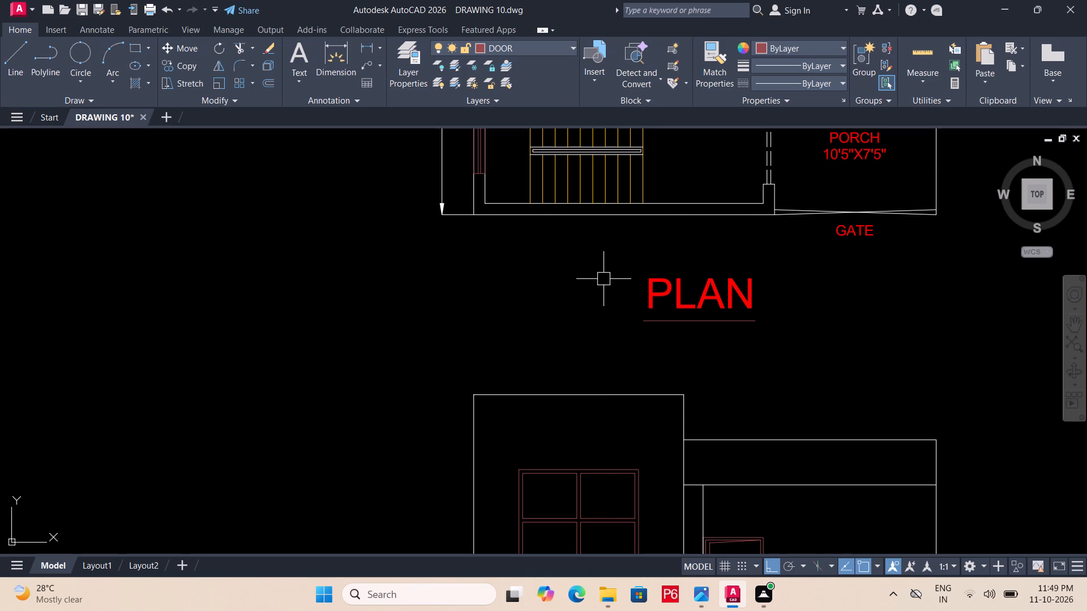
{"action": "middle_click_drag", "start_coordinate": [602, 308], "coordinate": [576, 428]}
{"action": "key", "text": "Escape"}
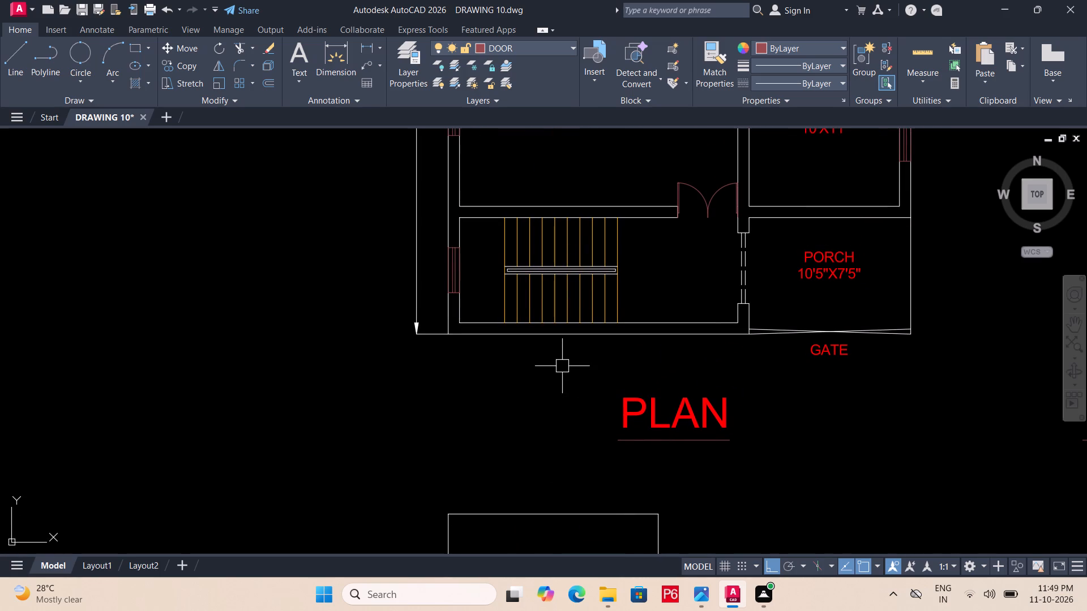
{"action": "key", "text": "Escape"}
{"action": "scroll", "coordinate": [611, 313], "scroll_direction": "up", "scroll_amount": 1}
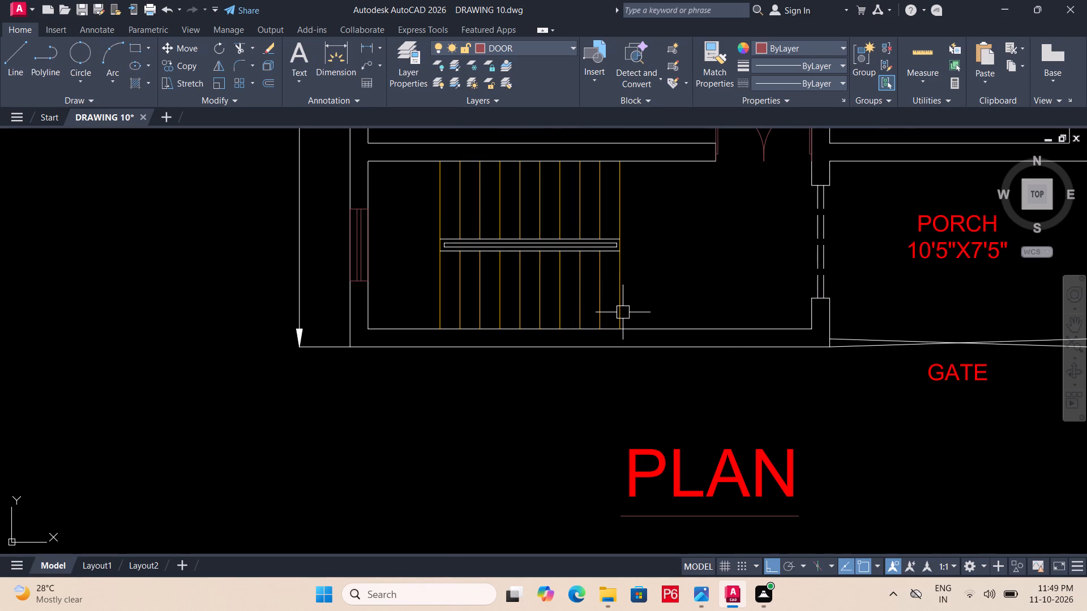
{"action": "scroll", "coordinate": [622, 356], "scroll_direction": "down", "scroll_amount": 2}
{"action": "middle_click_drag", "start_coordinate": [622, 344], "coordinate": [642, 222]}
{"action": "double_click", "coordinate": [647, 373]}
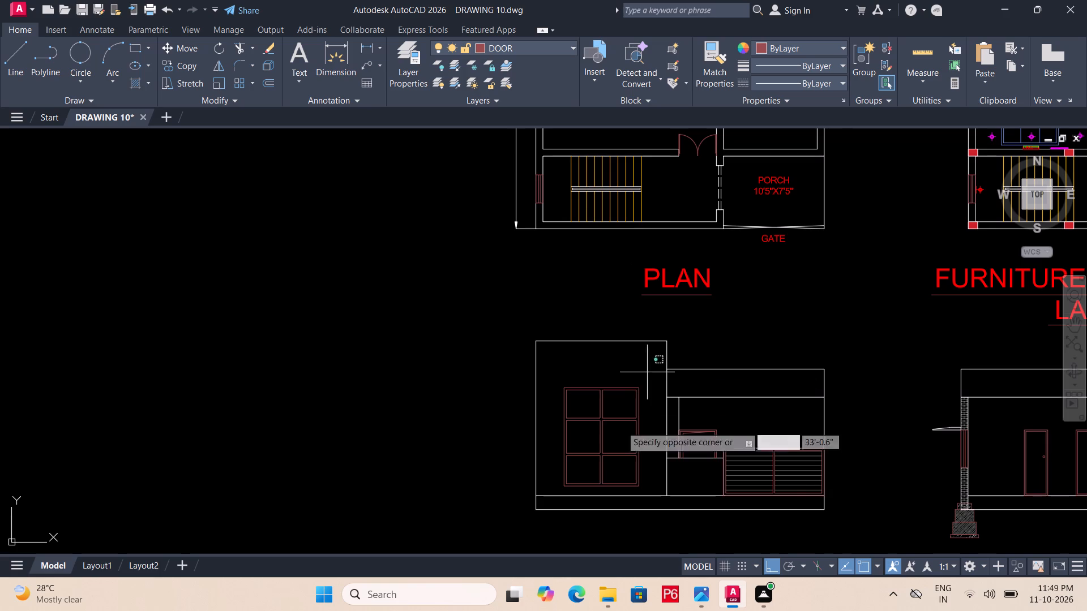
Define a block named WS from all the linework of the six-pane window in the tall block.
{"action": "middle_click_drag", "start_coordinate": [571, 479], "coordinate": [571, 459]}
{"action": "scroll", "coordinate": [556, 464], "scroll_direction": "up", "scroll_amount": 1}
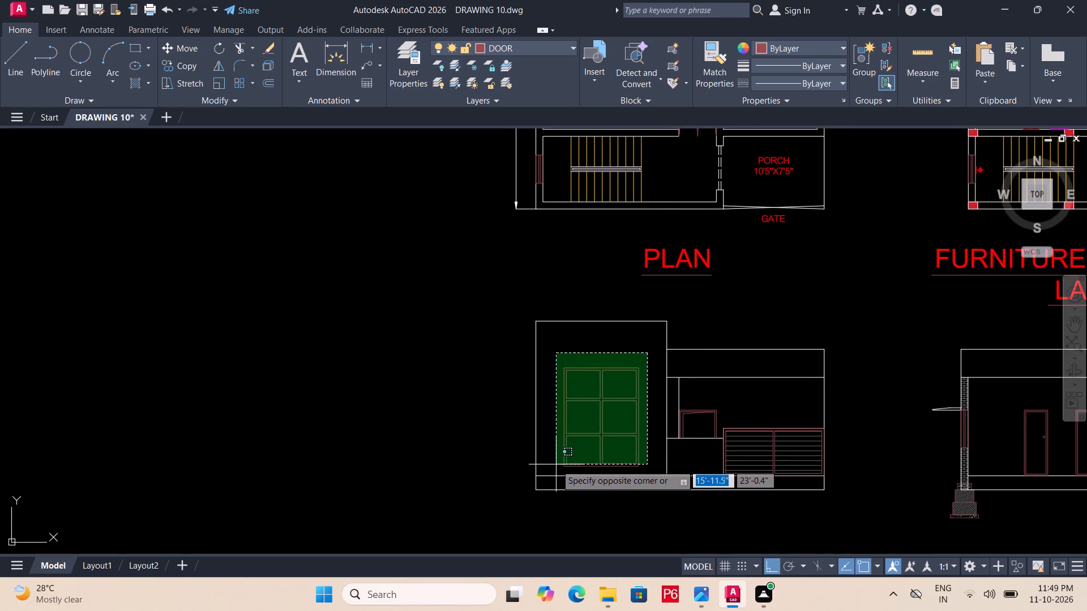
{"action": "scroll", "coordinate": [556, 464], "scroll_direction": "up", "scroll_amount": 1}
{"action": "double_click", "coordinate": [556, 476]}
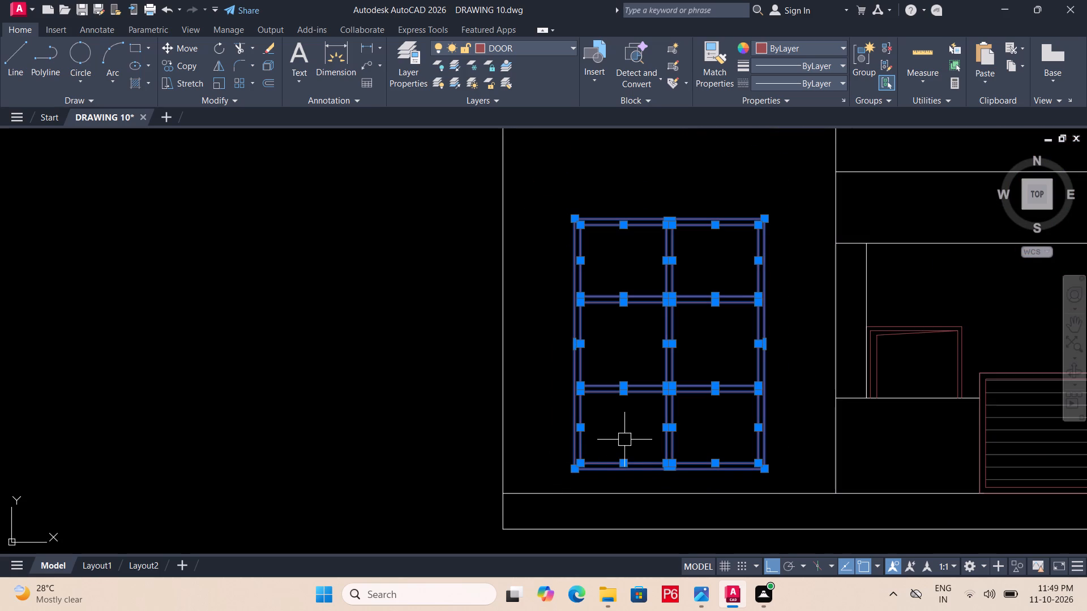
{"action": "type", "text": "B"}
{"action": "key", "text": "space"}
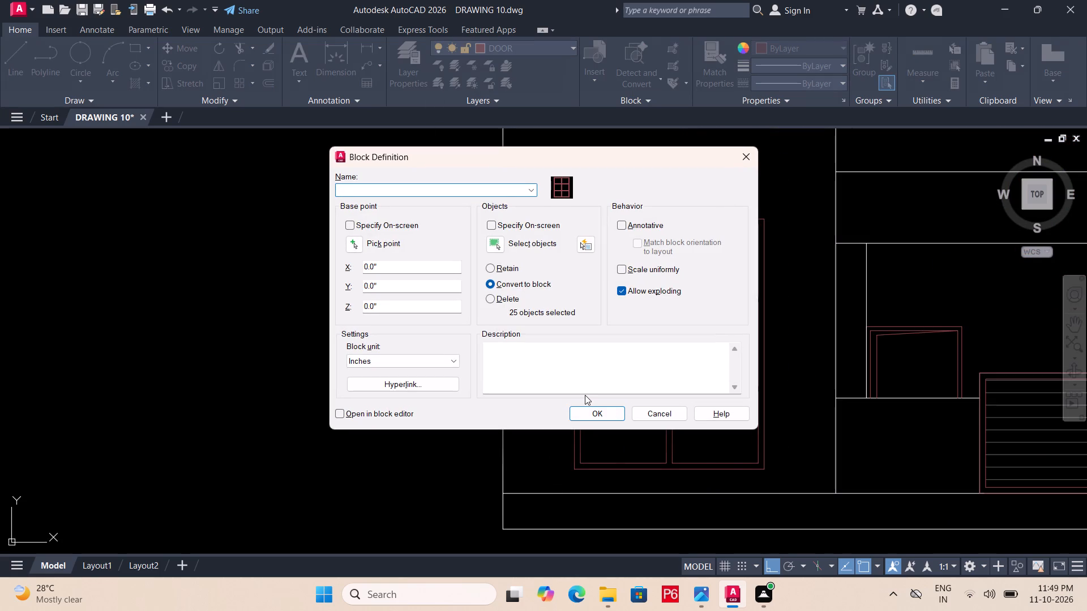
{"action": "key", "text": "w"}
{"action": "key", "text": "s"}
{"action": "left_click", "coordinate": [619, 415]}
Save the drawing with the window block.
{"action": "middle_click_drag", "start_coordinate": [626, 437], "coordinate": [613, 453]}
{"action": "scroll", "coordinate": [626, 437], "scroll_direction": "down", "scroll_amount": 1}
{"action": "middle_click_drag", "start_coordinate": [675, 412], "coordinate": [644, 496]}
{"action": "key", "text": "ctrl+s"}
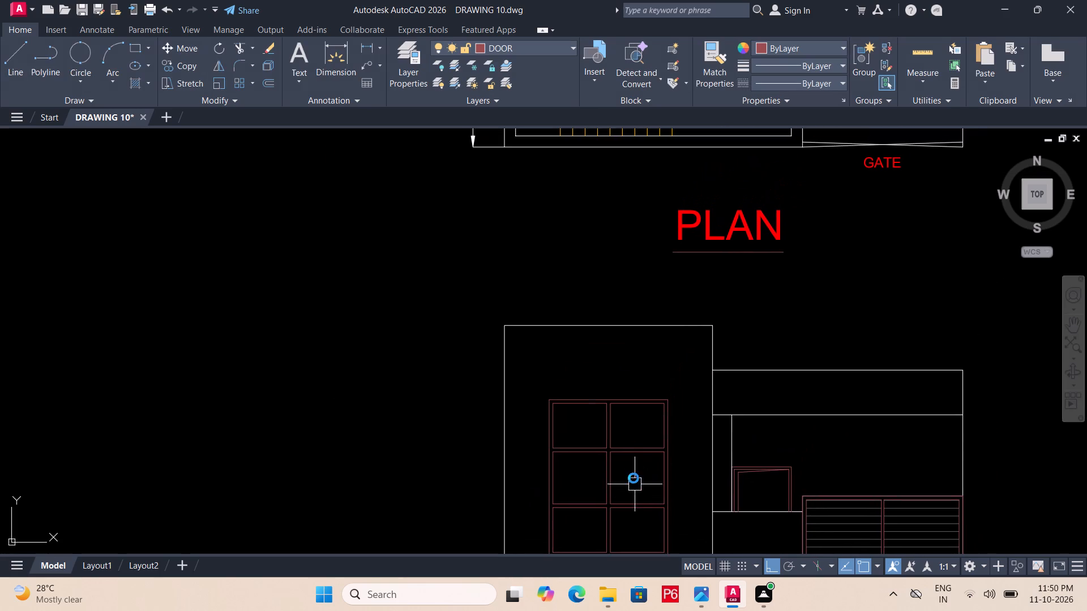
{"action": "key", "text": "ctrl+s"}
{"action": "key", "text": "ctrl+s"}
{"action": "key", "text": "ctrl+s"}
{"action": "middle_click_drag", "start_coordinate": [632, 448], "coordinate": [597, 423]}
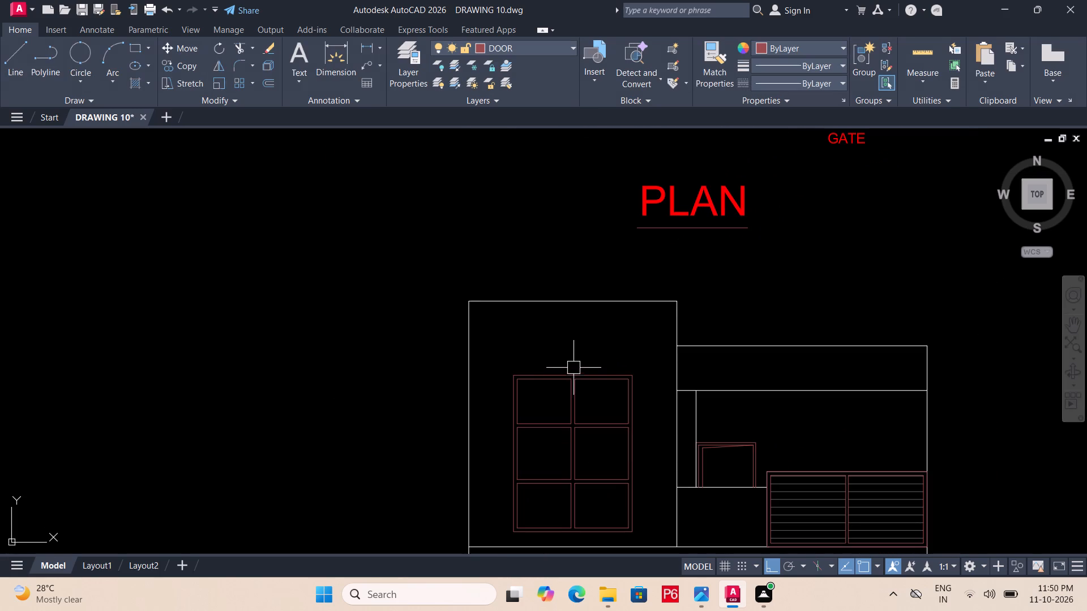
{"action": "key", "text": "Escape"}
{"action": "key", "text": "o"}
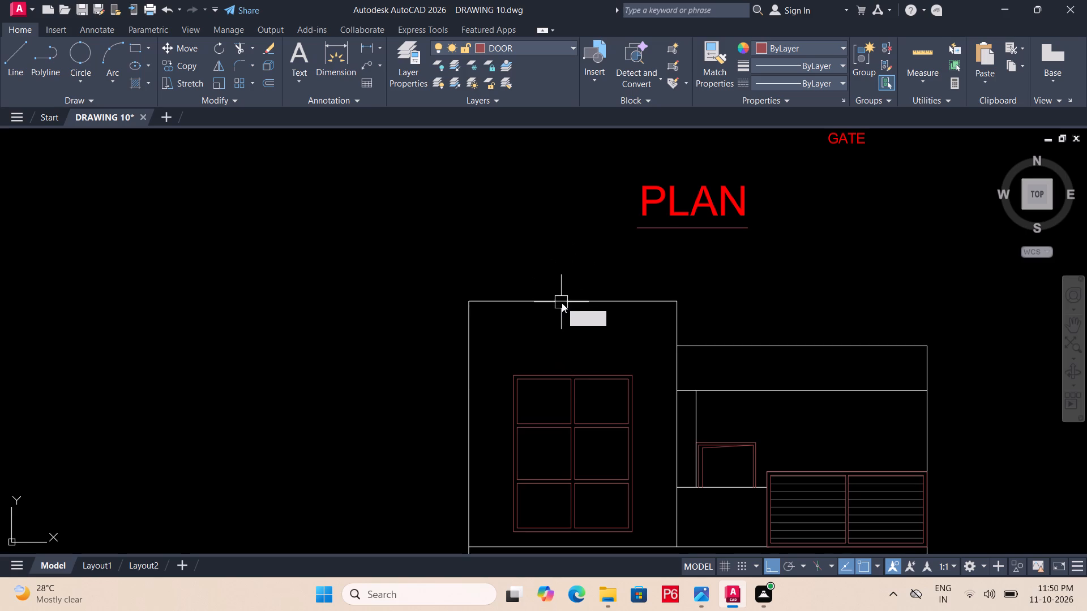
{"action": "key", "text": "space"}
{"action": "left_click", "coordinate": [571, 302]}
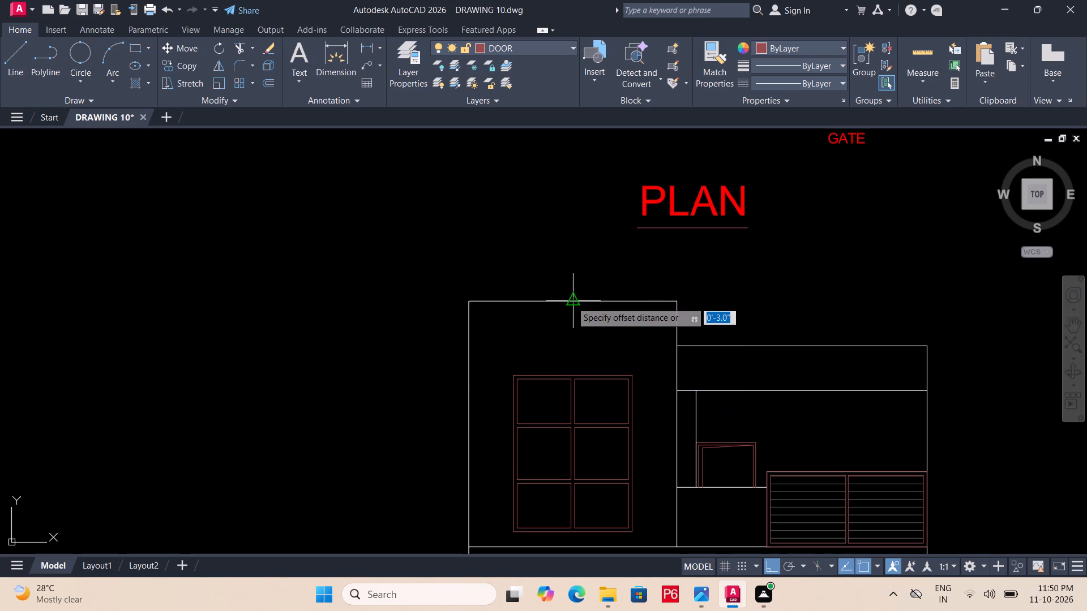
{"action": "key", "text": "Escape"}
Offset the tall block's top edge 2' downward to form its parapet line above the window.
{"action": "left_click", "coordinate": [571, 302]}
{"action": "key", "text": "o"}
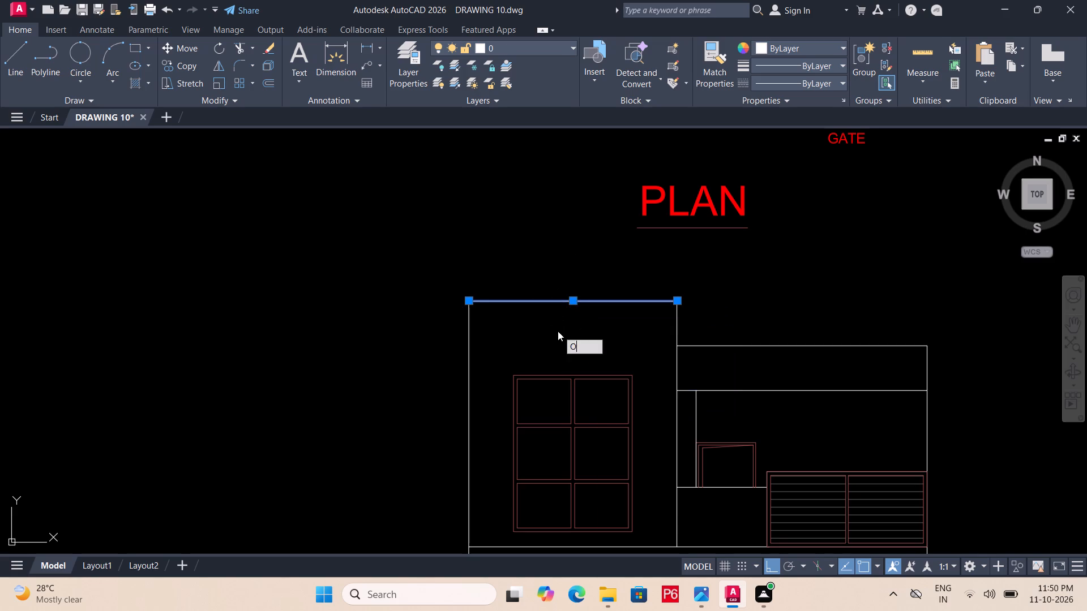
{"action": "key", "text": "Return"}
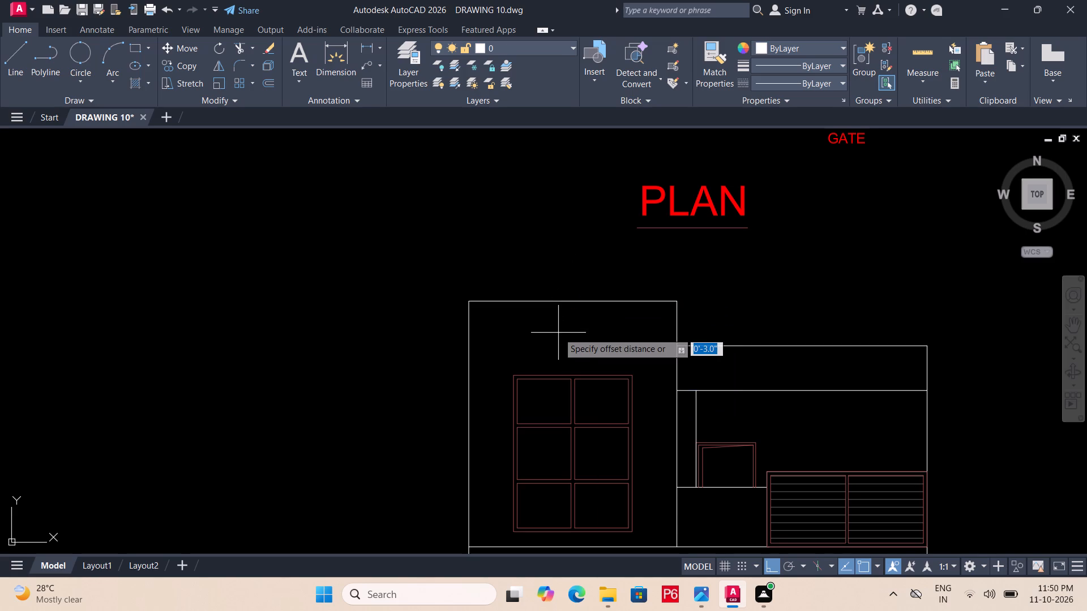
{"action": "type", "text": "2'"}
{"action": "key", "text": "Return"}
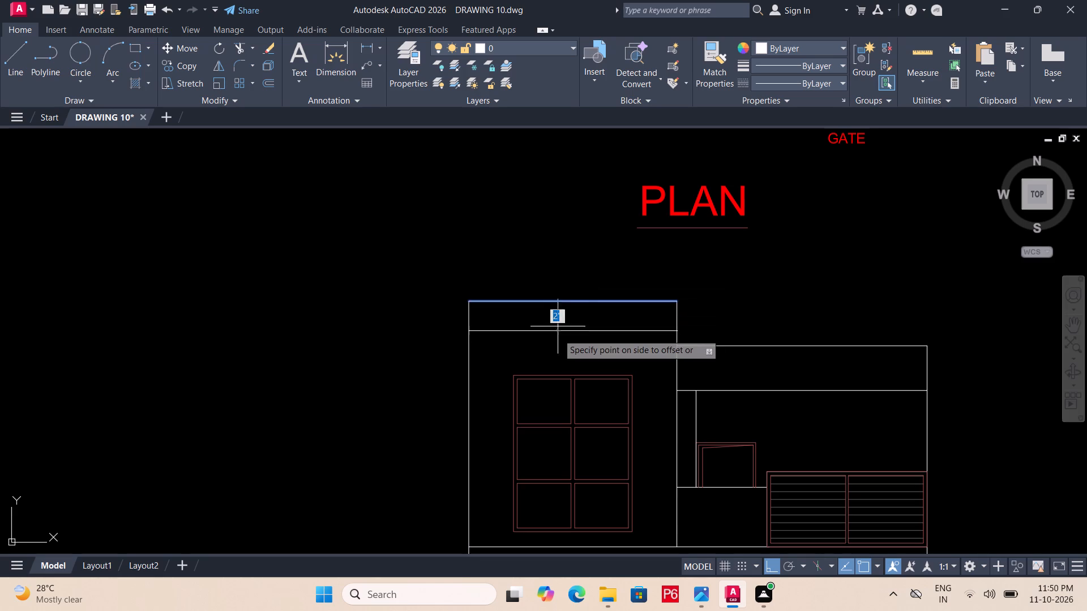
{"action": "left_click", "coordinate": [558, 334]}
{"action": "key", "text": "Escape"}
Examine the tall block's parapet line and window, and compare the elevation with the staircase and porch in the plan above.
{"action": "middle_click_drag", "start_coordinate": [563, 334], "coordinate": [573, 270]}
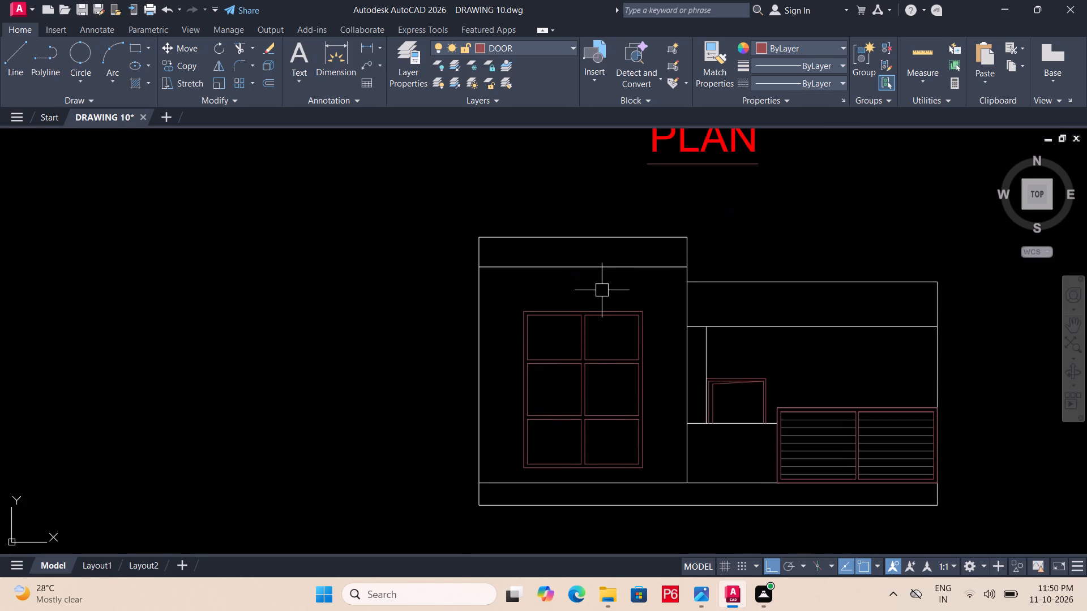
{"action": "scroll", "coordinate": [594, 244], "scroll_direction": "up", "scroll_amount": 1}
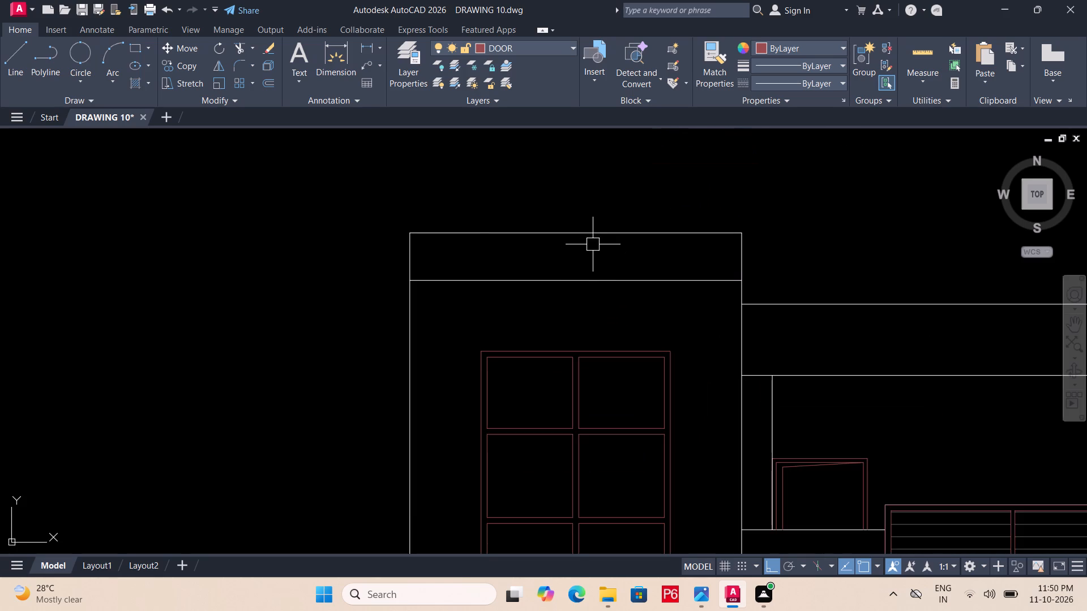
{"action": "middle_click_drag", "start_coordinate": [559, 290], "coordinate": [538, 251]}
{"action": "middle_click_drag", "start_coordinate": [560, 363], "coordinate": [558, 303]}
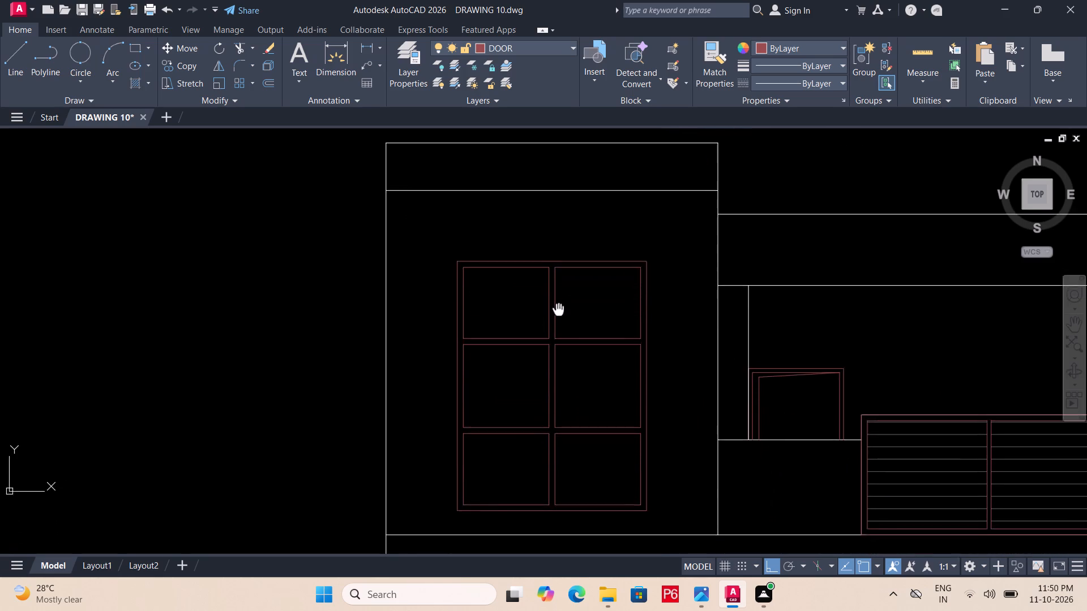
{"action": "middle_click_drag", "start_coordinate": [558, 303], "coordinate": [558, 275]}
{"action": "middle_click_drag", "start_coordinate": [486, 266], "coordinate": [505, 463]}
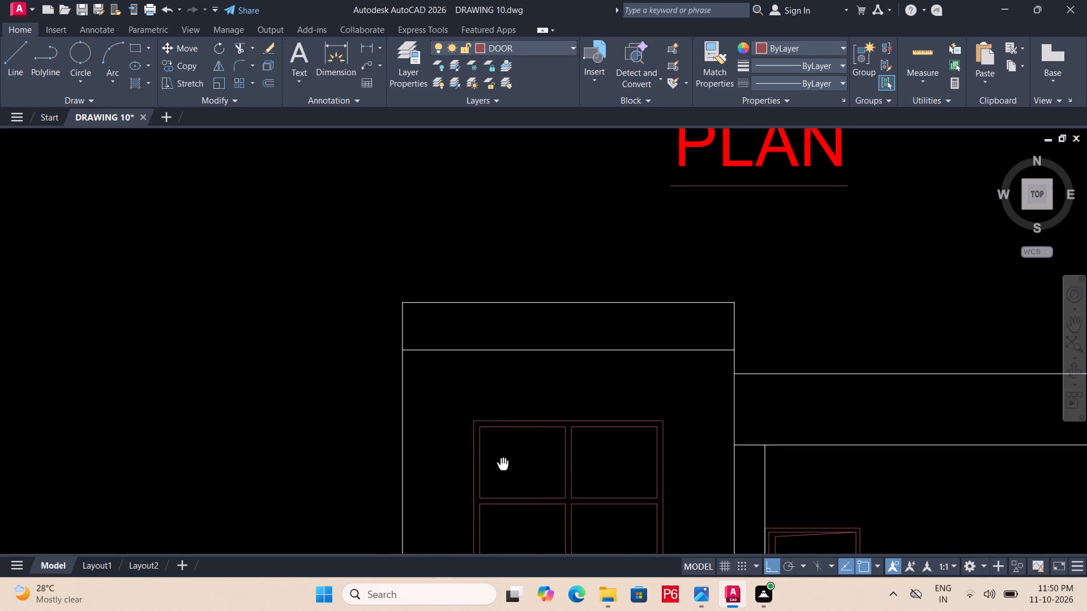
{"action": "scroll", "coordinate": [513, 390], "scroll_direction": "down", "scroll_amount": 2}
{"action": "middle_click_drag", "start_coordinate": [520, 360], "coordinate": [514, 415]}
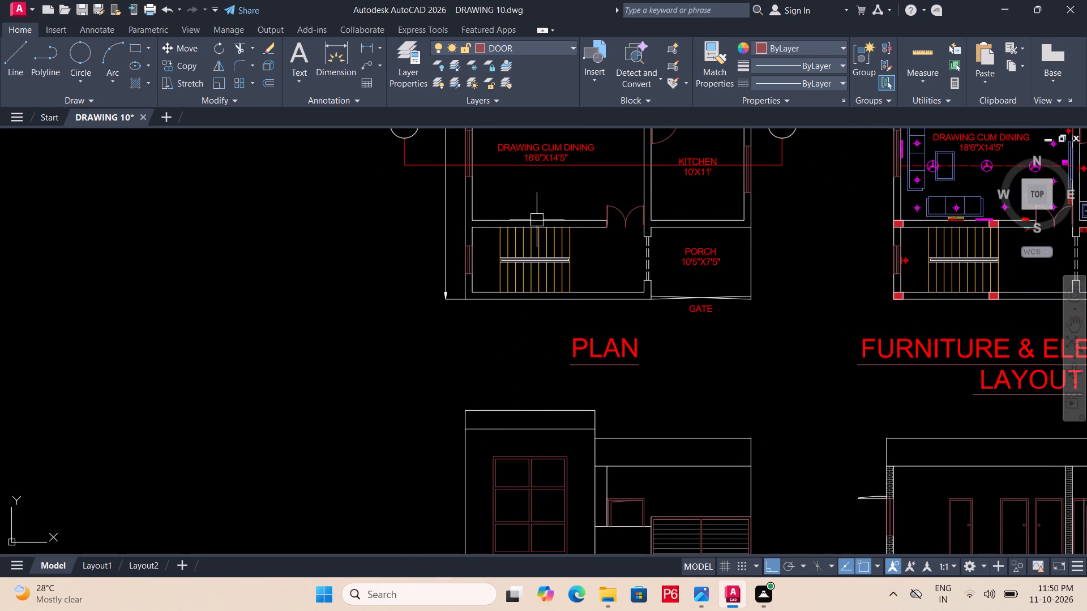
{"action": "scroll", "coordinate": [502, 283], "scroll_direction": "up", "scroll_amount": 1}
{"action": "middle_click_drag", "start_coordinate": [503, 300], "coordinate": [501, 257]}
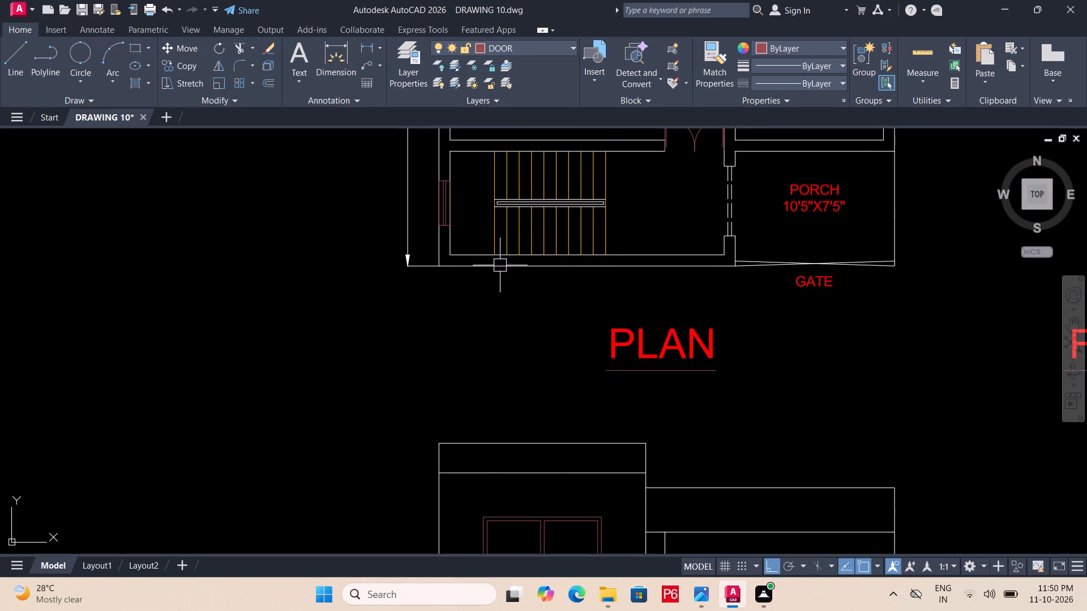
Save the drawing with the tall block's parapet line.
{"action": "key", "text": "Escape"}
{"action": "key", "text": "Escape"}
{"action": "key", "text": "ctrl+s"}
{"action": "key", "text": "ctrl+s"}
{"action": "key", "text": "ctrl+s"}
{"action": "key", "text": "ctrl+s"}
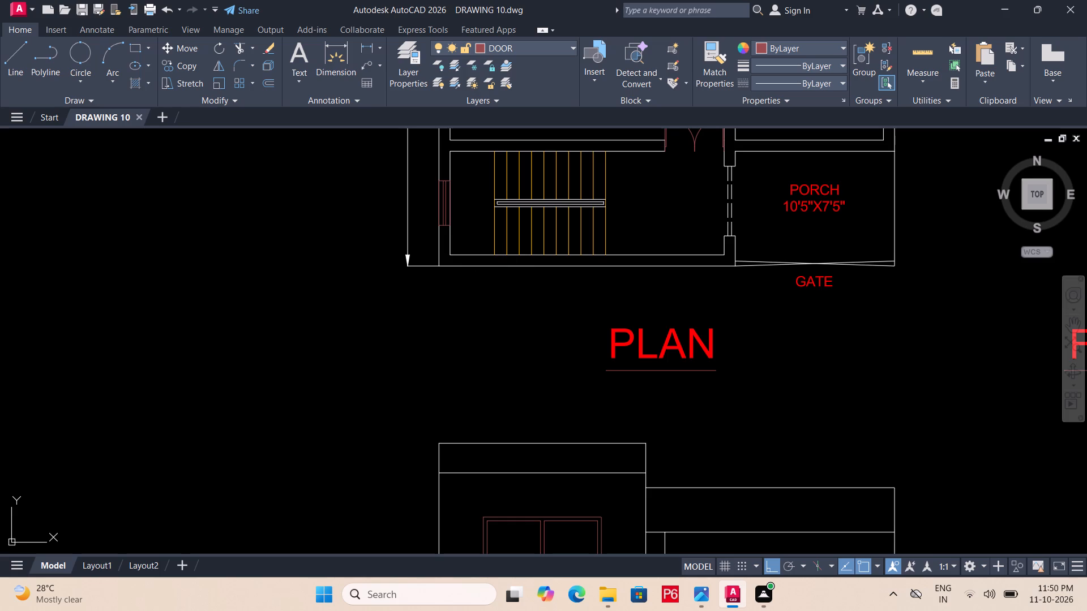
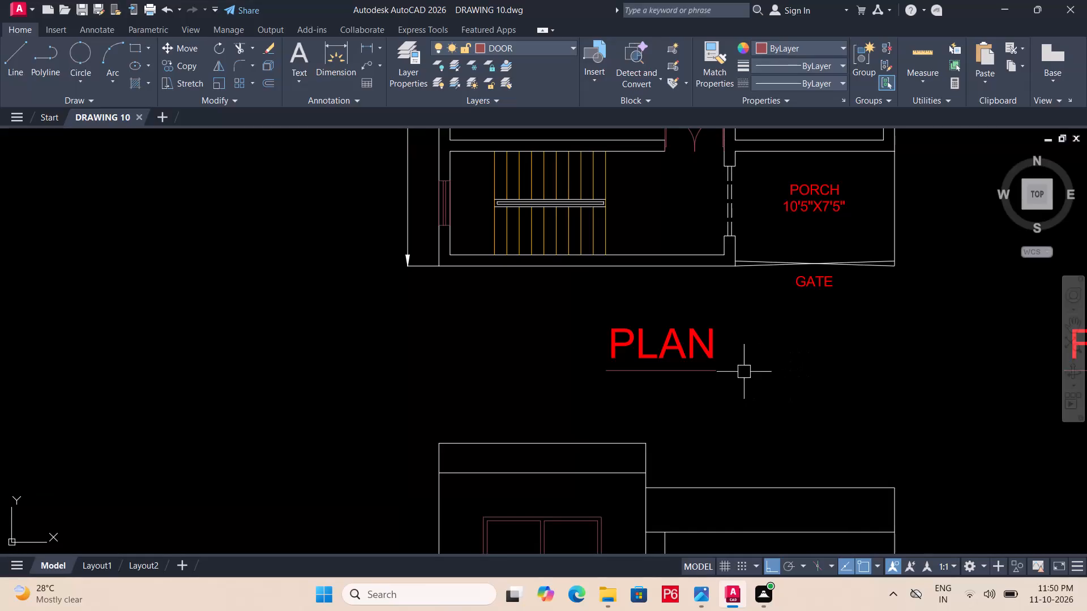
Cast a vertical ray down from the bottom end of the leftmost tread line of the plan's lower stair flight.
{"action": "middle_click_drag", "start_coordinate": [744, 372], "coordinate": [770, 323]}
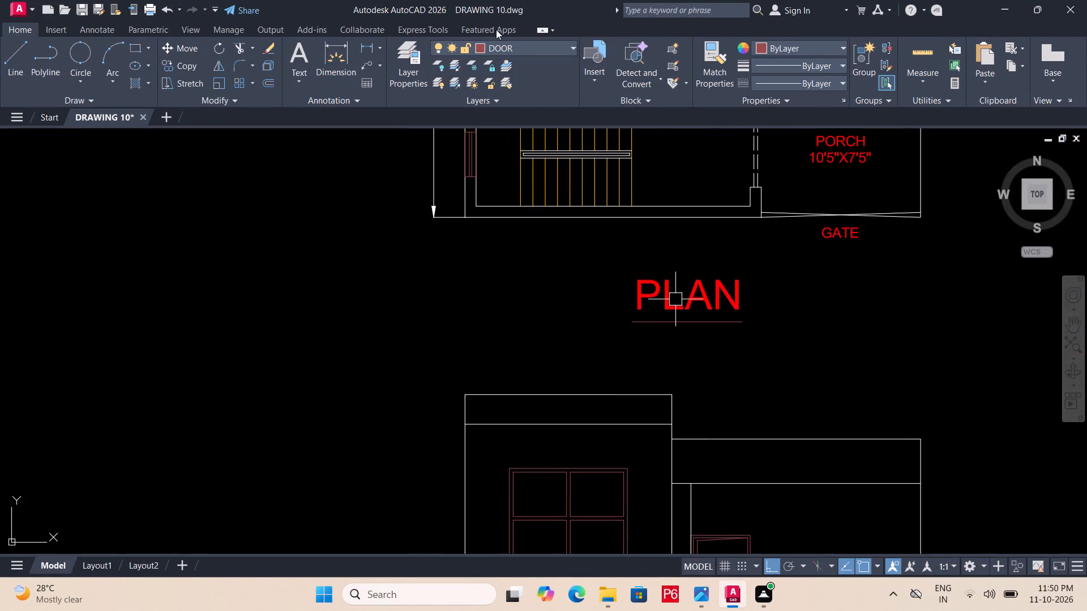
{"action": "scroll", "coordinate": [563, 144], "scroll_direction": "up", "scroll_amount": 1}
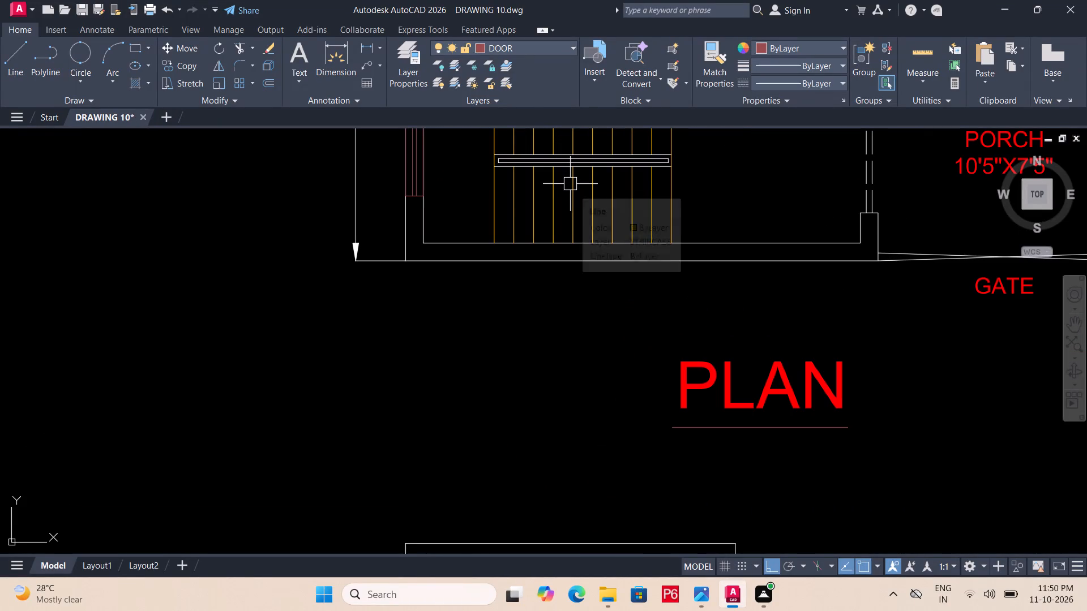
{"action": "key", "text": "x"}
{"action": "key", "text": "Escape"}
{"action": "type", "text": "RAY"}
{"action": "key", "text": "space"}
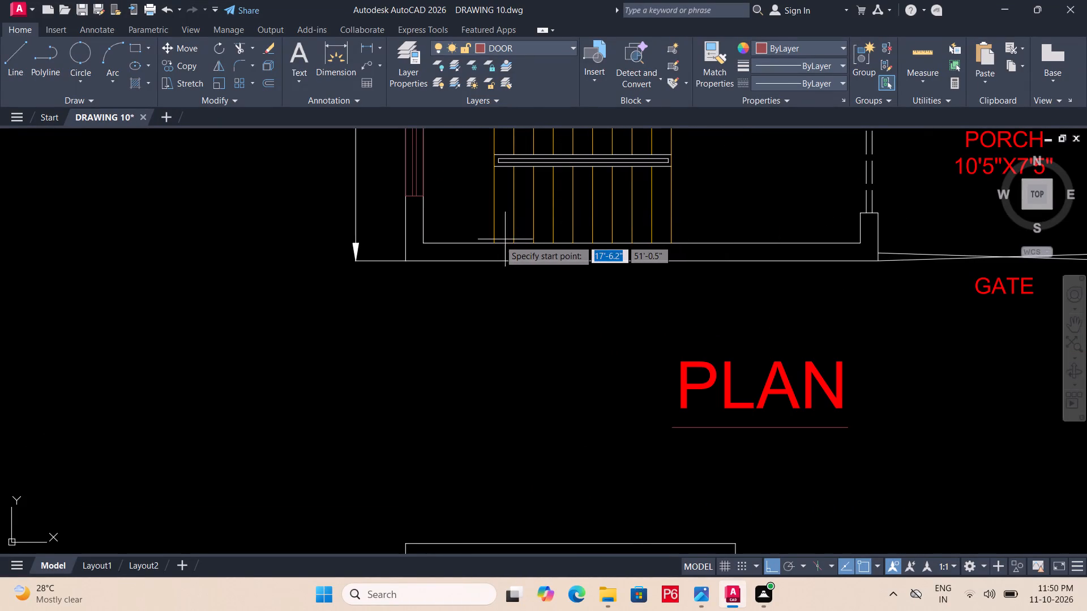
{"action": "left_click", "coordinate": [498, 240]}
{"action": "left_click_drag", "start_coordinate": [499, 324], "coordinate": [503, 309]}
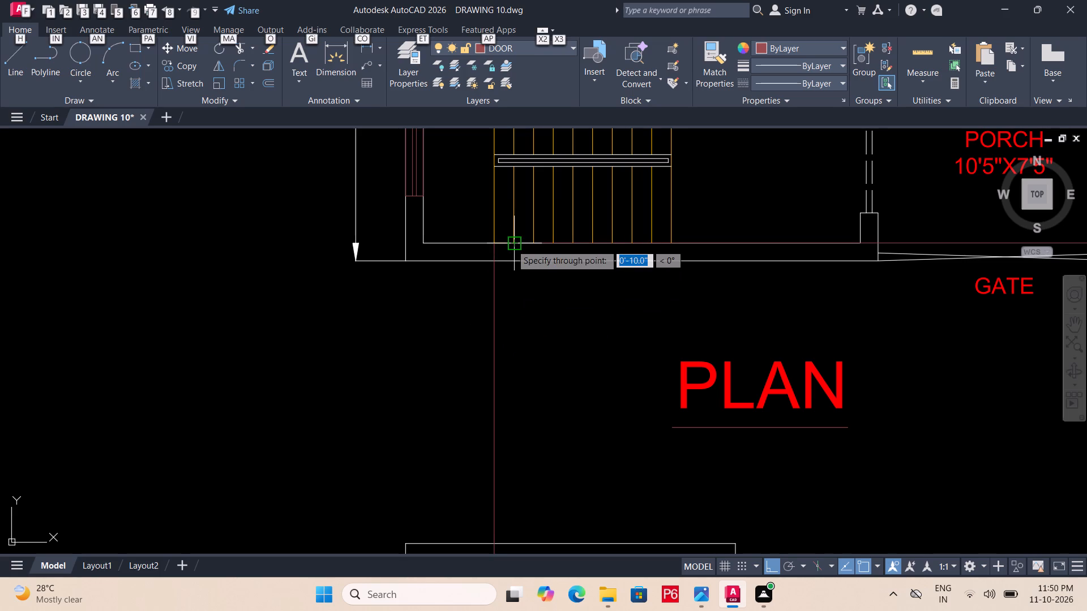
{"action": "double_click", "coordinate": [511, 244]}
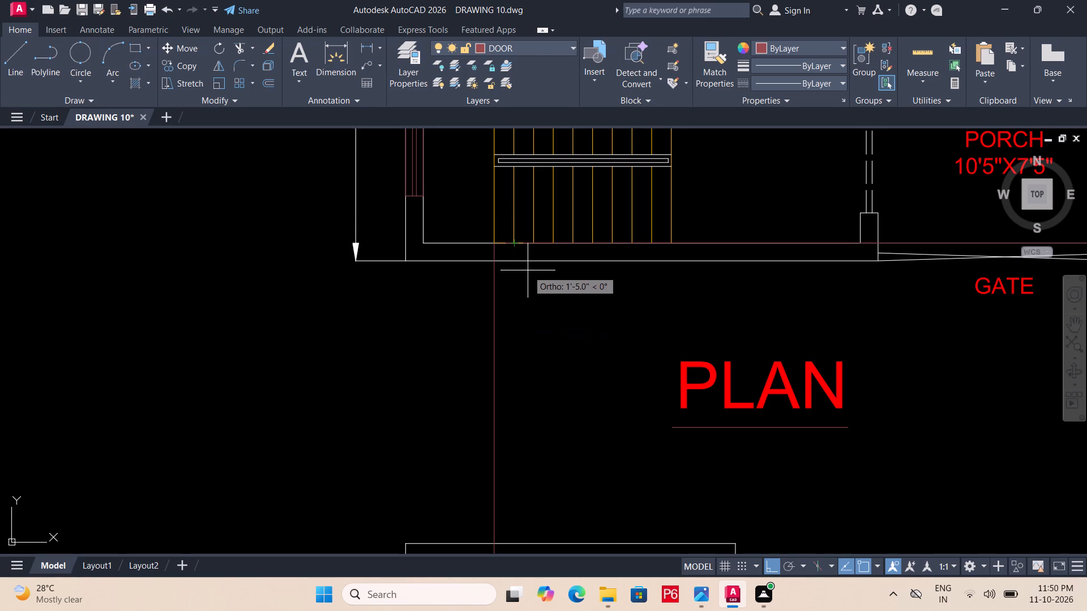
{"action": "key", "text": "alt+space"}
{"action": "key", "text": "Escape"}
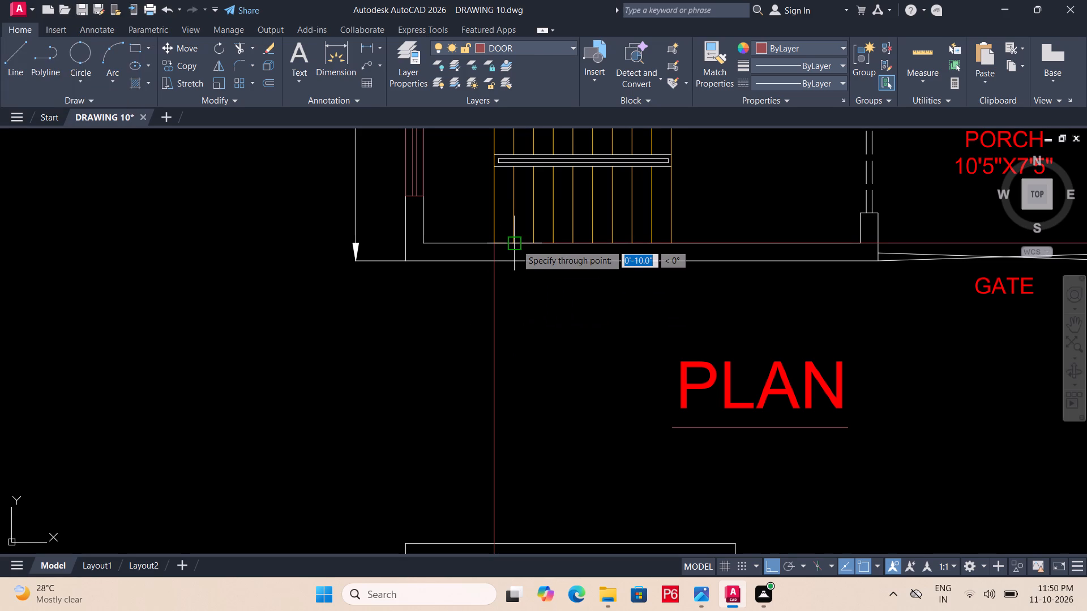
{"action": "key", "text": "space"}
{"action": "left_click", "coordinate": [516, 244]}
{"action": "key", "text": "Escape"}
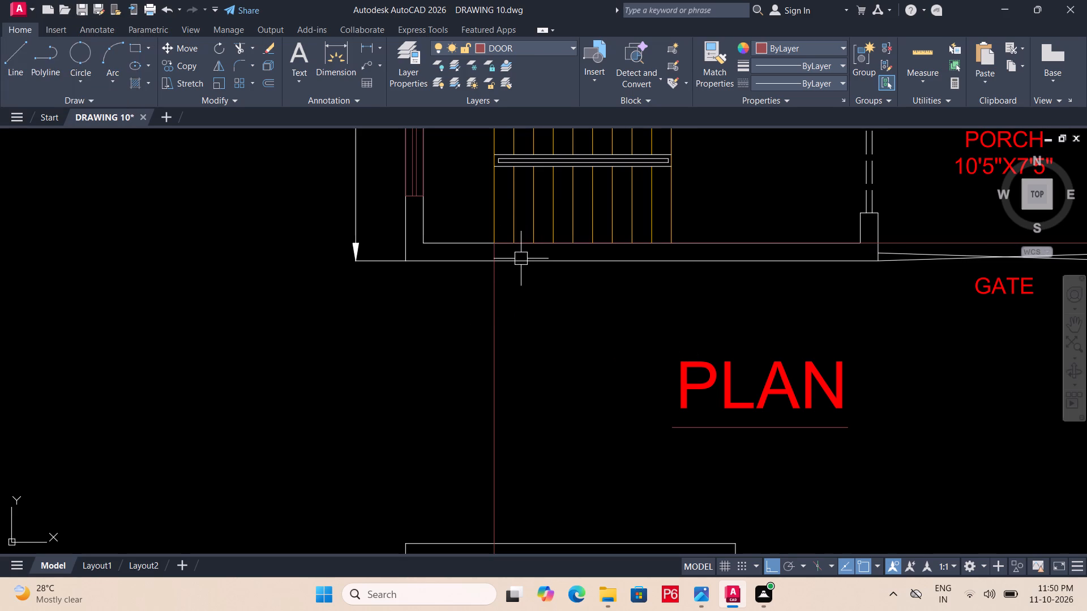
Cast vertical rays down from the bottom ends of the second, third and fourth tread lines of the stair plan.
{"action": "type", "text": "RAY"}
{"action": "key", "text": "space"}
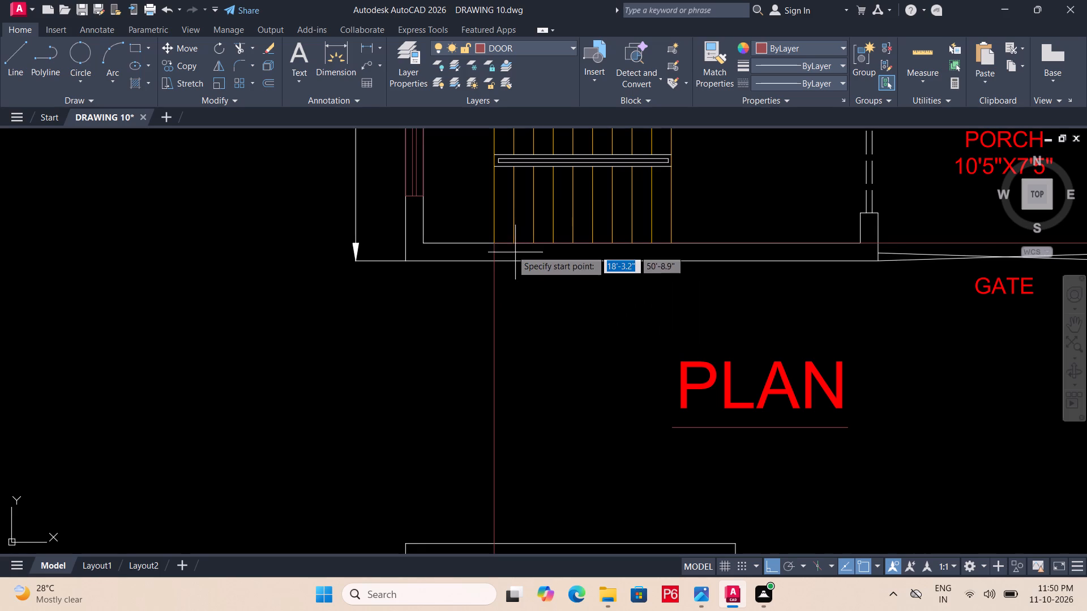
{"action": "left_click", "coordinate": [511, 246]}
{"action": "left_click", "coordinate": [519, 312]}
{"action": "key", "text": "space"}
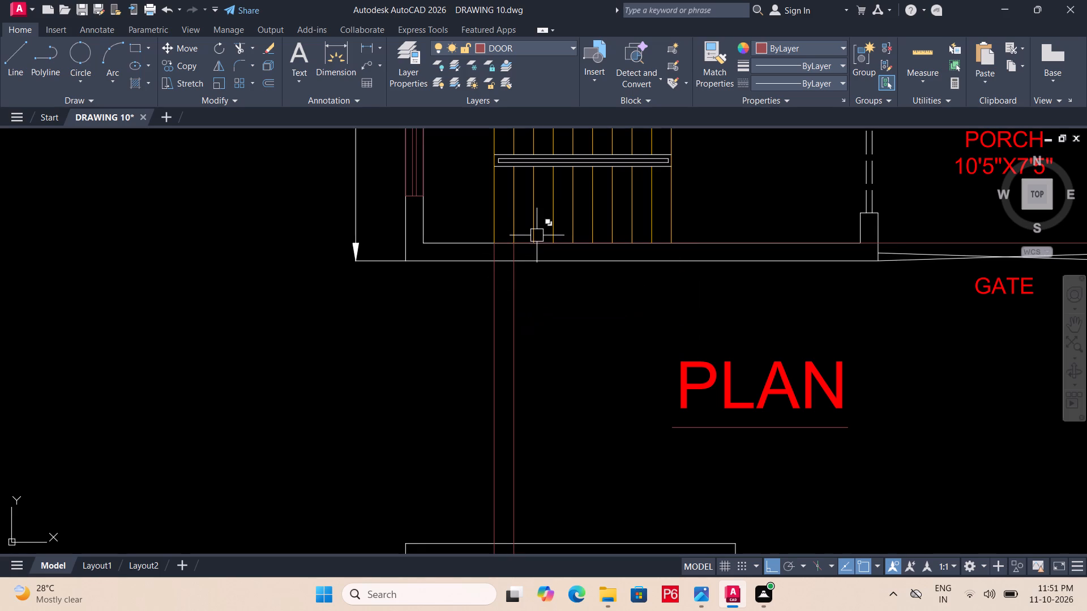
{"action": "key", "text": "space"}
{"action": "left_click", "coordinate": [536, 240]}
{"action": "double_click", "coordinate": [529, 315]}
{"action": "key", "text": "space"}
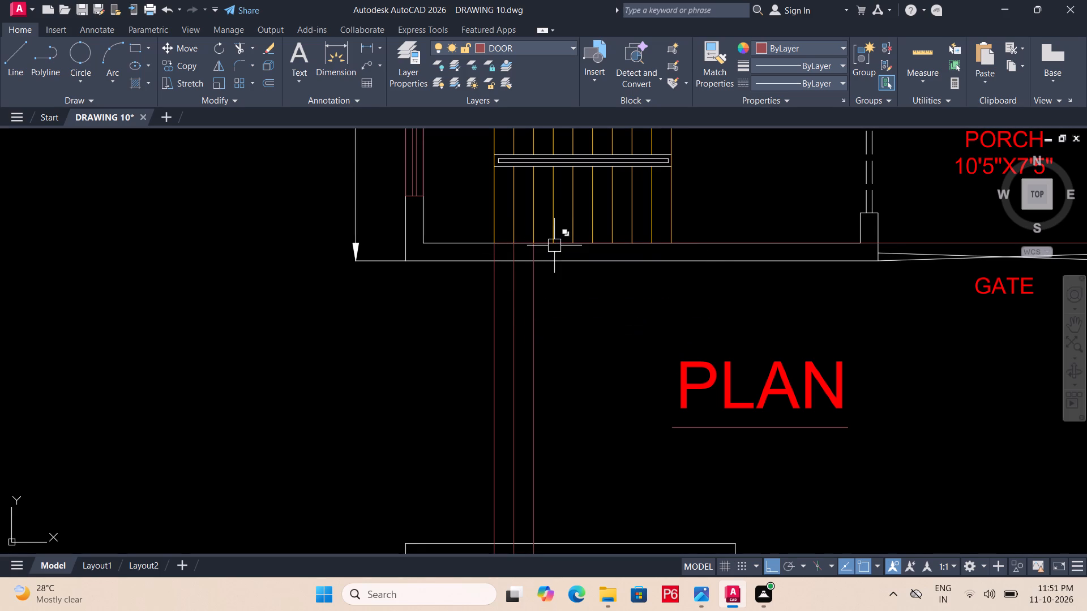
{"action": "key", "text": "space"}
{"action": "left_click", "coordinate": [555, 239]}
{"action": "left_click_drag", "start_coordinate": [551, 329], "coordinate": [558, 315]}
{"action": "key", "text": "space"}
Cast vertical rays down from the bottom ends of the fifth, sixth and seventh tread lines of the stair plan.
{"action": "scroll", "coordinate": [594, 230], "scroll_direction": "up", "scroll_amount": 1}
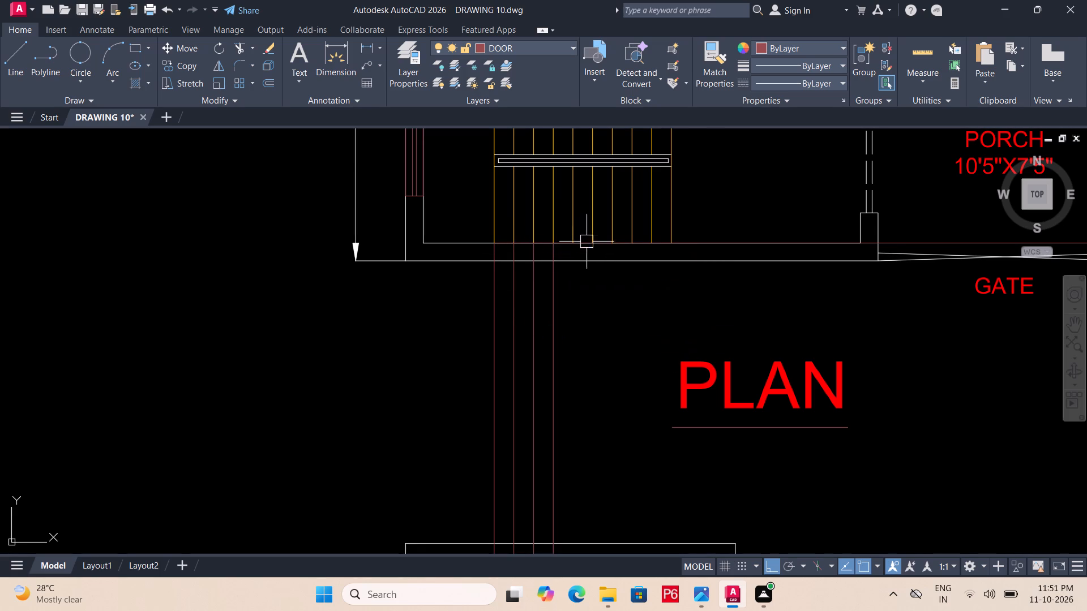
{"action": "middle_click_drag", "start_coordinate": [595, 230], "coordinate": [540, 260]}
{"action": "scroll", "coordinate": [540, 260], "scroll_direction": "up", "scroll_amount": 1}
{"action": "key", "text": "space"}
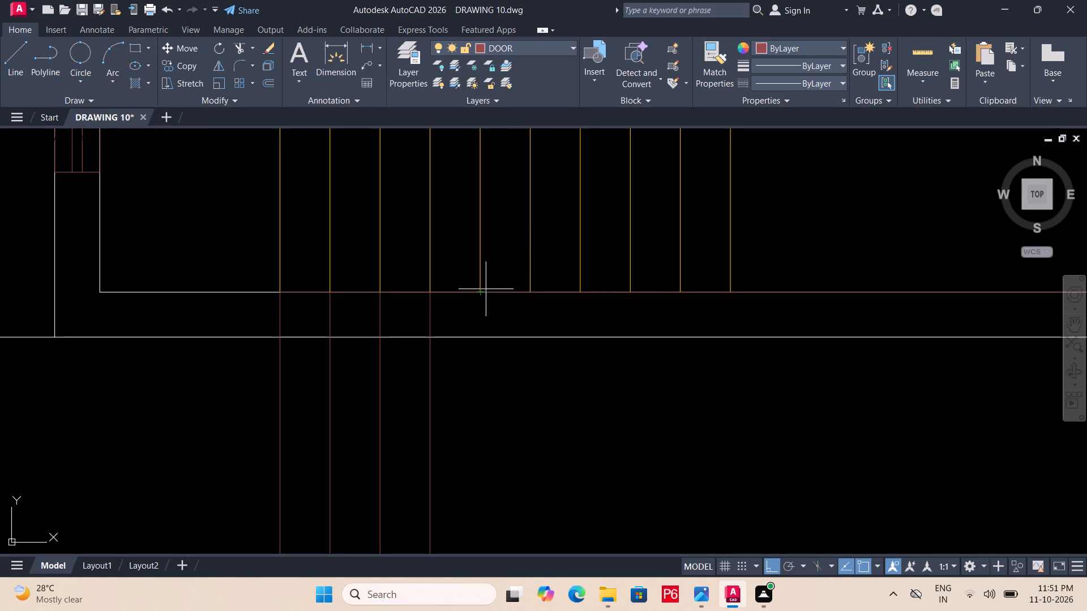
{"action": "left_click", "coordinate": [483, 289]}
{"action": "left_click", "coordinate": [486, 376]}
{"action": "left_click_drag", "start_coordinate": [486, 376], "coordinate": [494, 364]}
{"action": "key", "text": "space"}
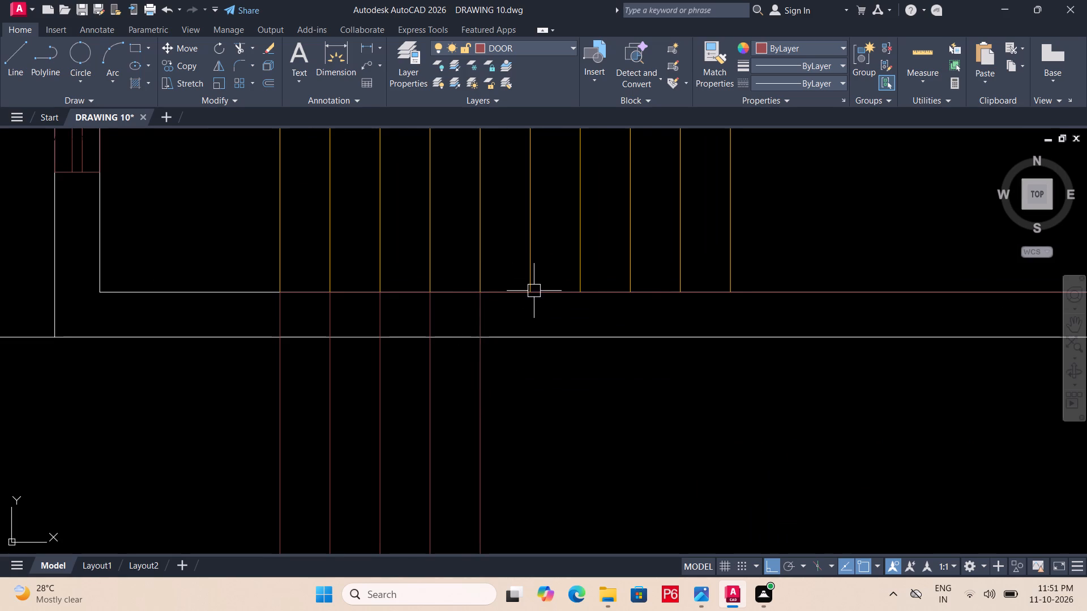
{"action": "key", "text": "space"}
{"action": "left_click", "coordinate": [532, 292]}
{"action": "left_click_drag", "start_coordinate": [529, 371], "coordinate": [554, 343]}
{"action": "key", "text": "space"}
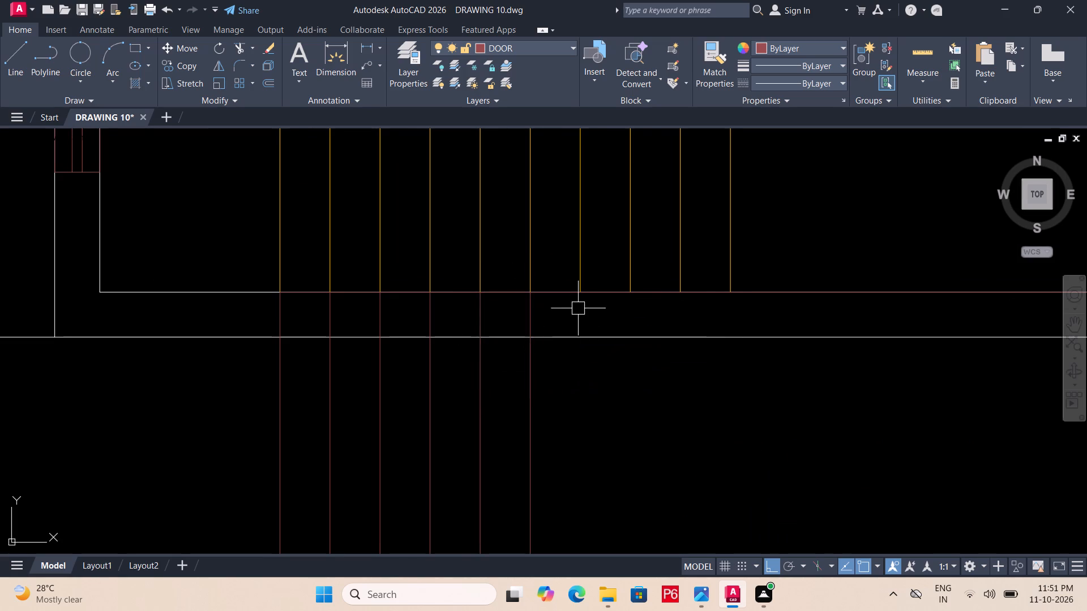
{"action": "key", "text": "space"}
{"action": "left_click", "coordinate": [581, 295]}
{"action": "double_click", "coordinate": [581, 369]}
{"action": "key", "text": "space"}
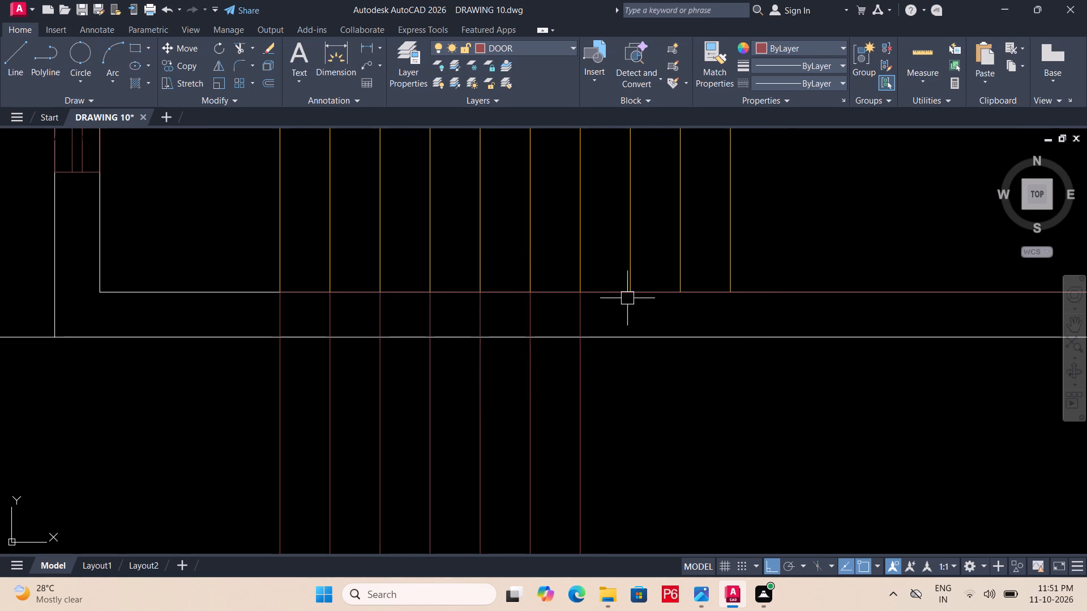
Cast vertical rays down from the bottom ends of the eighth, ninth and tenth tread lines of the stair plan.
{"action": "key", "text": "space"}
{"action": "left_click", "coordinate": [630, 294]}
{"action": "left_click_drag", "start_coordinate": [618, 379], "coordinate": [627, 361]}
{"action": "key", "text": "space"}
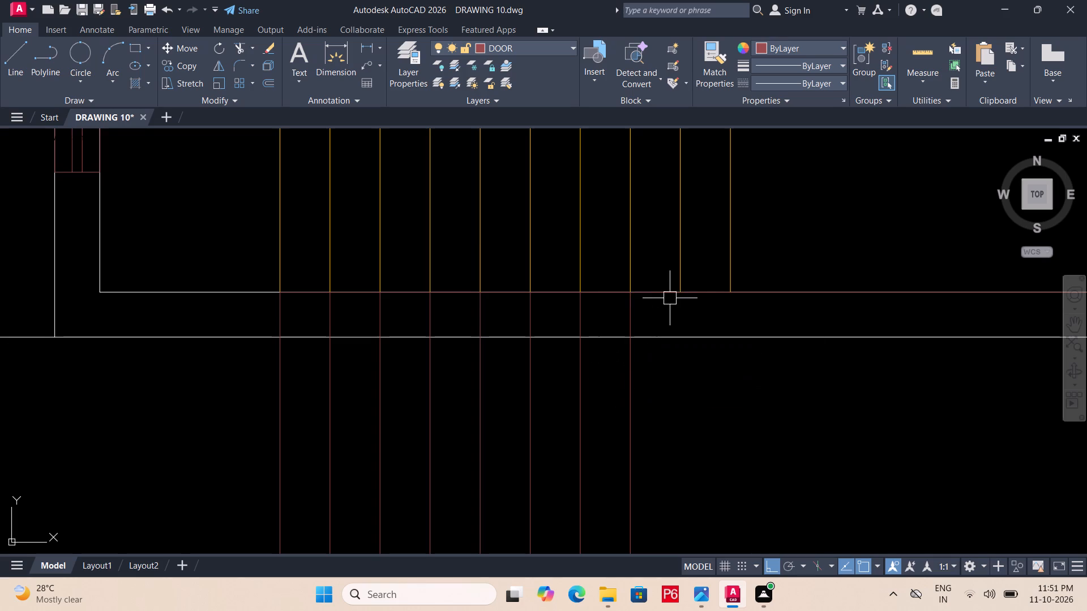
{"action": "key", "text": "space"}
{"action": "left_click", "coordinate": [680, 294]}
{"action": "left_click", "coordinate": [661, 387]}
{"action": "left_click_drag", "start_coordinate": [661, 387], "coordinate": [673, 363]}
{"action": "key", "text": "space"}
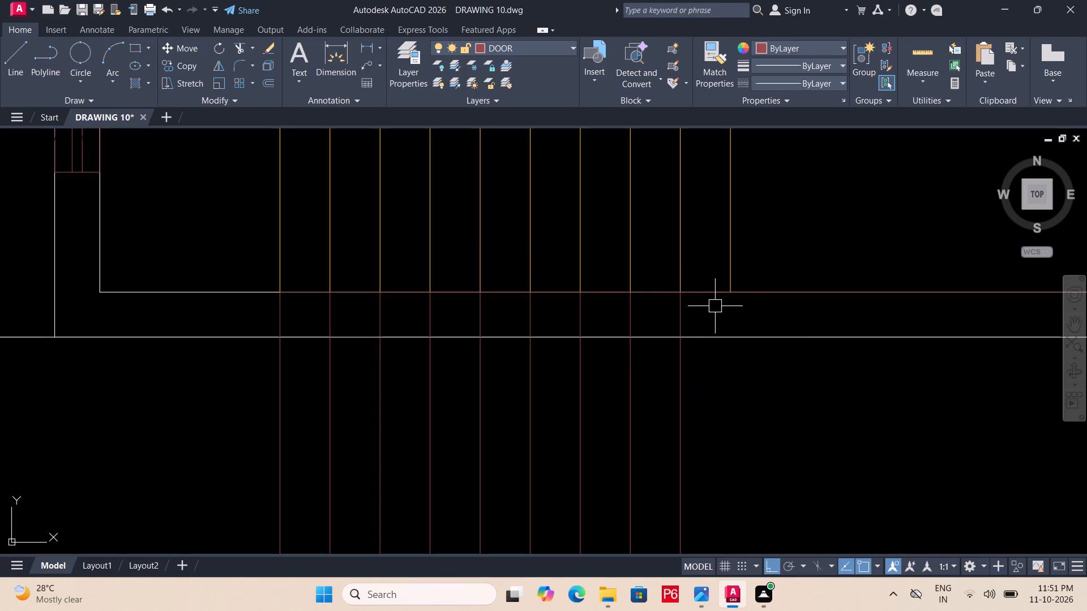
{"action": "key", "text": "space"}
{"action": "left_click", "coordinate": [728, 292]}
{"action": "left_click_drag", "start_coordinate": [707, 379], "coordinate": [709, 360]}
{"action": "scroll", "coordinate": [687, 254], "scroll_direction": "down", "scroll_amount": 2}
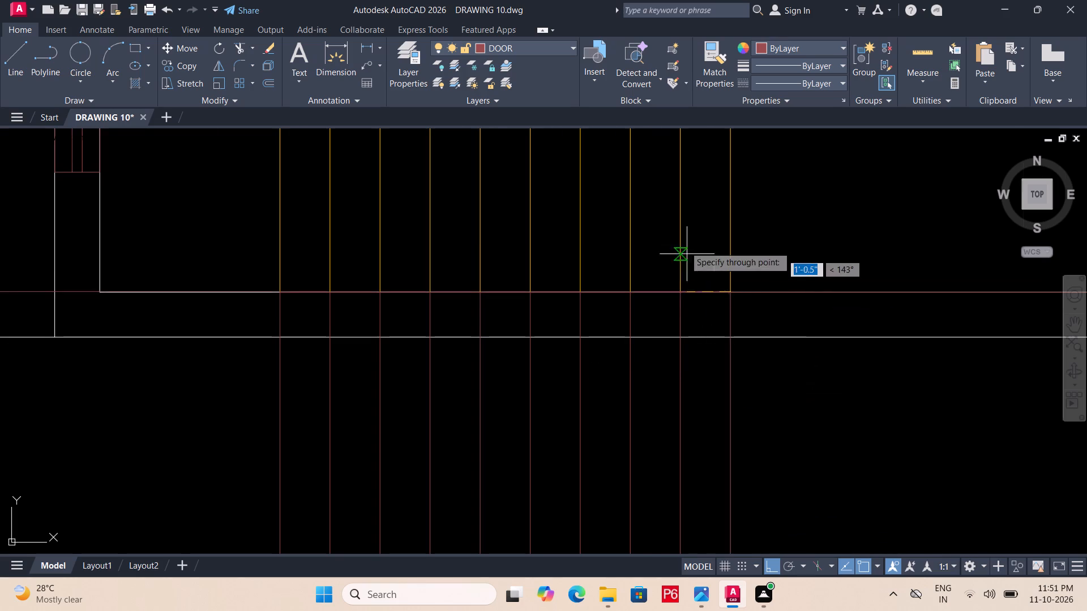
{"action": "scroll", "coordinate": [683, 244], "scroll_direction": "down", "scroll_amount": 1}
{"action": "key", "text": "Escape"}
Make layer 0 the current layer for drawing the stair profile in the elevation below the plan.
{"action": "middle_click_drag", "start_coordinate": [675, 404], "coordinate": [705, 226]}
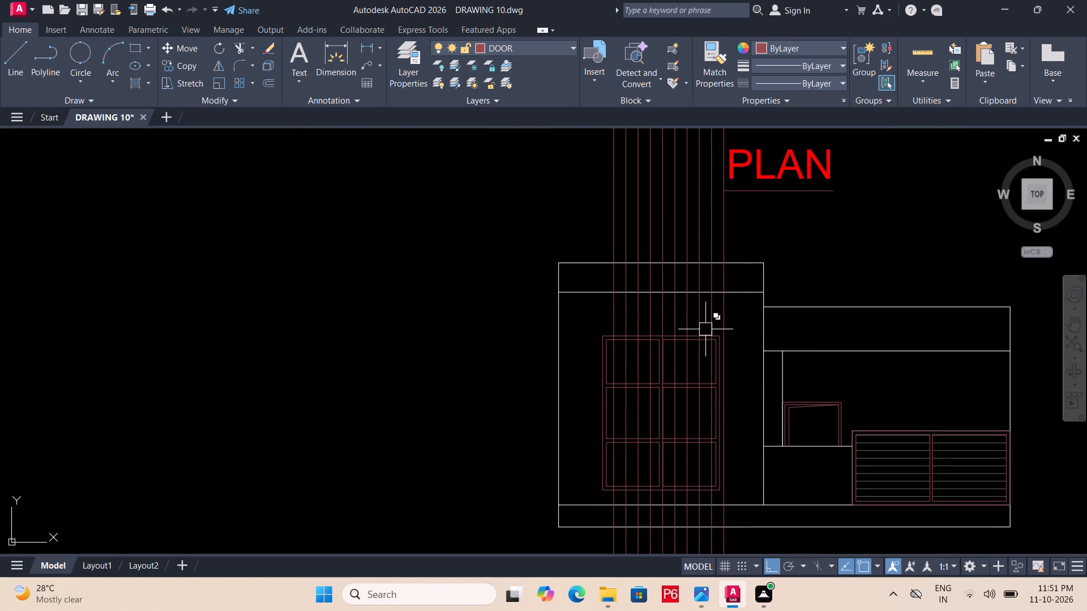
{"action": "middle_click_drag", "start_coordinate": [709, 483], "coordinate": [749, 429]}
{"action": "scroll", "coordinate": [749, 429], "scroll_direction": "up", "scroll_amount": 3}
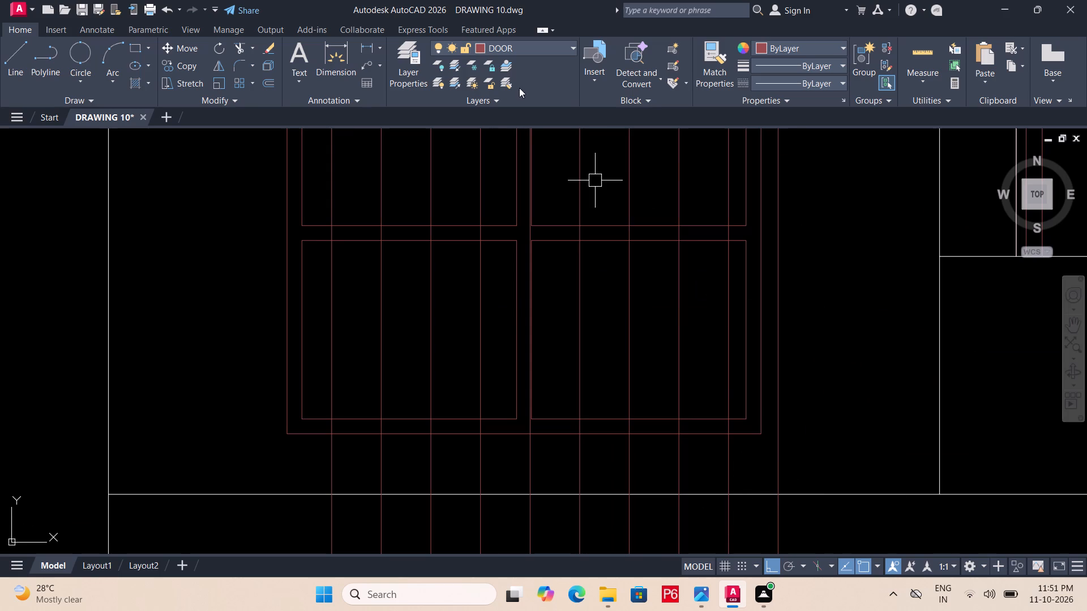
{"action": "left_click", "coordinate": [542, 46]}
{"action": "left_click", "coordinate": [510, 61]}
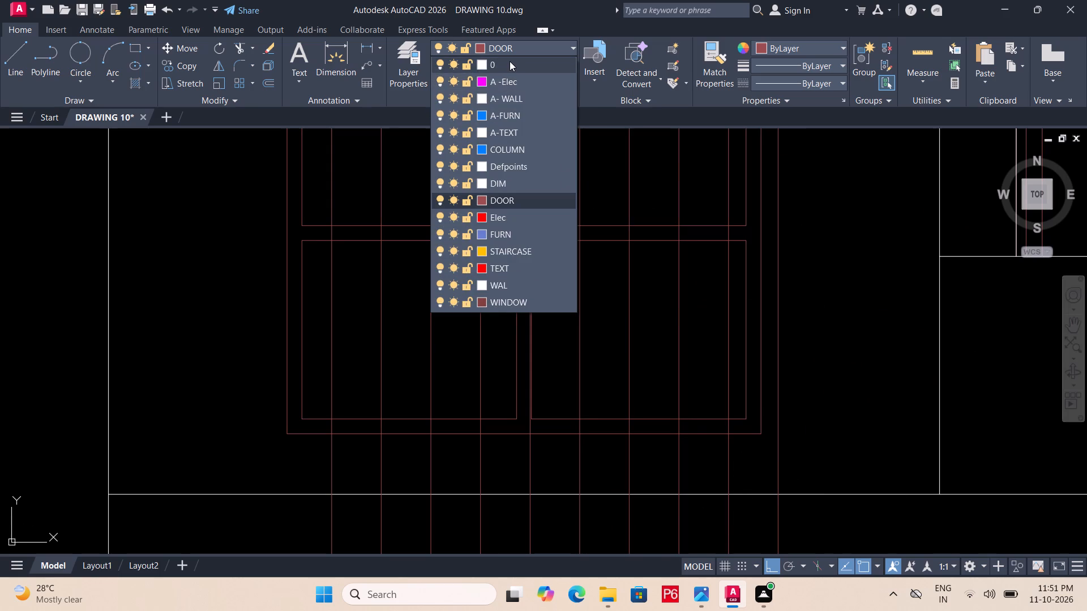
Draw the first step from the floor line at the rightmost ray: a 6" riser and a tread to the adjacent ray.
{"action": "middle_click_drag", "start_coordinate": [733, 451], "coordinate": [745, 419]}
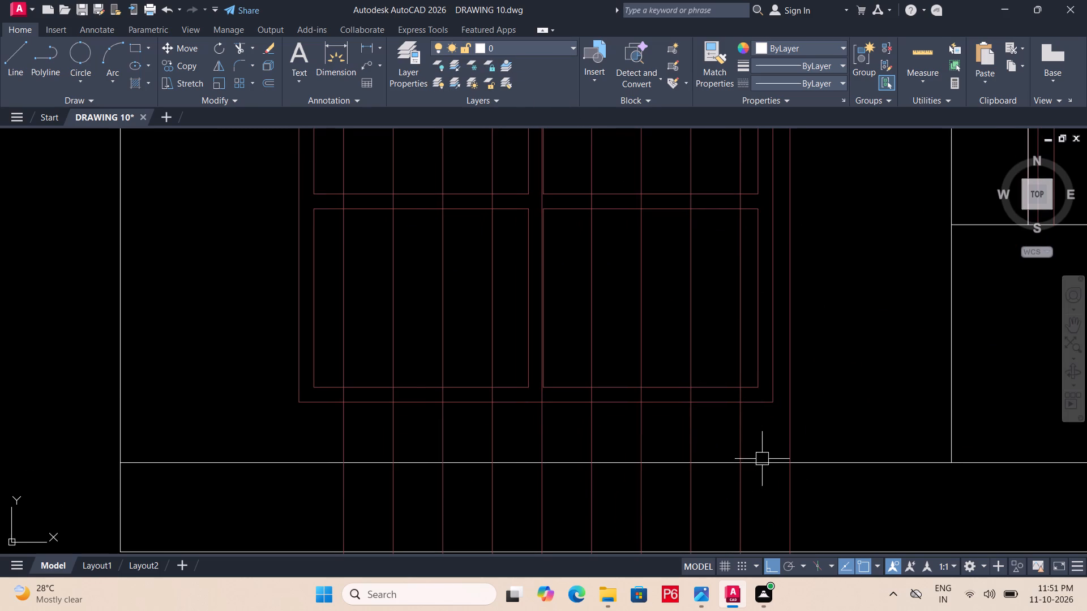
{"action": "key", "text": "l"}
{"action": "key", "text": "space"}
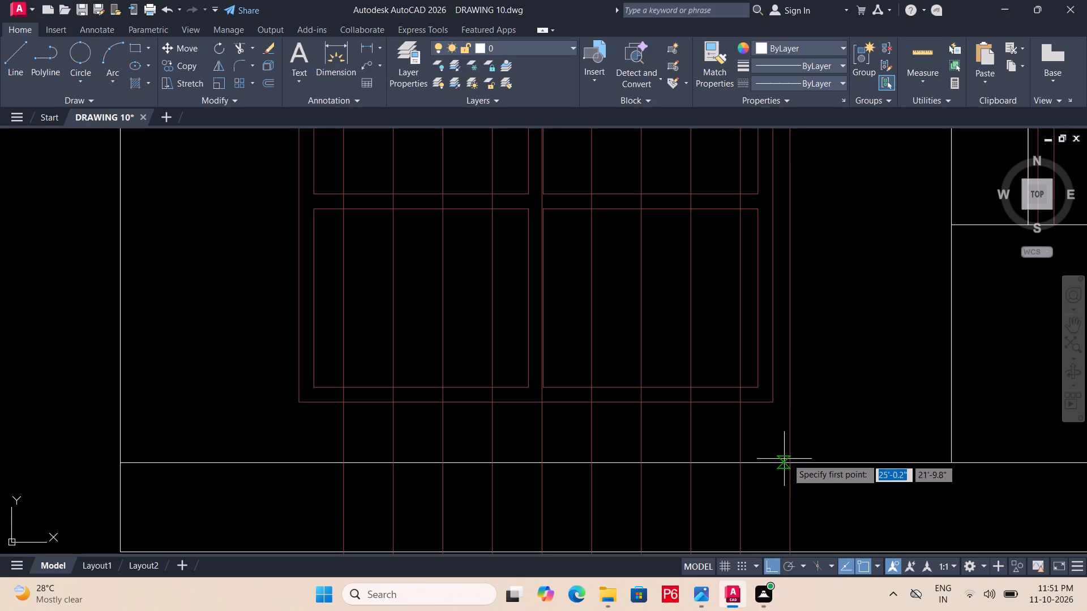
{"action": "left_click", "coordinate": [793, 458]}
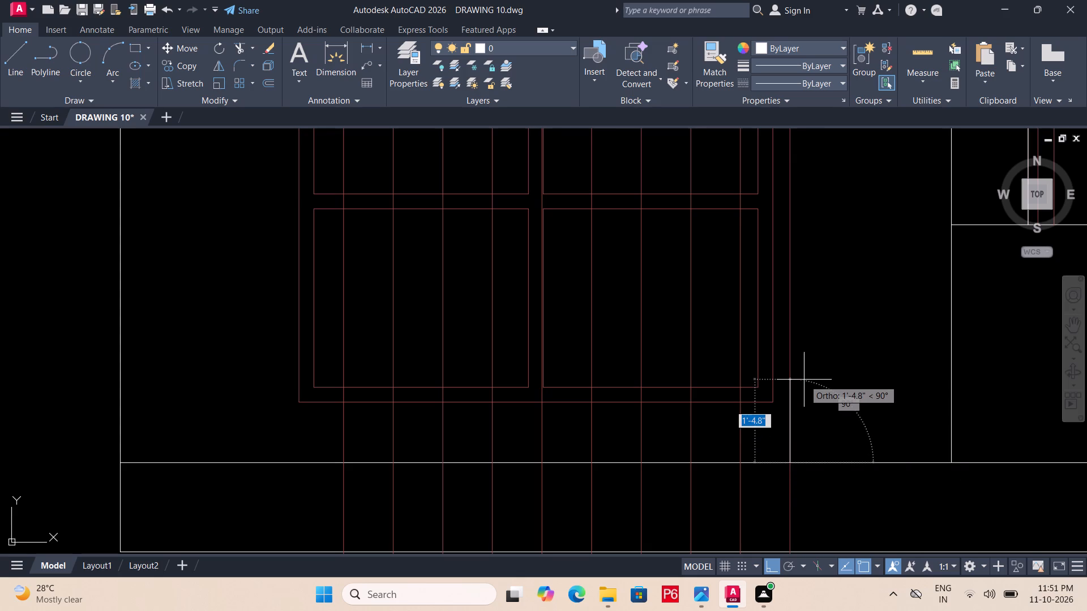
{"action": "type", "text": "6\""}
{"action": "key", "text": "Return"}
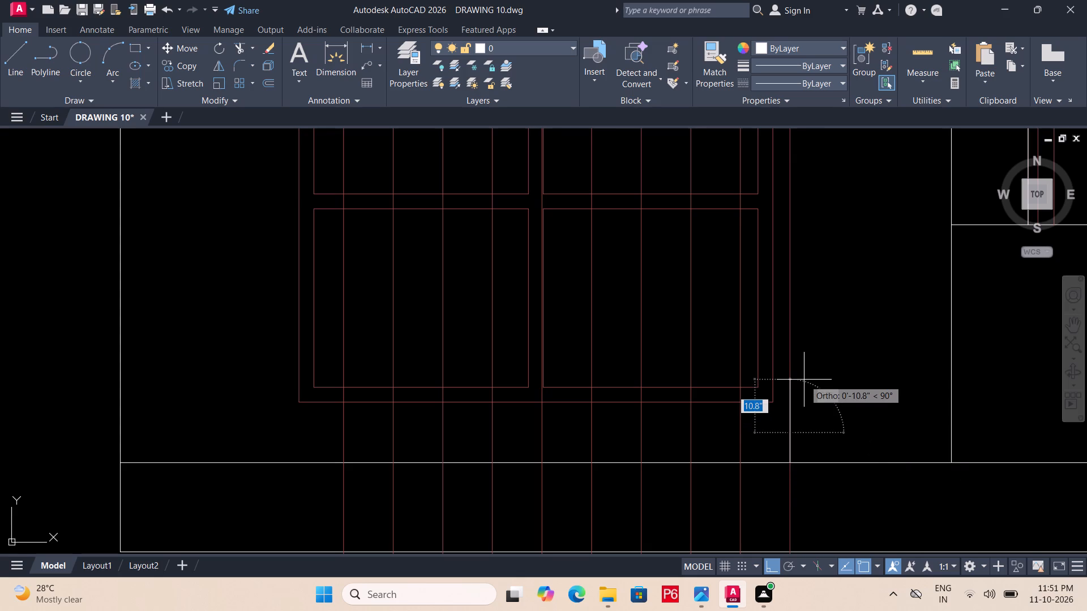
{"action": "left_click", "coordinate": [743, 428]}
{"action": "key", "text": "Escape"}
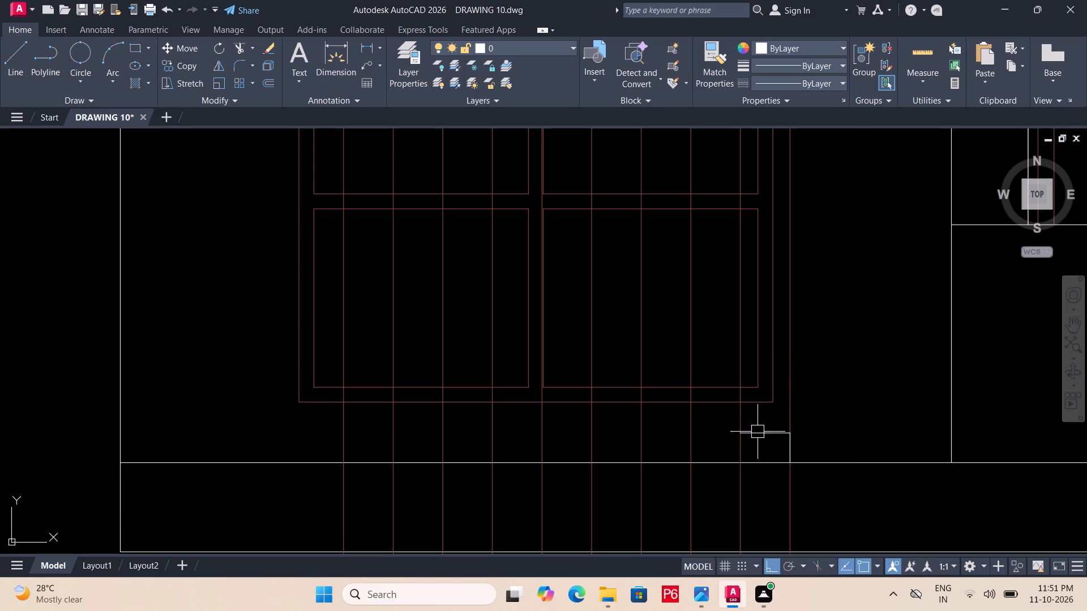
Copy the first step's riser and tread corner to corner up the flight, placing five copies on the successive rays.
{"action": "left_click", "coordinate": [761, 430]}
{"action": "left_click", "coordinate": [790, 449]}
{"action": "scroll", "coordinate": [814, 453], "scroll_direction": "up", "scroll_amount": 1}
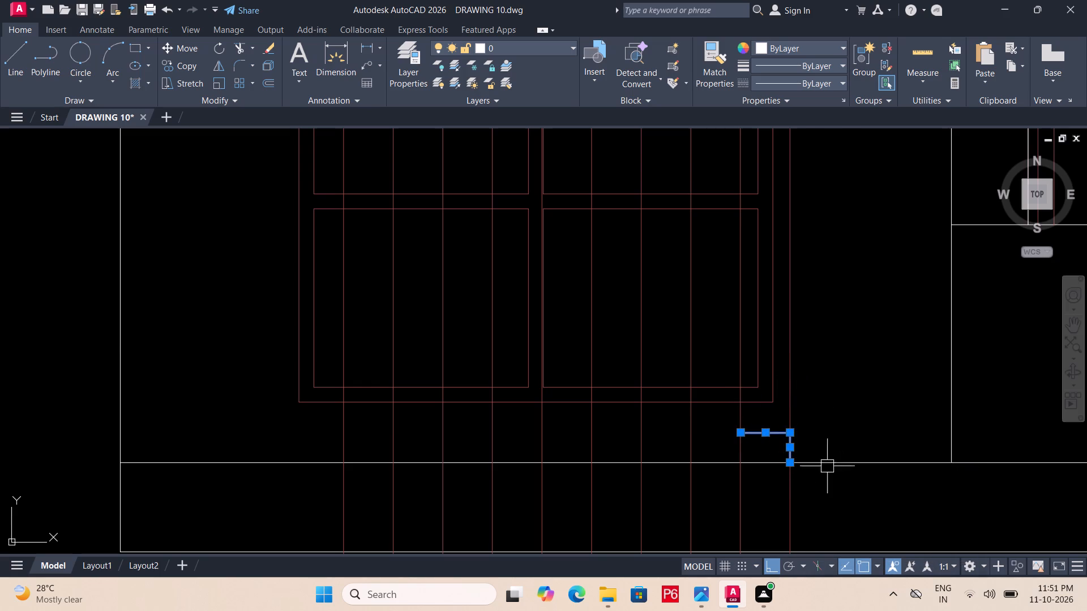
{"action": "type", "text": "CO"}
{"action": "key", "text": "space"}
{"action": "left_click", "coordinate": [790, 458]}
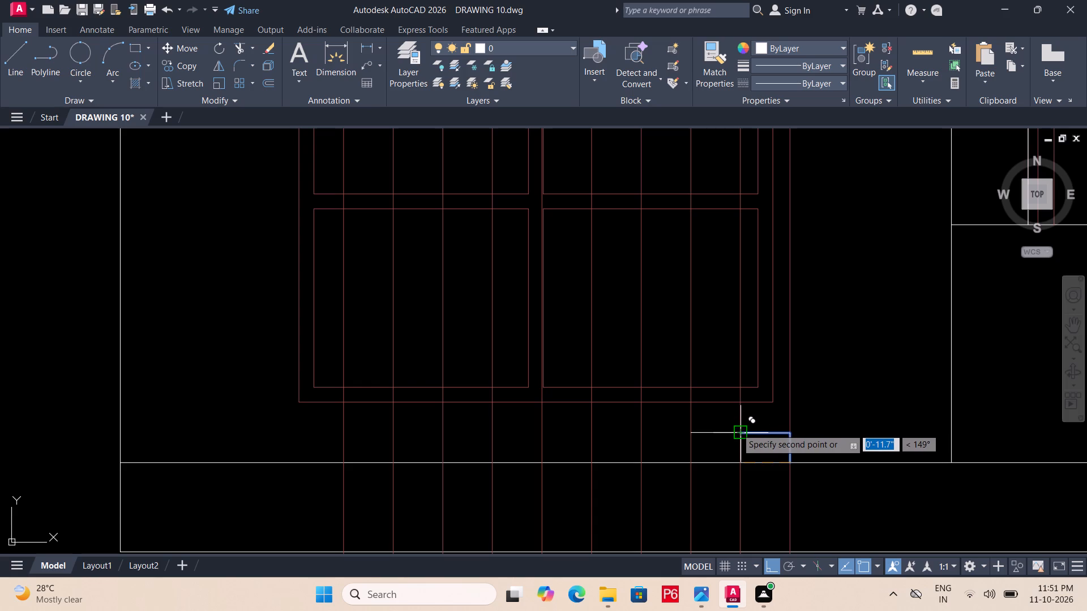
{"action": "key", "text": "F8"}
{"action": "left_click", "coordinate": [737, 428]}
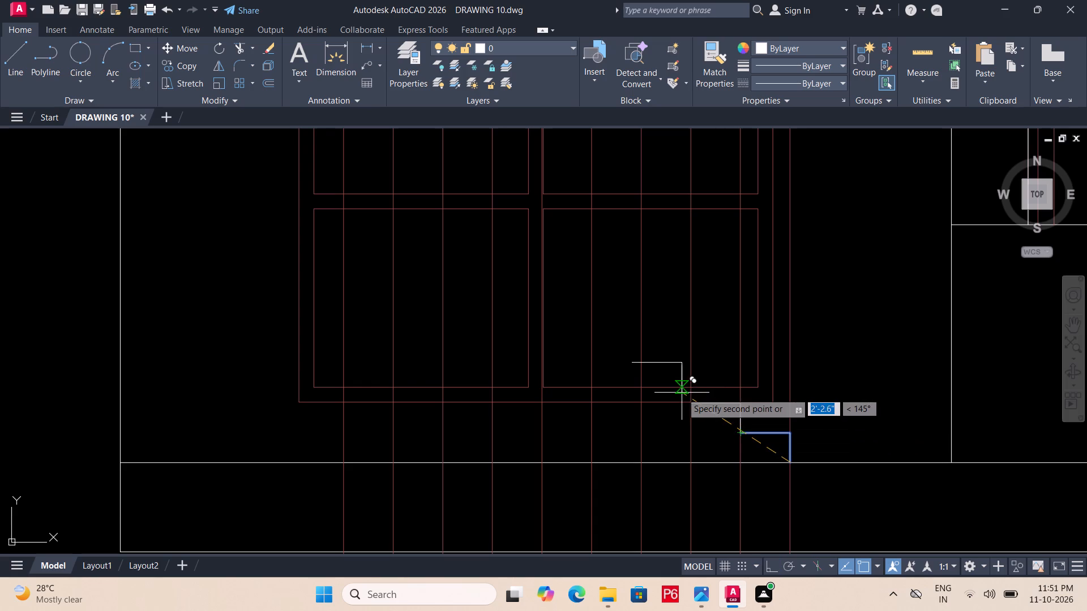
{"action": "left_click", "coordinate": [686, 399]}
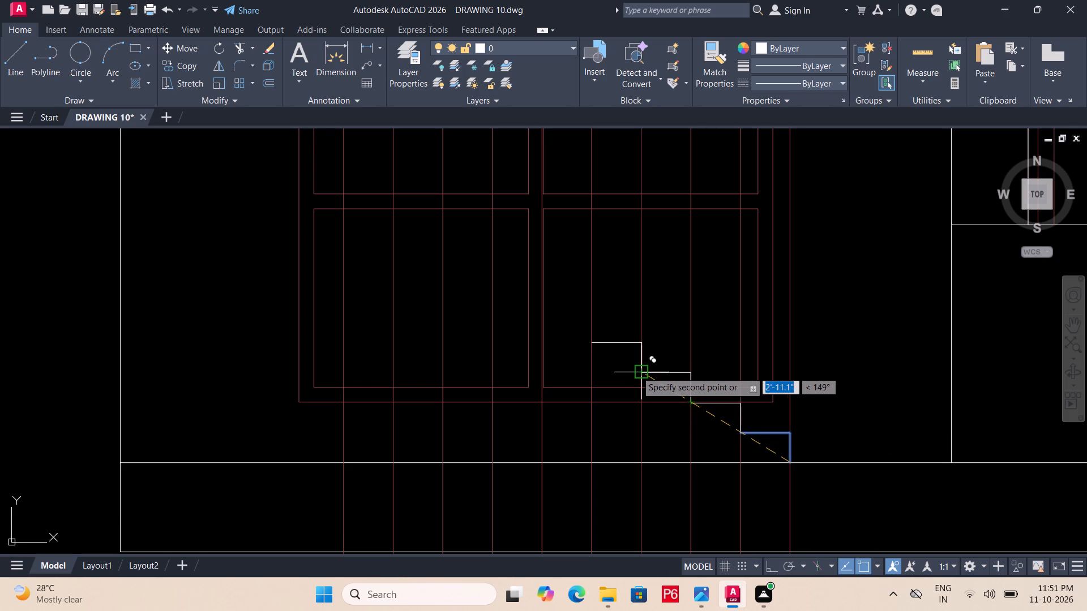
{"action": "left_click", "coordinate": [636, 371]}
{"action": "left_click", "coordinate": [594, 341]}
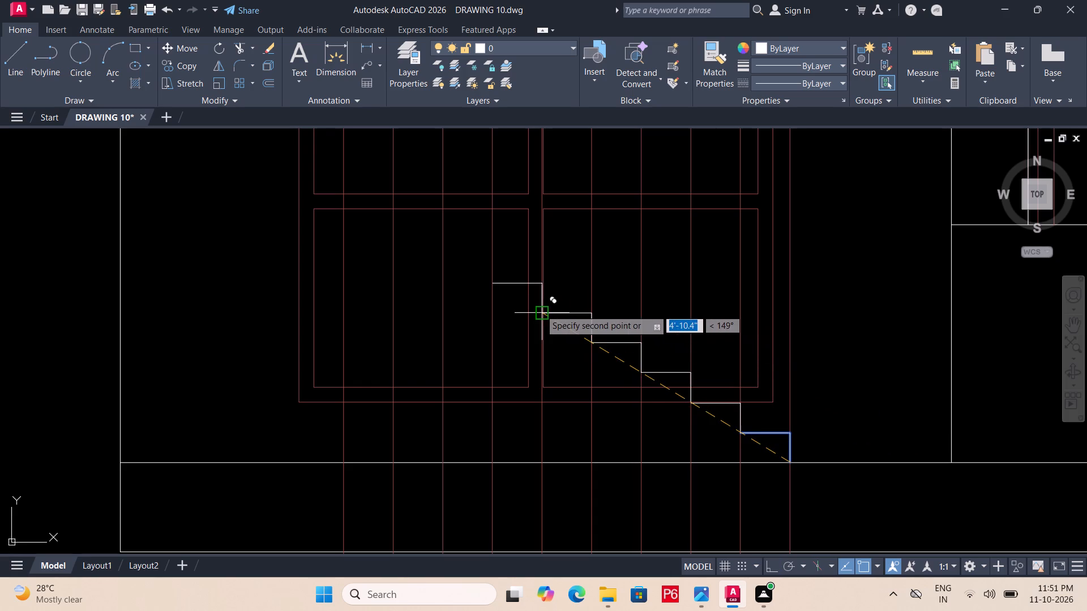
{"action": "left_click", "coordinate": [540, 309]}
Continue copying the step up the flight with four more copies, placing the last riser on the leftmost ray.
{"action": "left_click", "coordinate": [495, 277]}
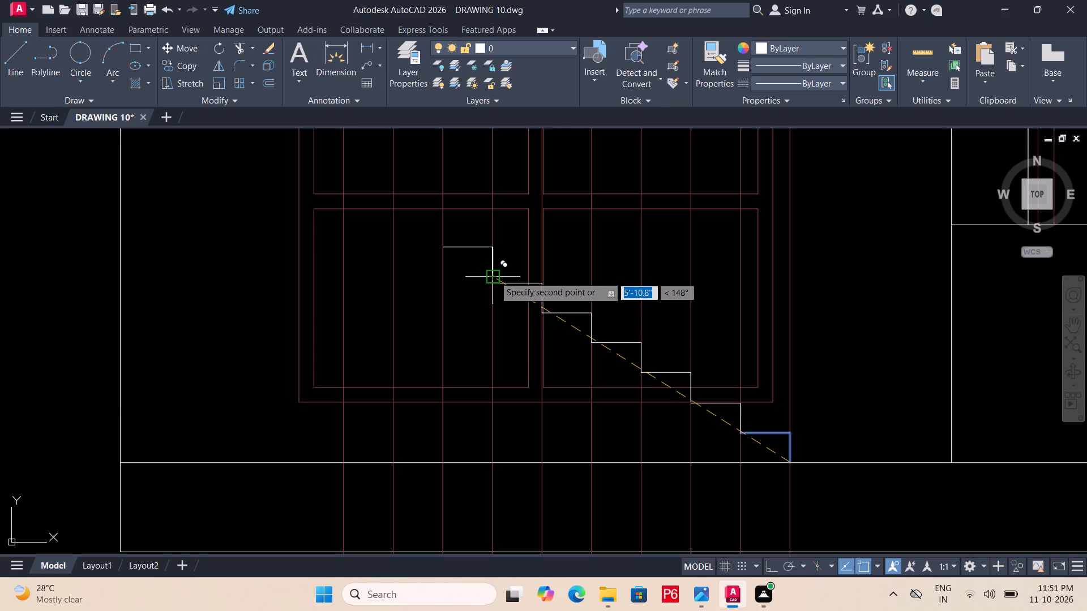
{"action": "left_click", "coordinate": [440, 241]}
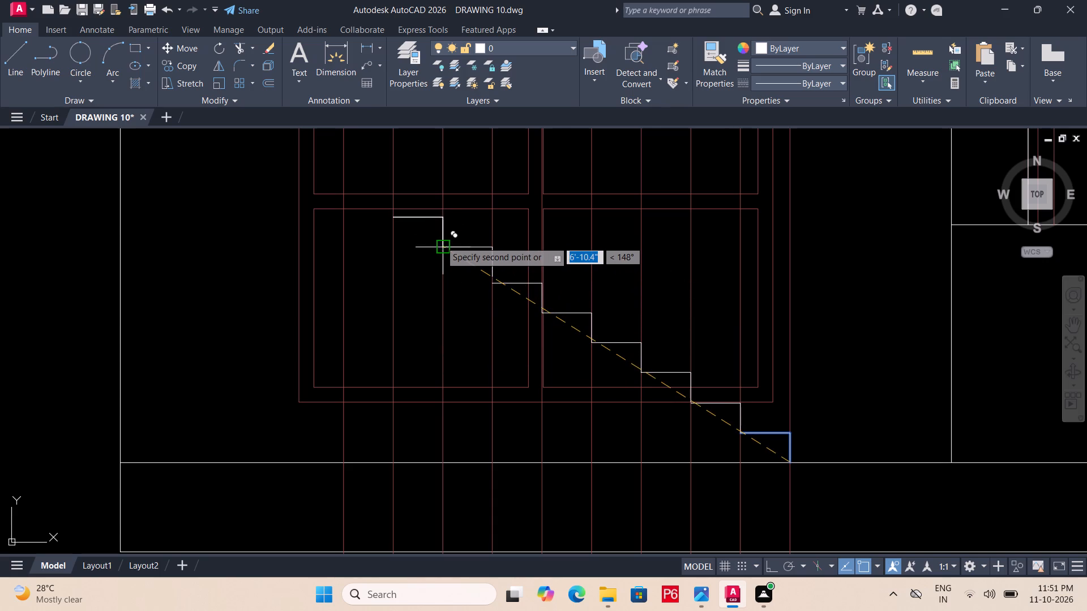
{"action": "left_click", "coordinate": [396, 215]}
{"action": "scroll", "coordinate": [429, 255], "scroll_direction": "down", "scroll_amount": 1}
{"action": "middle_click_drag", "start_coordinate": [429, 255], "coordinate": [512, 453]}
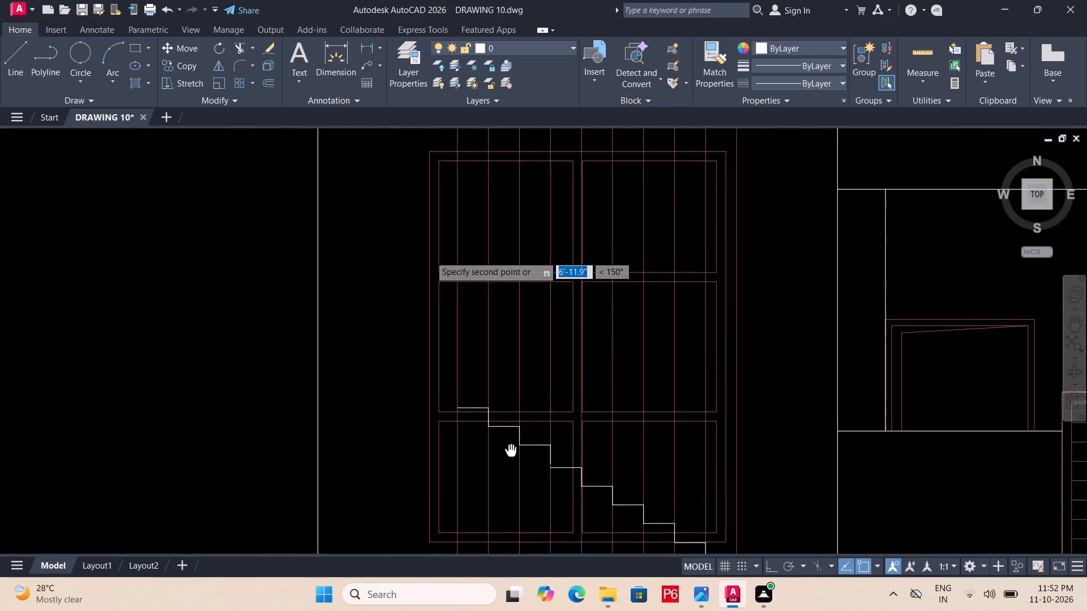
{"action": "middle_click_drag", "start_coordinate": [512, 453], "coordinate": [516, 483]}
{"action": "scroll", "coordinate": [503, 409], "scroll_direction": "down", "scroll_amount": 3}
{"action": "middle_click_drag", "start_coordinate": [505, 442], "coordinate": [507, 479]}
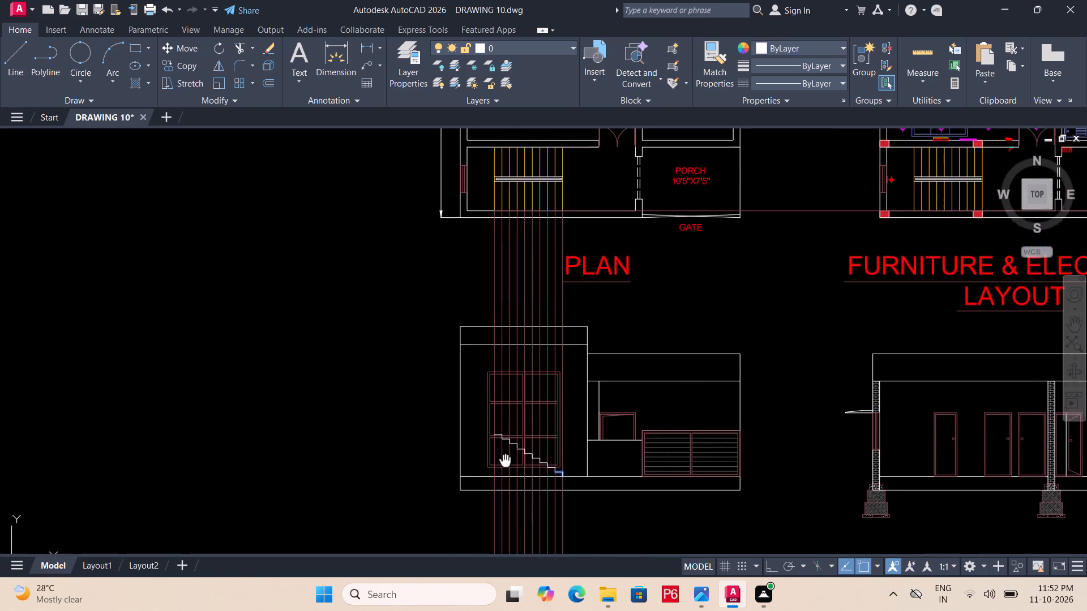
{"action": "middle_click_drag", "start_coordinate": [507, 479], "coordinate": [510, 390]}
{"action": "scroll", "coordinate": [510, 391], "scroll_direction": "up", "scroll_amount": 2}
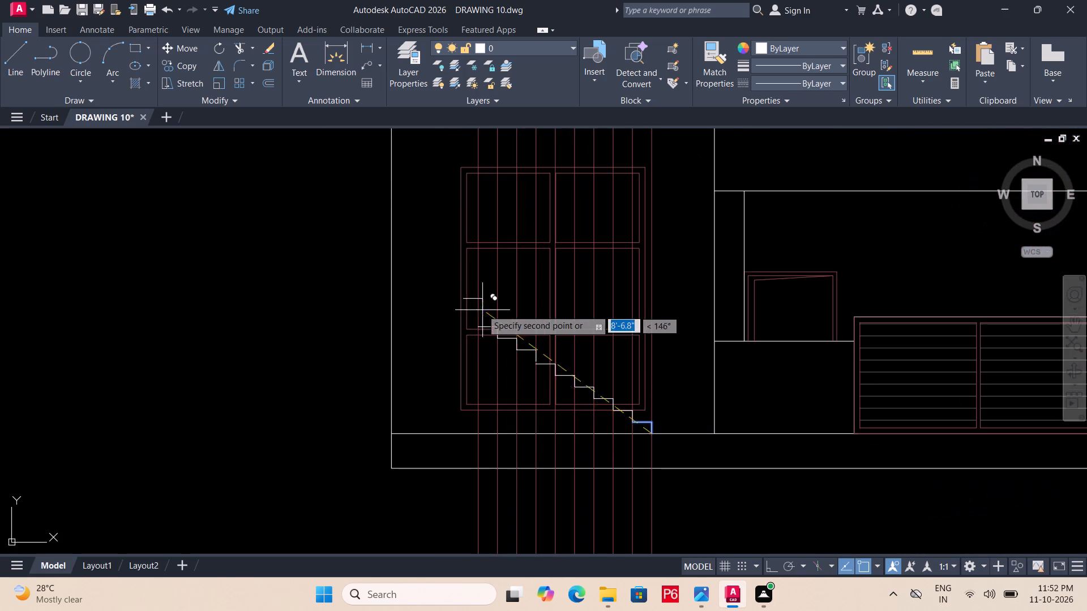
{"action": "scroll", "coordinate": [482, 309], "scroll_direction": "up", "scroll_amount": 2}
{"action": "left_click", "coordinate": [470, 348]}
{"action": "key", "text": "Escape"}
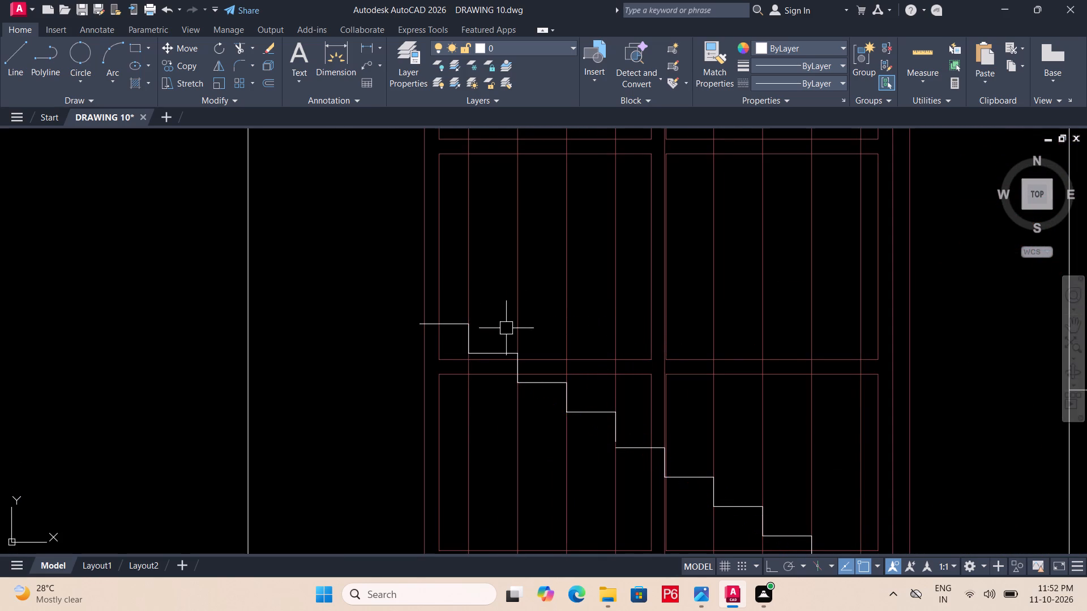
From the top step's corner on the leftmost ray, draw a 6" riser upward and a tread rightward past the adjacent ray.
{"action": "middle_click_drag", "start_coordinate": [525, 309], "coordinate": [536, 360]}
{"action": "scroll", "coordinate": [490, 364], "scroll_direction": "up", "scroll_amount": 1}
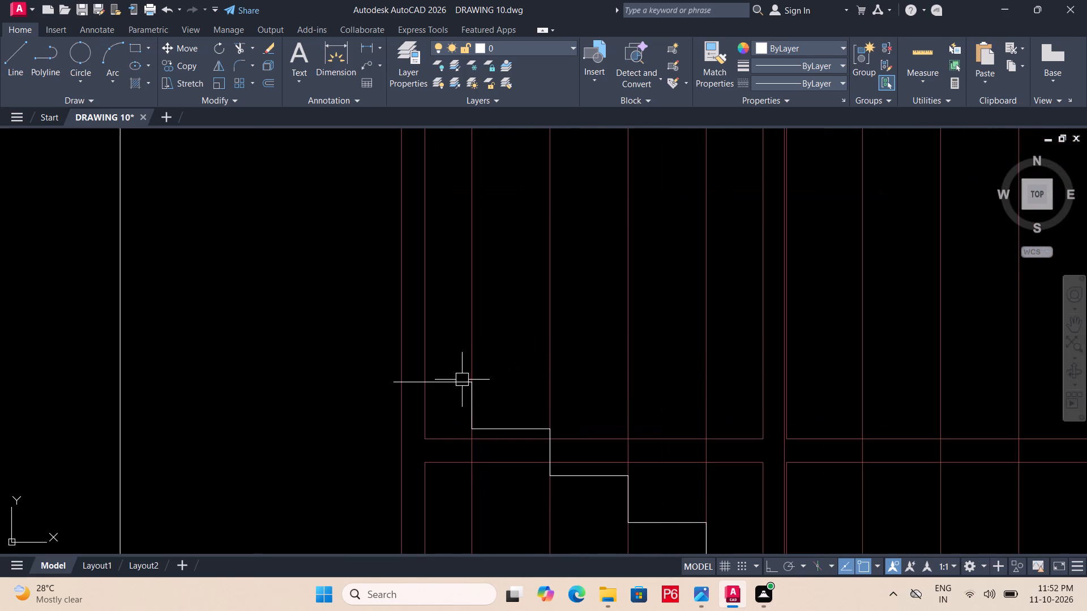
{"action": "type", "text": "L"}
{"action": "key", "text": "space"}
{"action": "left_click", "coordinate": [473, 381]}
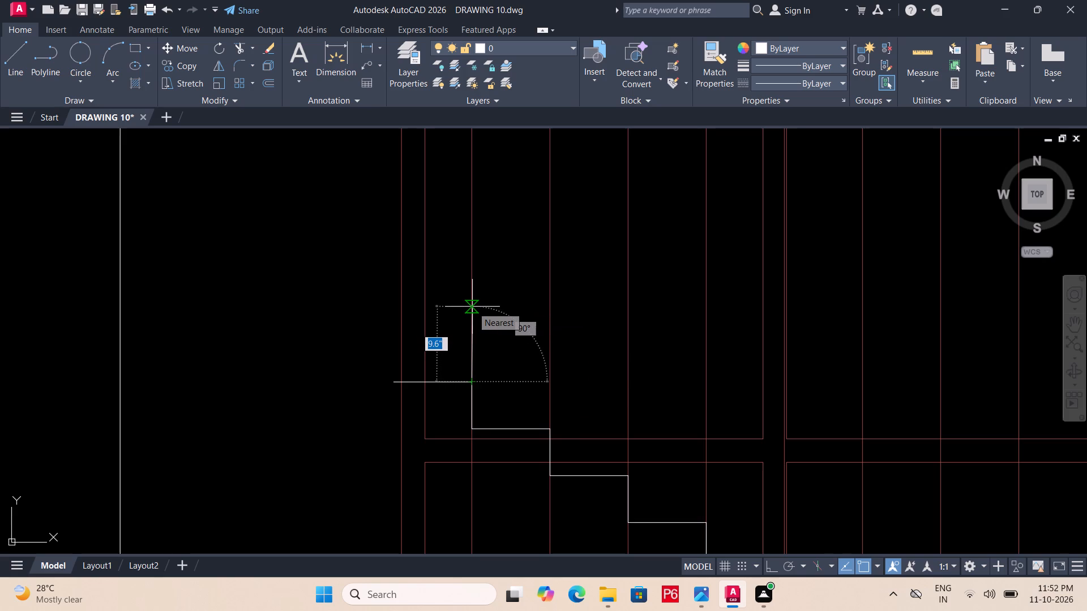
{"action": "type", "text": "6\""}
{"action": "key", "text": "Return"}
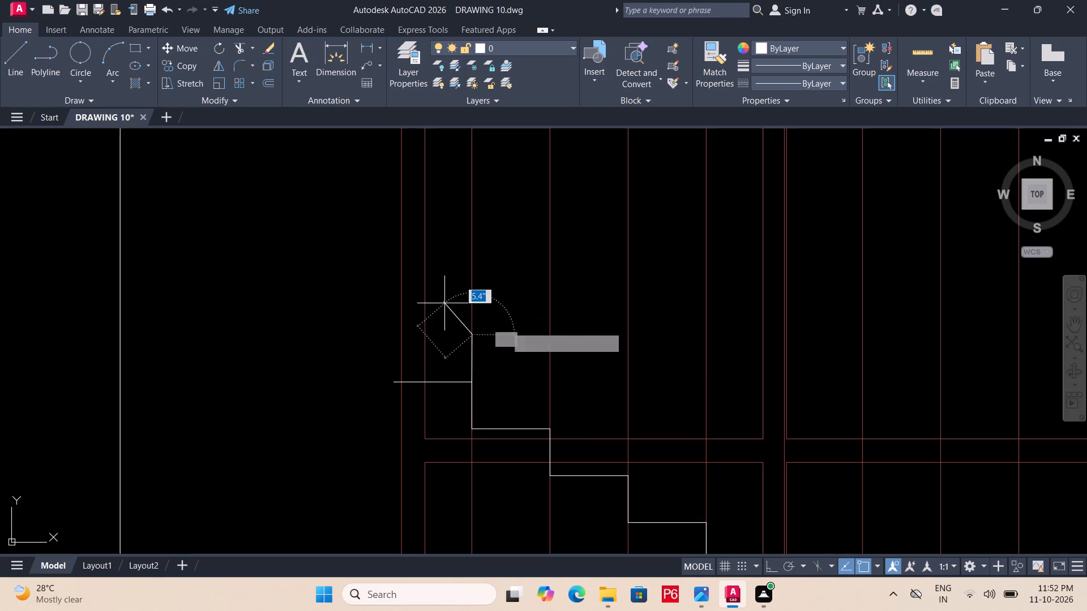
{"action": "key", "text": "F8"}
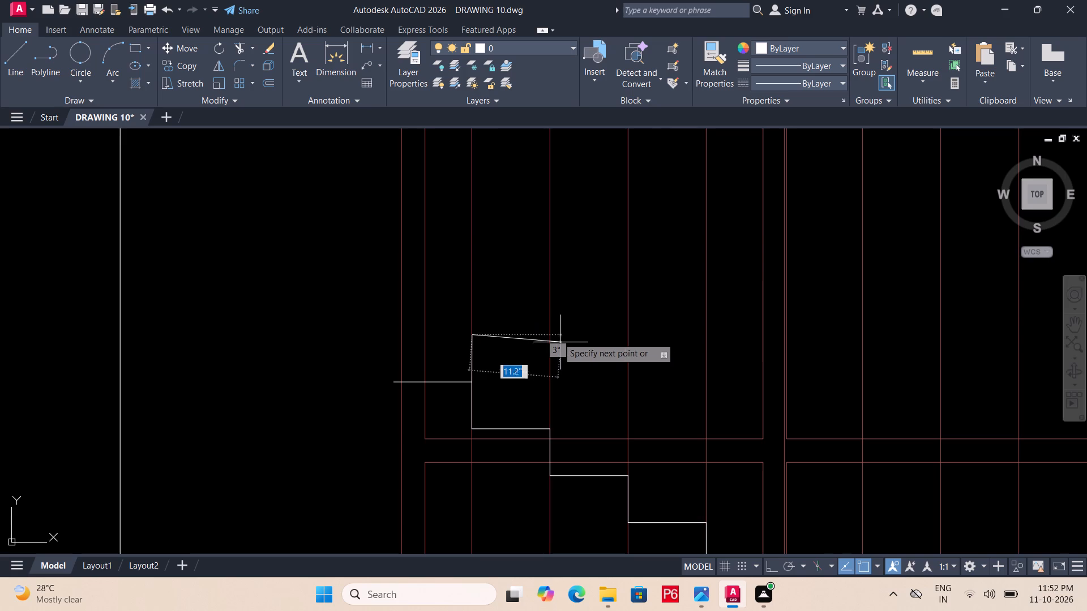
{"action": "left_click", "coordinate": [559, 331]}
{"action": "key", "text": "Escape"}
Trim the new tread's overhang beyond the second ray from the left.
{"action": "scroll", "coordinate": [548, 343], "scroll_direction": "up", "scroll_amount": 2}
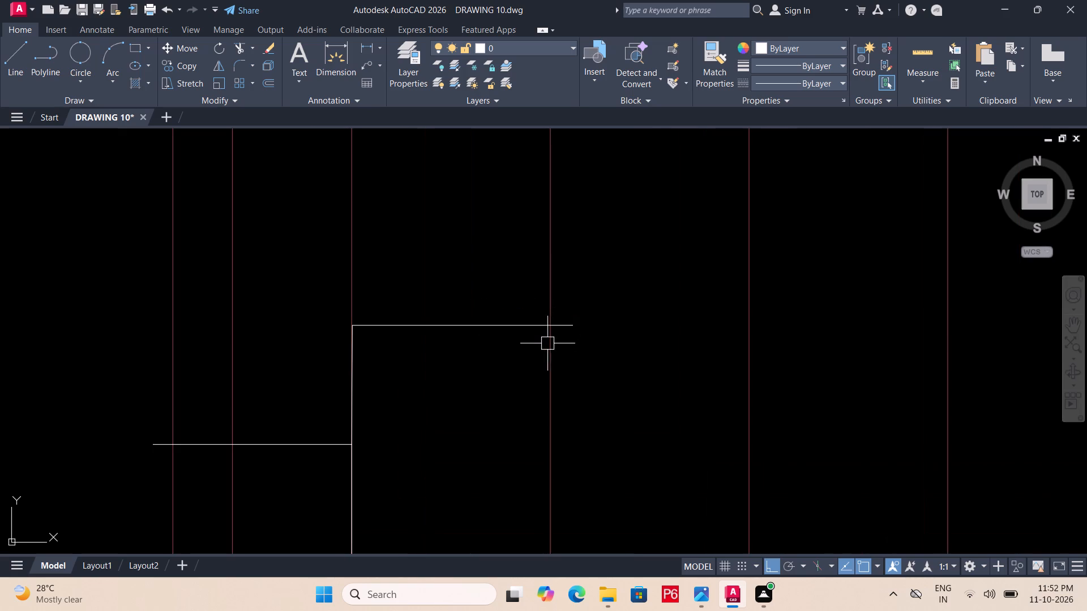
{"action": "type", "text": "TR"}
{"action": "key", "text": "space"}
{"action": "key", "text": "space"}
{"action": "left_click", "coordinate": [564, 325]}
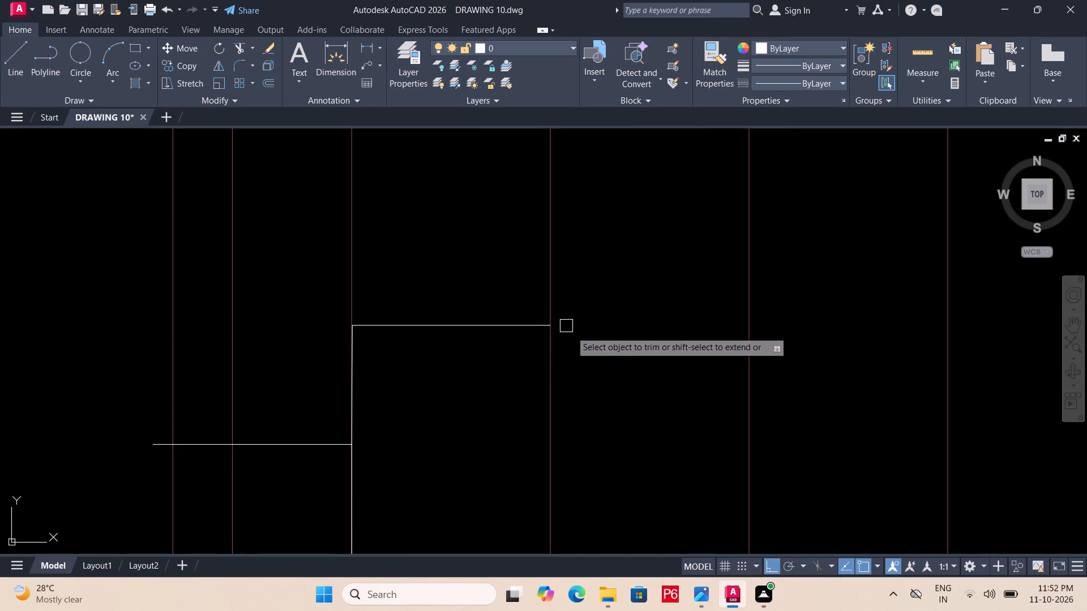
Save the drawing.
{"action": "scroll", "coordinate": [571, 331], "scroll_direction": "down", "scroll_amount": 3}
{"action": "key", "text": "ctrl+s"}
{"action": "key", "text": "ctrl+s"}
{"action": "key", "text": "ctrl+s"}
Copy the upper flight's first riser and tread from the riser's base to the next two step corners, rising rightward.
{"action": "left_click", "coordinate": [528, 329]}
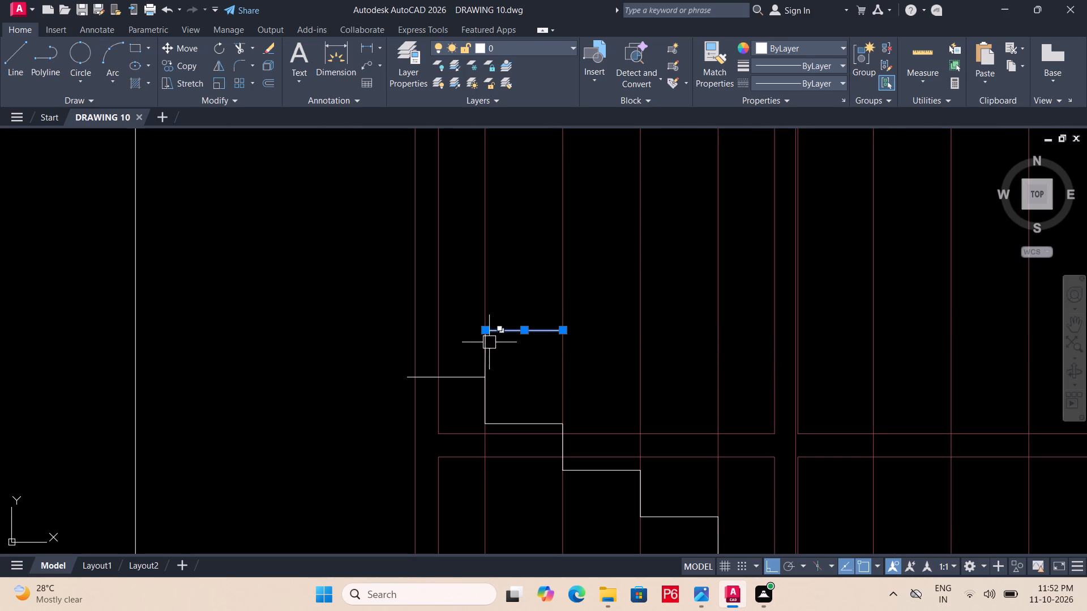
{"action": "left_click", "coordinate": [489, 350]}
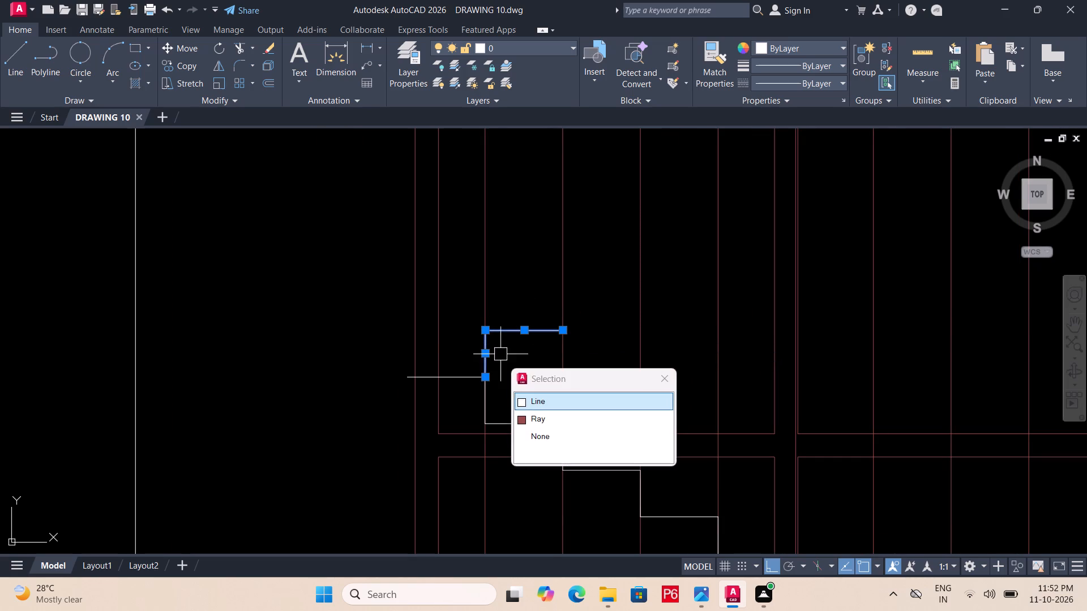
{"action": "type", "text": "CO"}
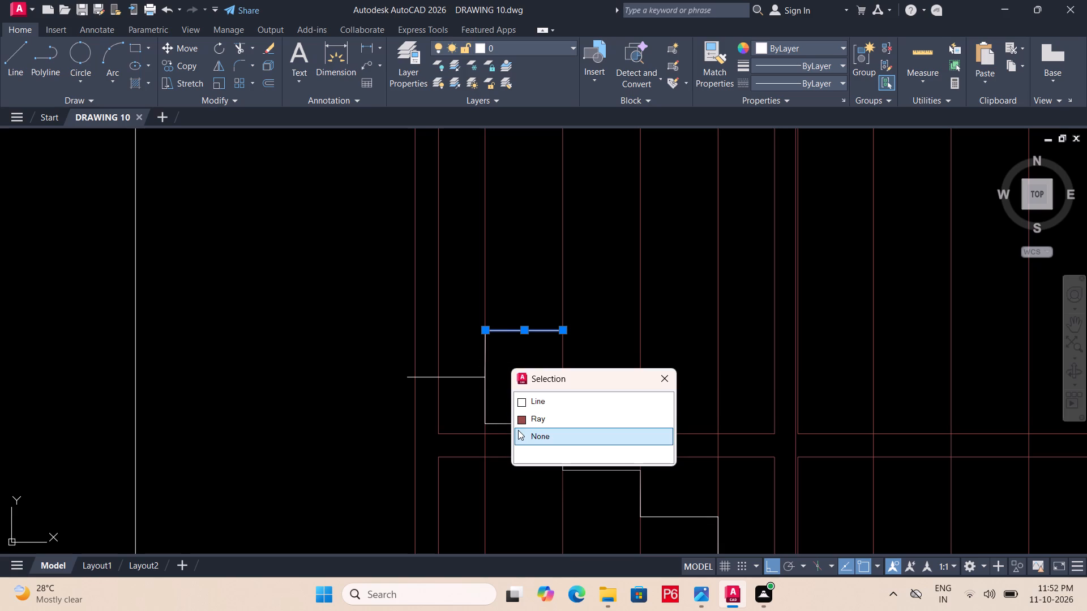
{"action": "left_click", "coordinate": [670, 380]}
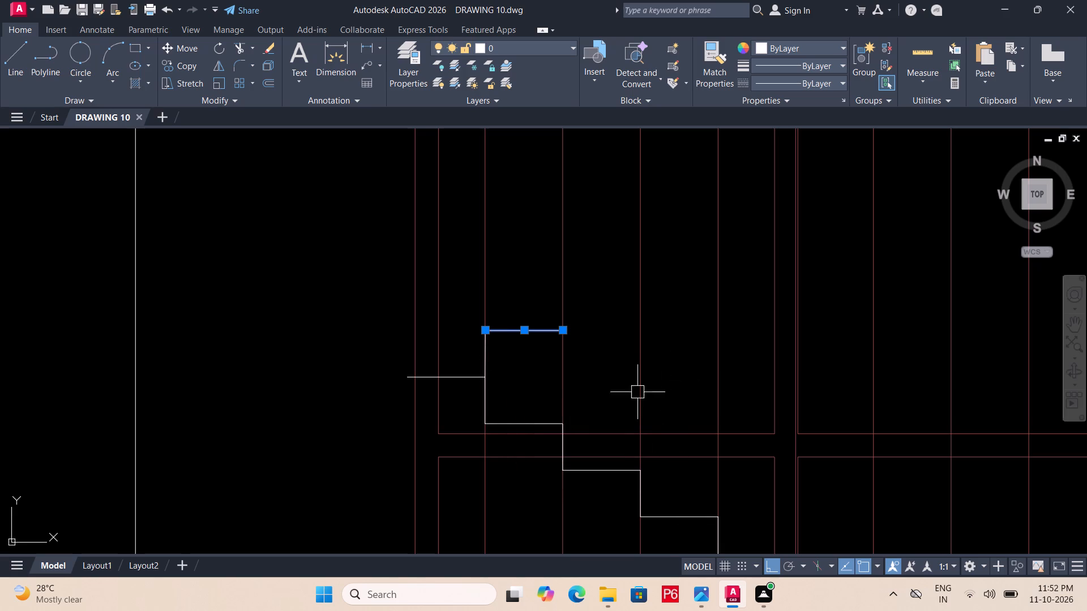
{"action": "left_click", "coordinate": [482, 352]}
{"action": "left_click", "coordinate": [555, 399]}
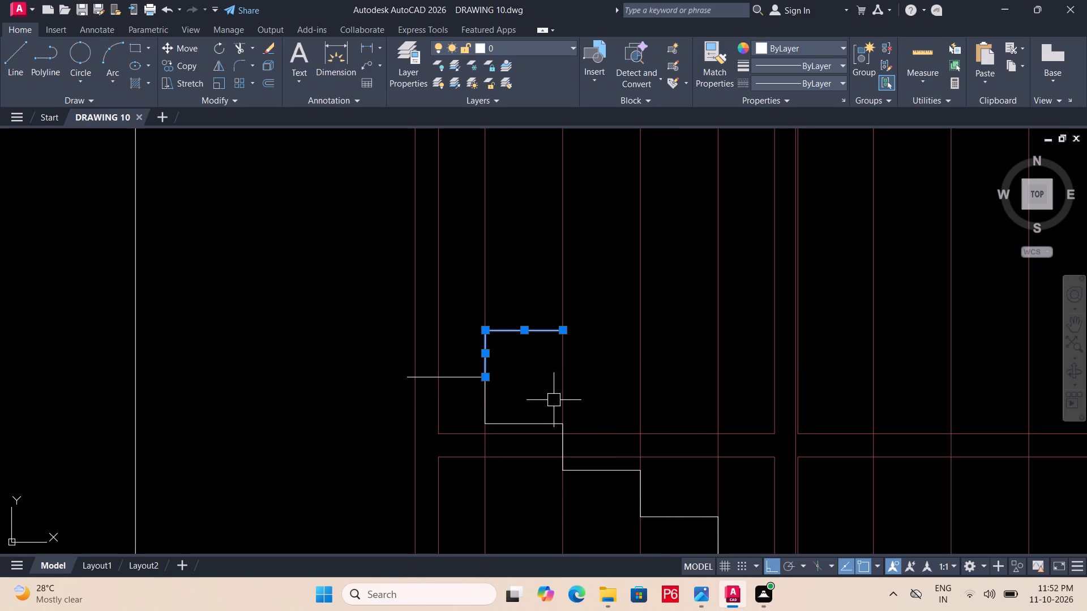
{"action": "key", "text": "x"}
{"action": "key", "text": "BackSpace"}
{"action": "type", "text": "CO"}
{"action": "key", "text": "space"}
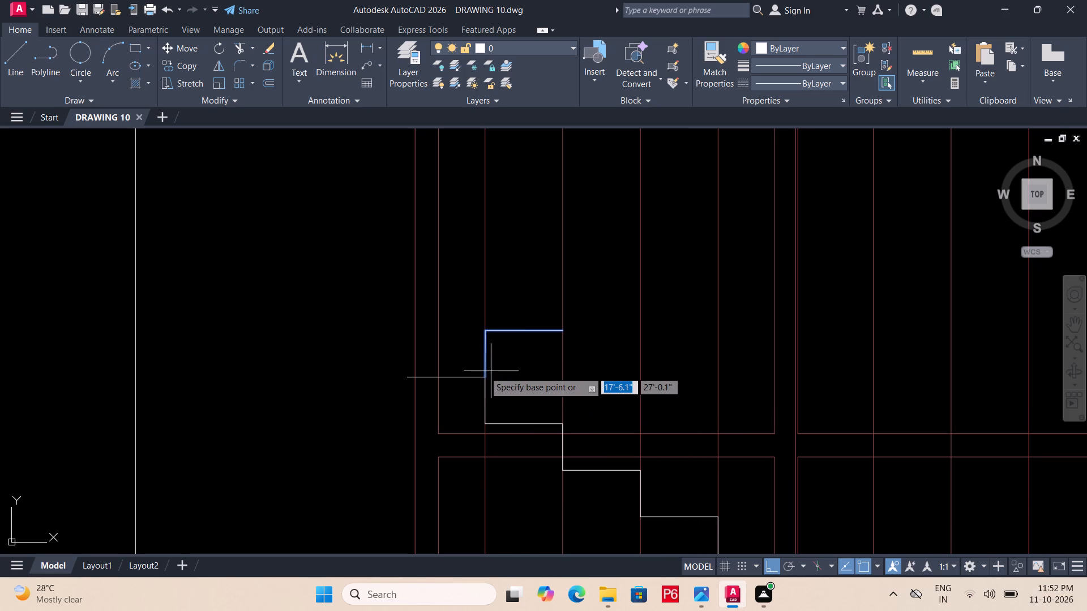
{"action": "left_click", "coordinate": [482, 371]}
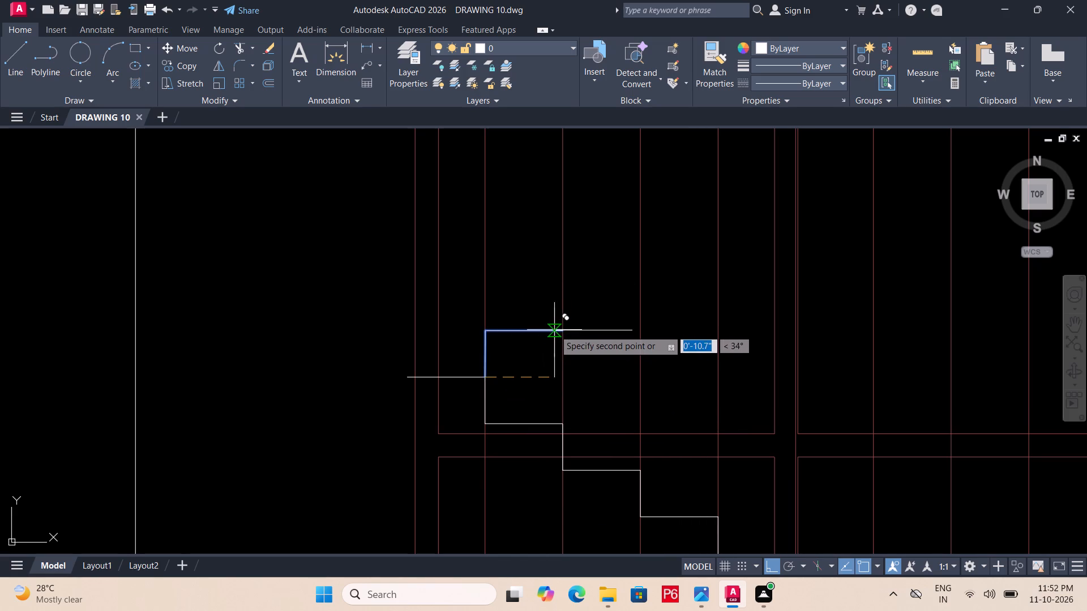
{"action": "key", "text": "F8"}
{"action": "left_click", "coordinate": [561, 327]}
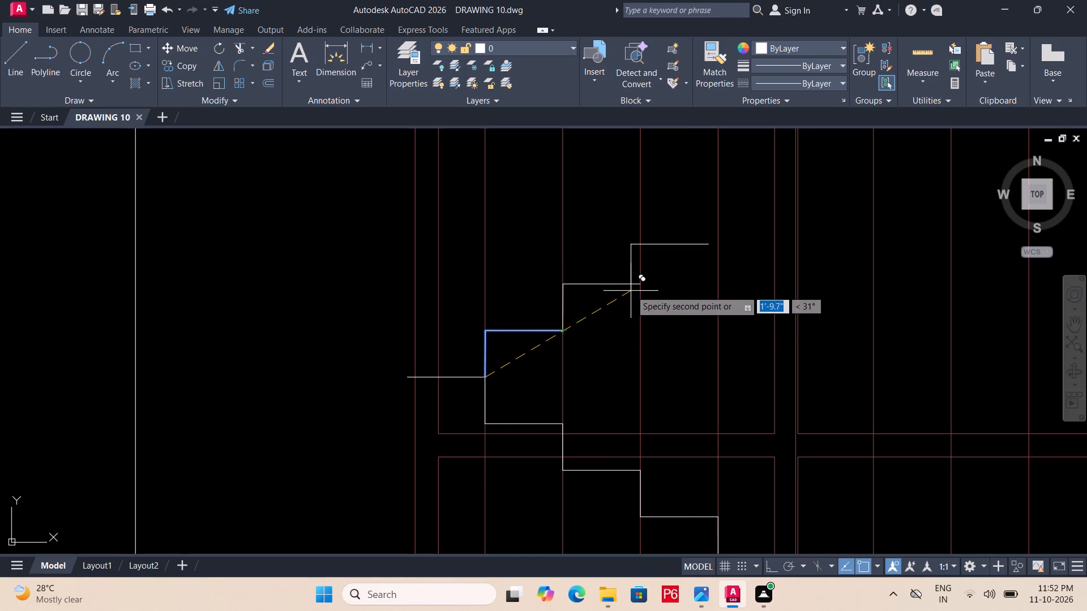
{"action": "left_click", "coordinate": [641, 285]}
Place six more copies of the upper flight's riser and tread at successive step corners rising rightward, then end the copying.
{"action": "middle_click_drag", "start_coordinate": [687, 301], "coordinate": [469, 426]}
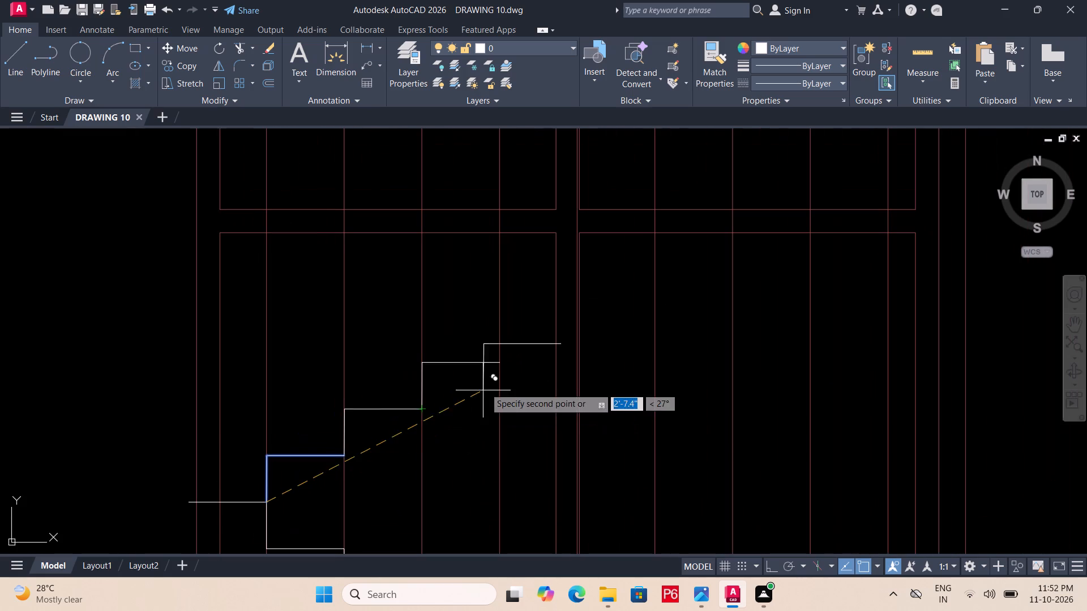
{"action": "left_click", "coordinate": [498, 362]}
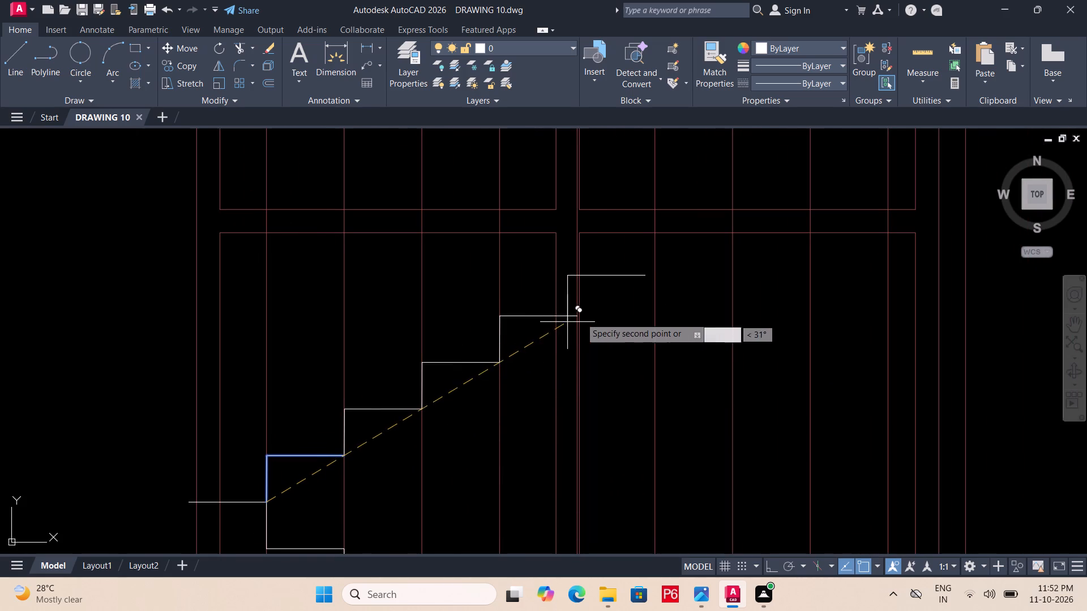
{"action": "scroll", "coordinate": [580, 317], "scroll_direction": "up", "scroll_amount": 2}
{"action": "left_click", "coordinate": [565, 315]}
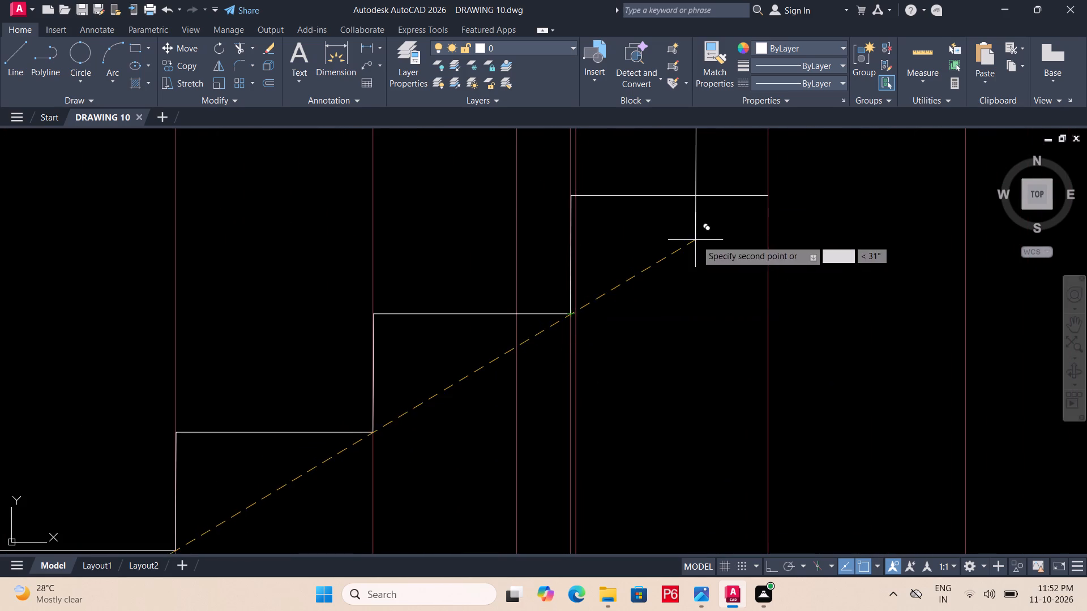
{"action": "middle_click_drag", "start_coordinate": [695, 243], "coordinate": [429, 420]}
{"action": "left_click", "coordinate": [498, 371]}
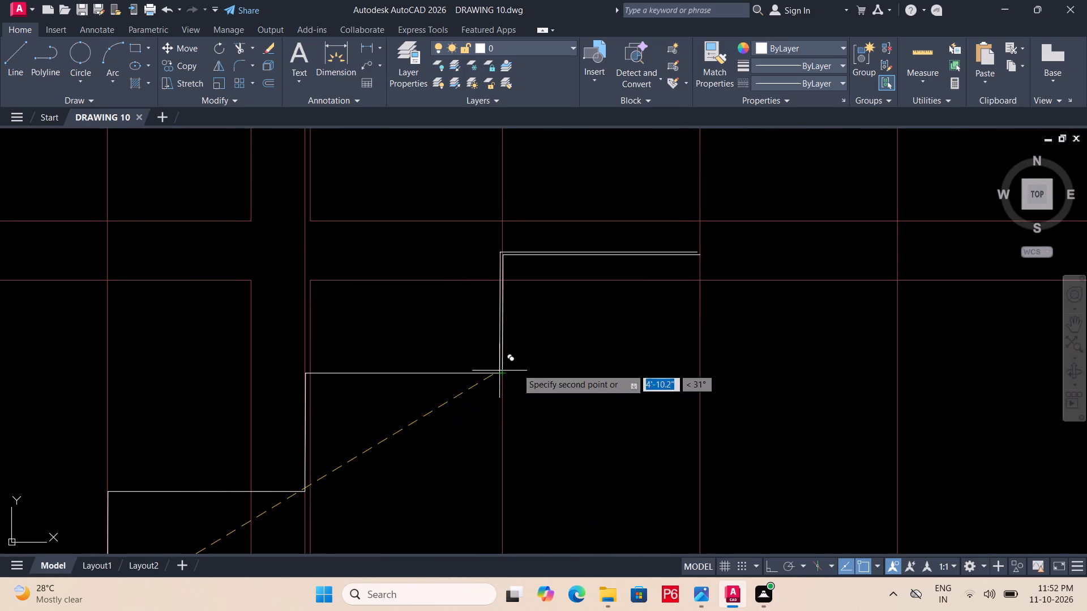
{"action": "middle_click_drag", "start_coordinate": [636, 332], "coordinate": [497, 461]}
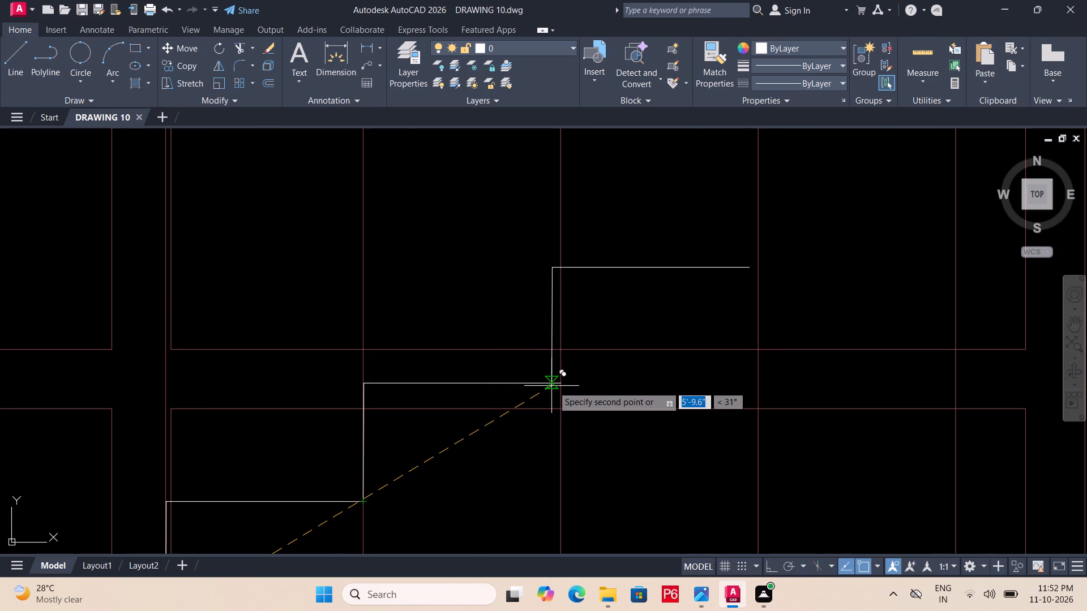
{"action": "left_click", "coordinate": [559, 385]}
{"action": "middle_click_drag", "start_coordinate": [691, 367], "coordinate": [461, 523]}
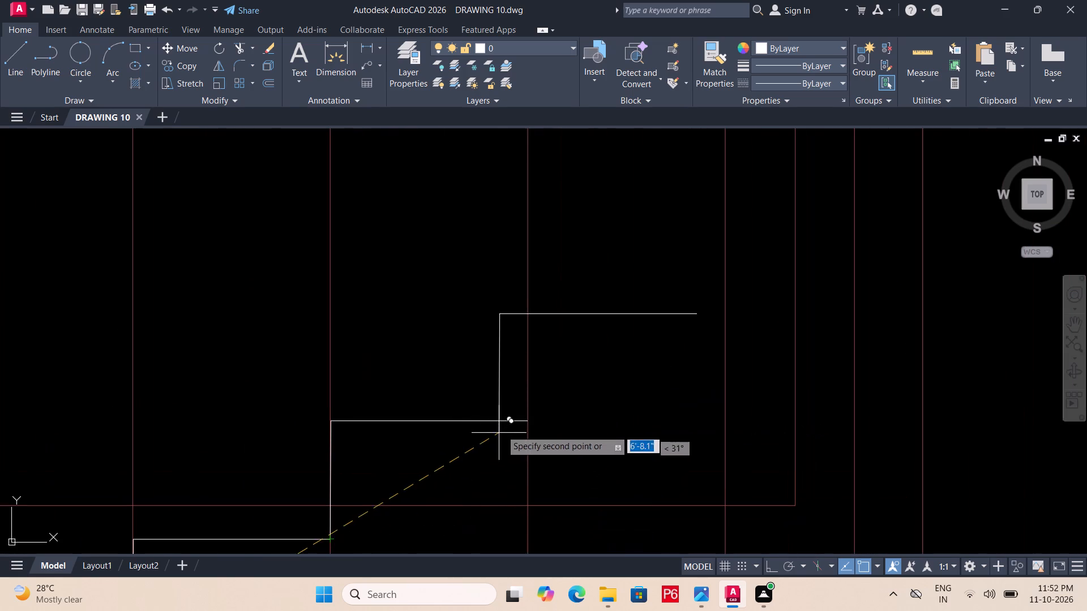
{"action": "left_click", "coordinate": [527, 423]}
{"action": "middle_click_drag", "start_coordinate": [620, 399], "coordinate": [573, 437]}
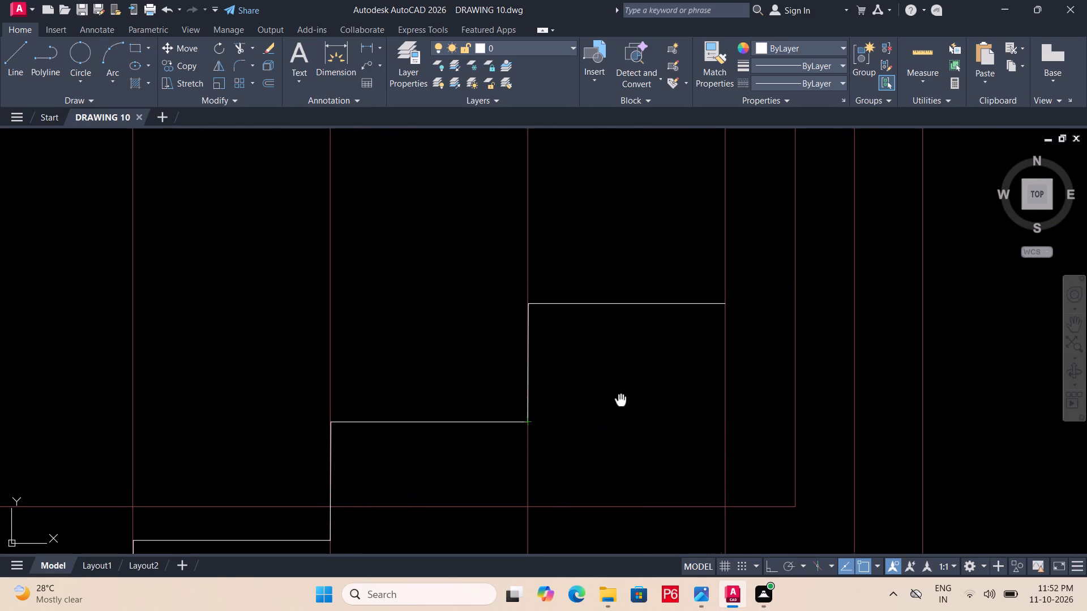
{"action": "middle_click_drag", "start_coordinate": [573, 437], "coordinate": [435, 518]}
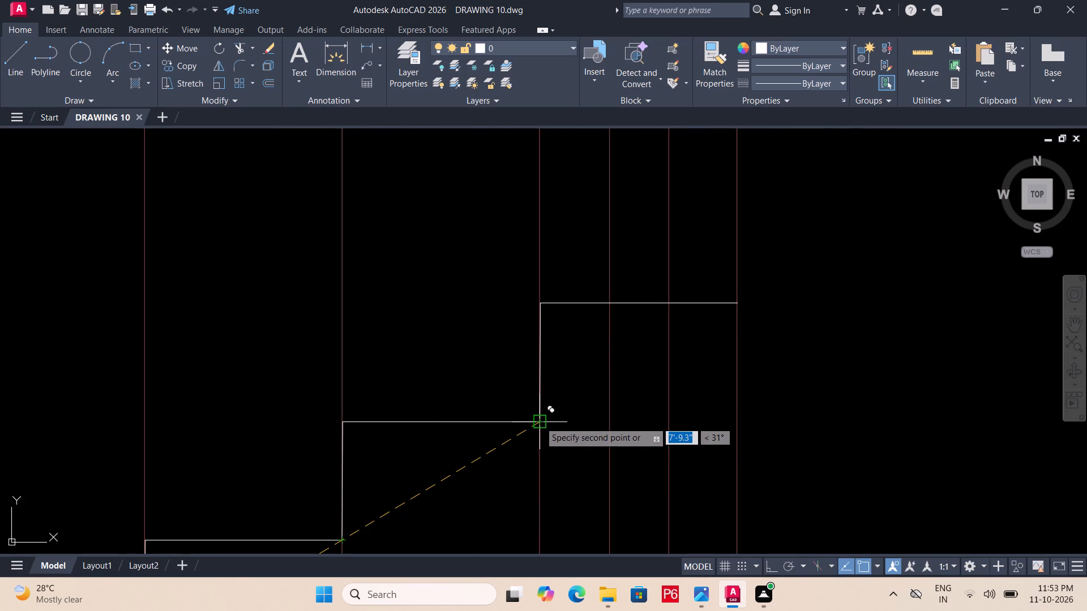
{"action": "left_click", "coordinate": [540, 421]}
{"action": "scroll", "coordinate": [528, 421], "scroll_direction": "down", "scroll_amount": 3}
{"action": "scroll", "coordinate": [487, 492], "scroll_direction": "down", "scroll_amount": 3}
{"action": "middle_click_drag", "start_coordinate": [488, 490], "coordinate": [532, 438]}
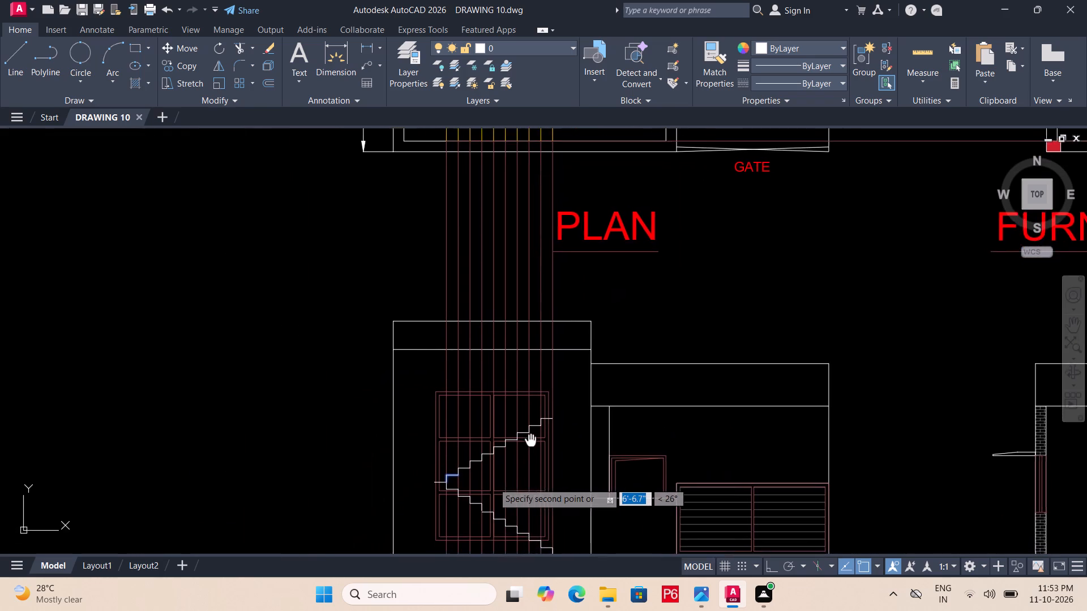
{"action": "middle_click_drag", "start_coordinate": [532, 438], "coordinate": [547, 425]}
{"action": "middle_click_drag", "start_coordinate": [547, 425], "coordinate": [530, 562]}
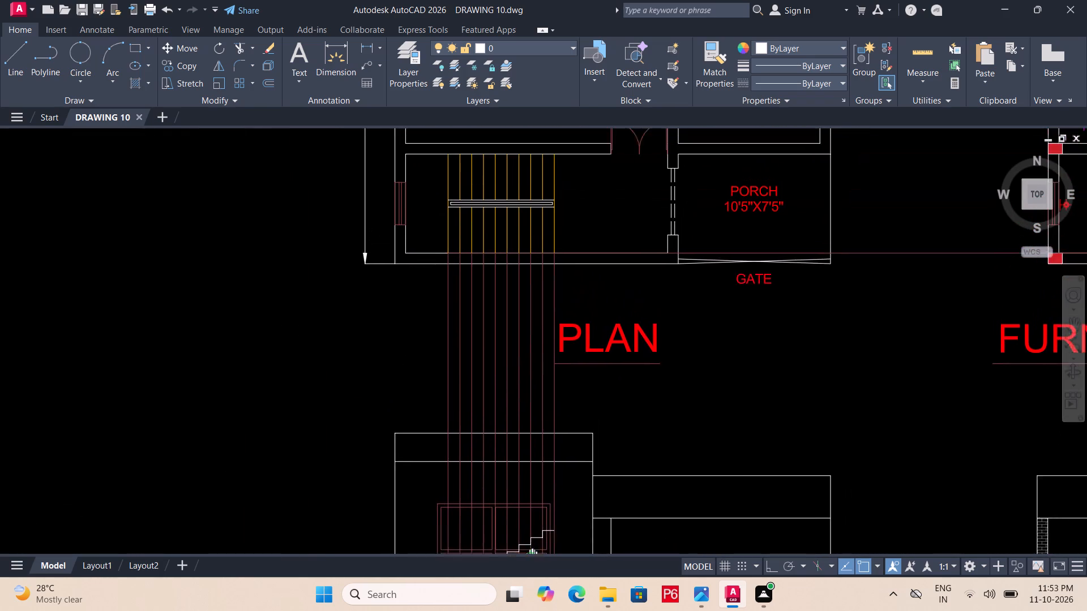
{"action": "middle_click_drag", "start_coordinate": [530, 562], "coordinate": [568, 416]}
{"action": "key", "text": "Escape"}
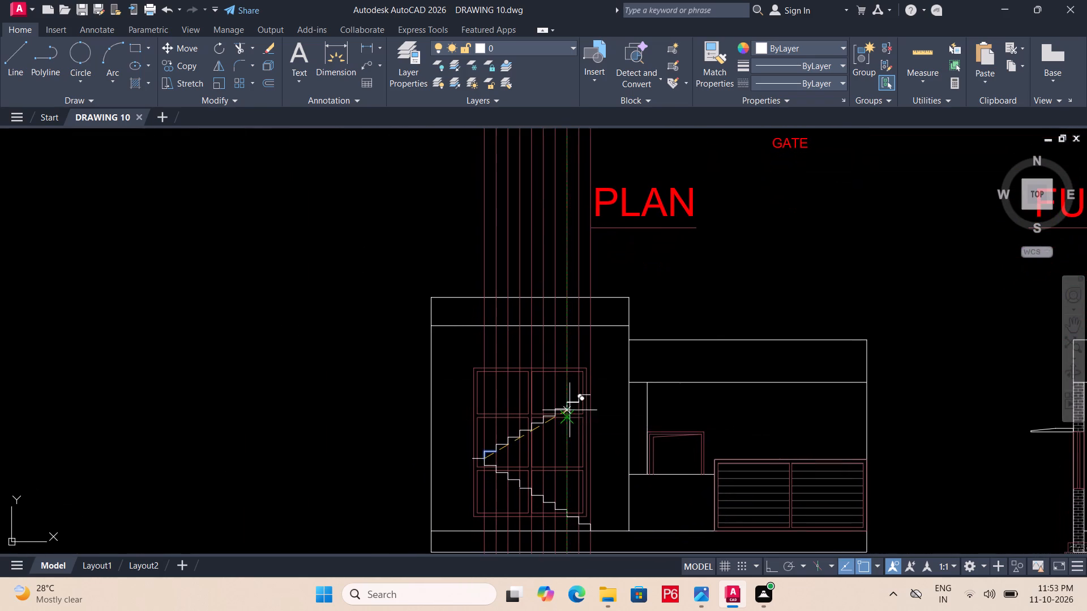
Save the drawing.
{"action": "key", "text": "ctrl+s"}
{"action": "key", "text": "ctrl+s"}
{"action": "key", "text": "ctrl+s"}
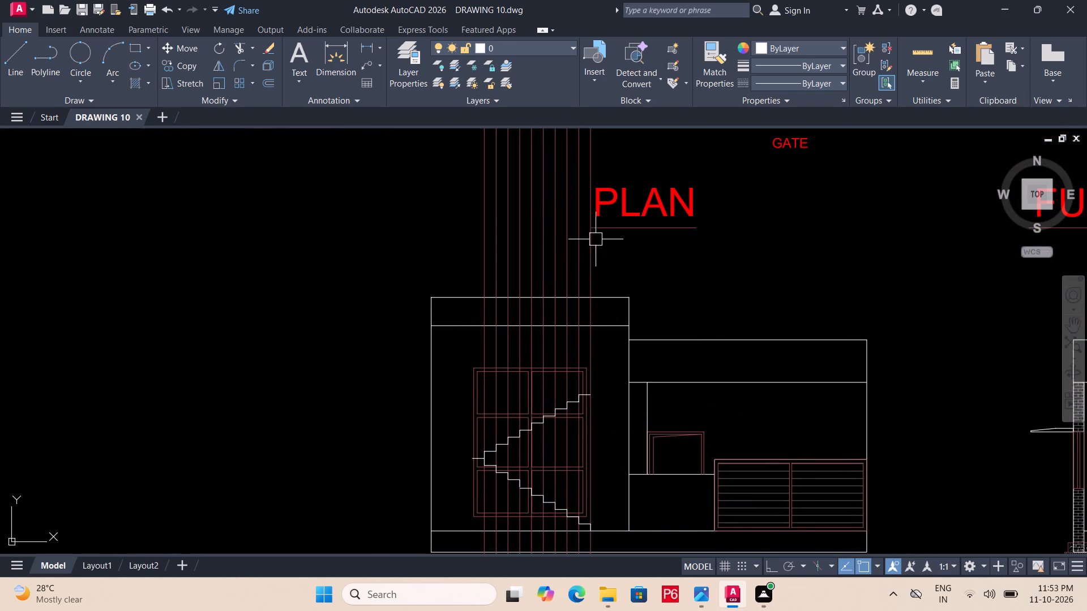
Delete the vertical projection rays running from the plan down through the elevation.
{"action": "left_click", "coordinate": [611, 249]}
{"action": "left_click", "coordinate": [447, 268]}
{"action": "key", "text": "Delete"}
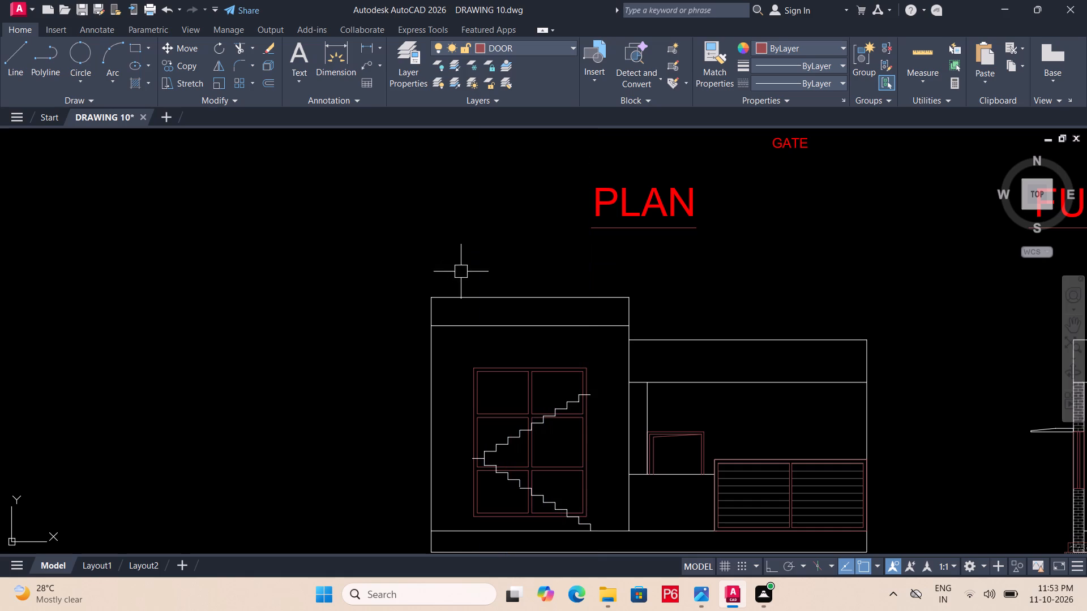
Trim the lower flight's top riser across the window's horizontal frame bar and the landing line past the left window pane.
{"action": "scroll", "coordinate": [503, 499], "scroll_direction": "up", "scroll_amount": 3}
{"action": "scroll", "coordinate": [455, 455], "scroll_direction": "up", "scroll_amount": 1}
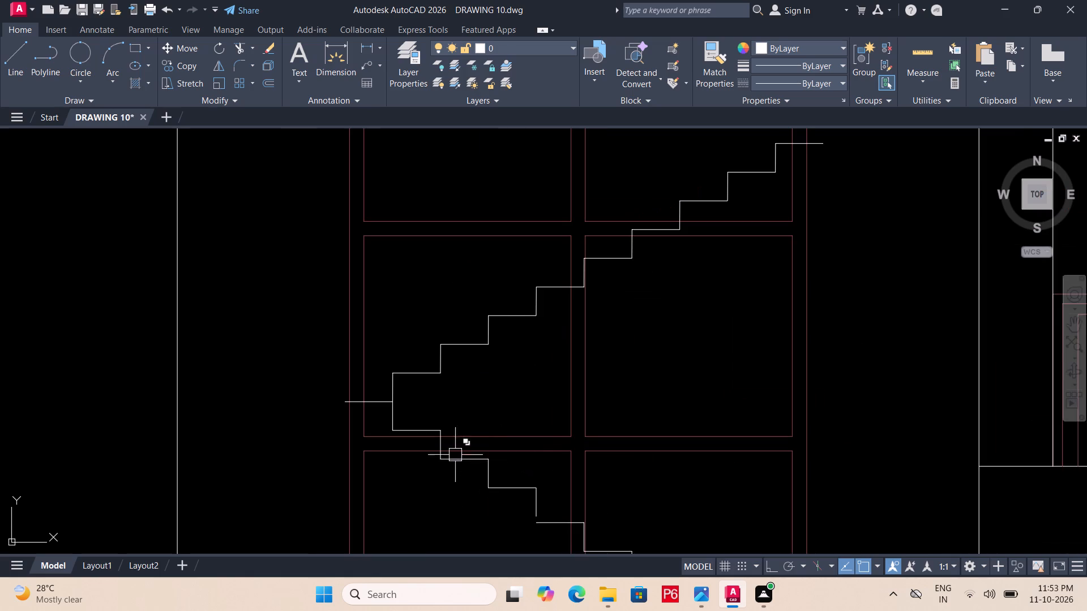
{"action": "scroll", "coordinate": [455, 455], "scroll_direction": "up", "scroll_amount": 1}
{"action": "type", "text": "TR"}
{"action": "key", "text": "space"}
{"action": "key", "text": "space"}
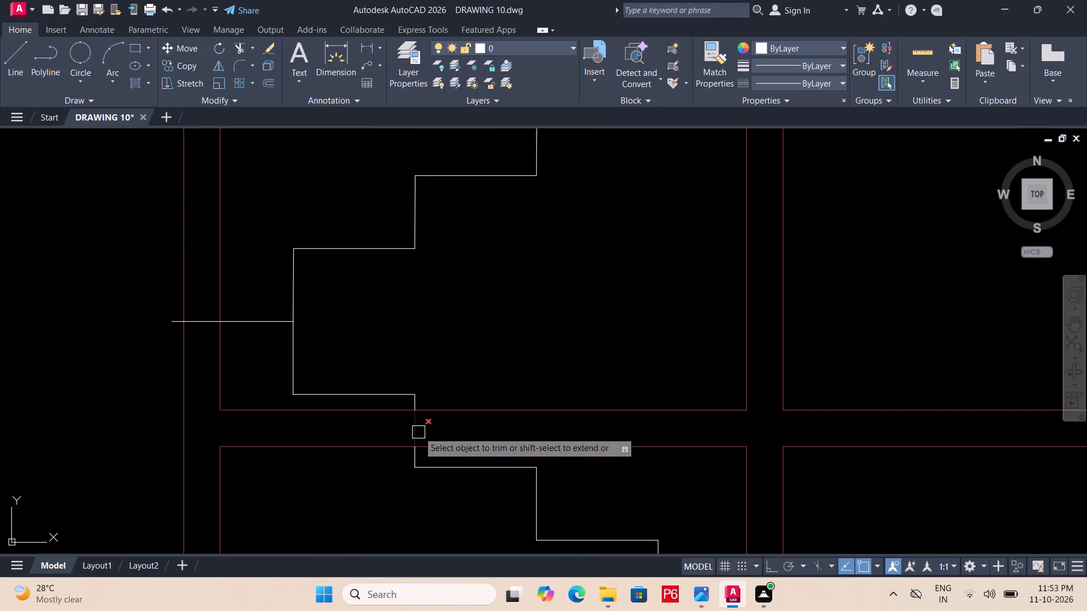
{"action": "left_click", "coordinate": [418, 432]}
{"action": "left_click", "coordinate": [198, 322]}
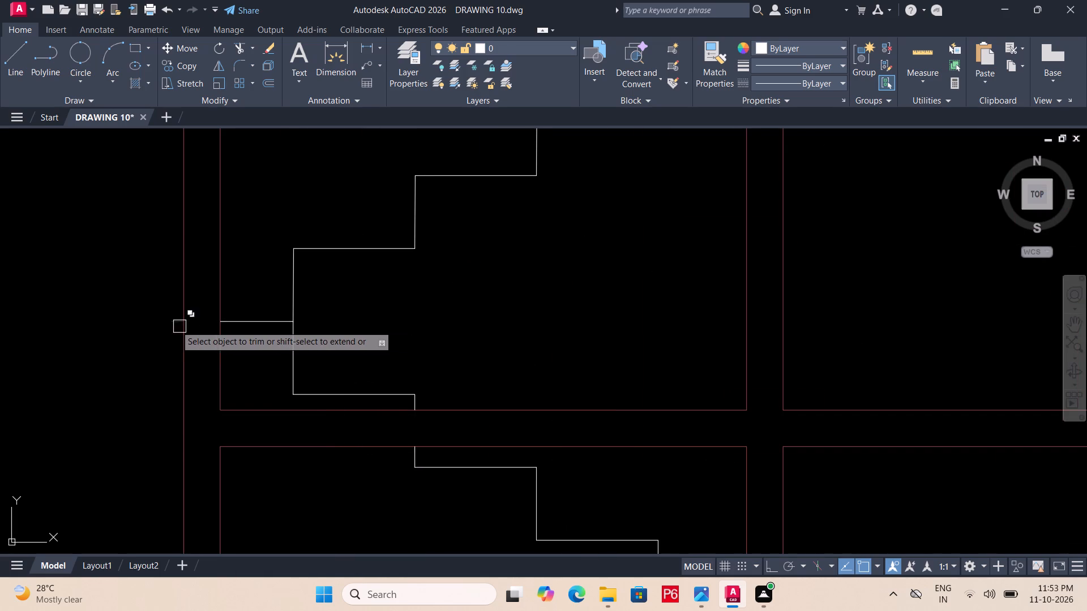
{"action": "left_click", "coordinate": [172, 324]}
Trim the lower flight's tread and riser where they cross the window's vertical middle frame bar.
{"action": "scroll", "coordinate": [293, 394], "scroll_direction": "down", "scroll_amount": 1}
{"action": "scroll", "coordinate": [325, 446], "scroll_direction": "down", "scroll_amount": 1}
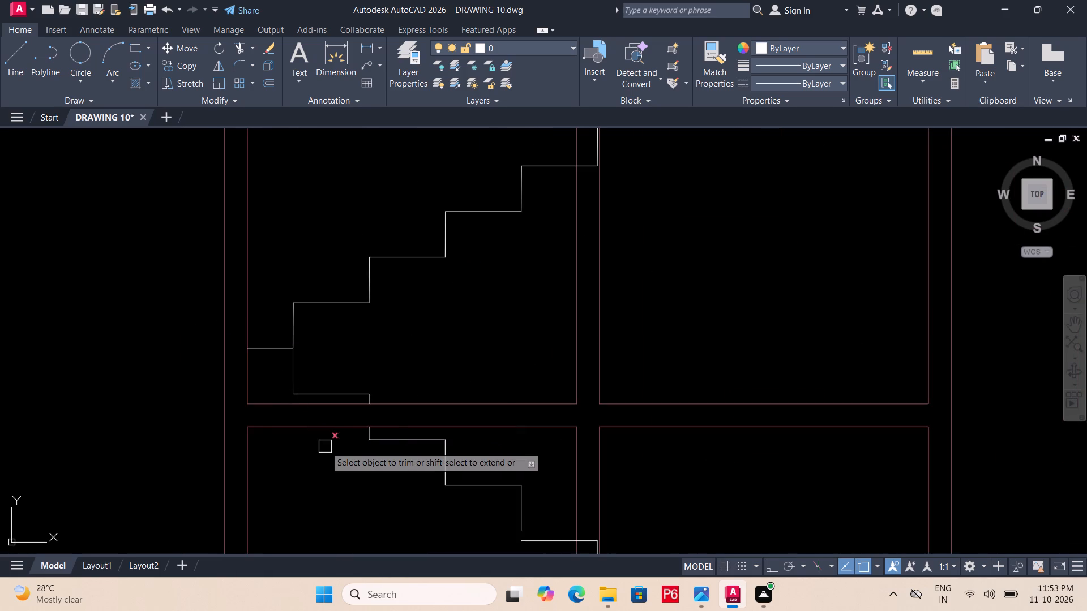
{"action": "scroll", "coordinate": [325, 446], "scroll_direction": "down", "scroll_amount": 1}
{"action": "middle_click_drag", "start_coordinate": [325, 447], "coordinate": [349, 334]}
{"action": "scroll", "coordinate": [451, 392], "scroll_direction": "up", "scroll_amount": 2}
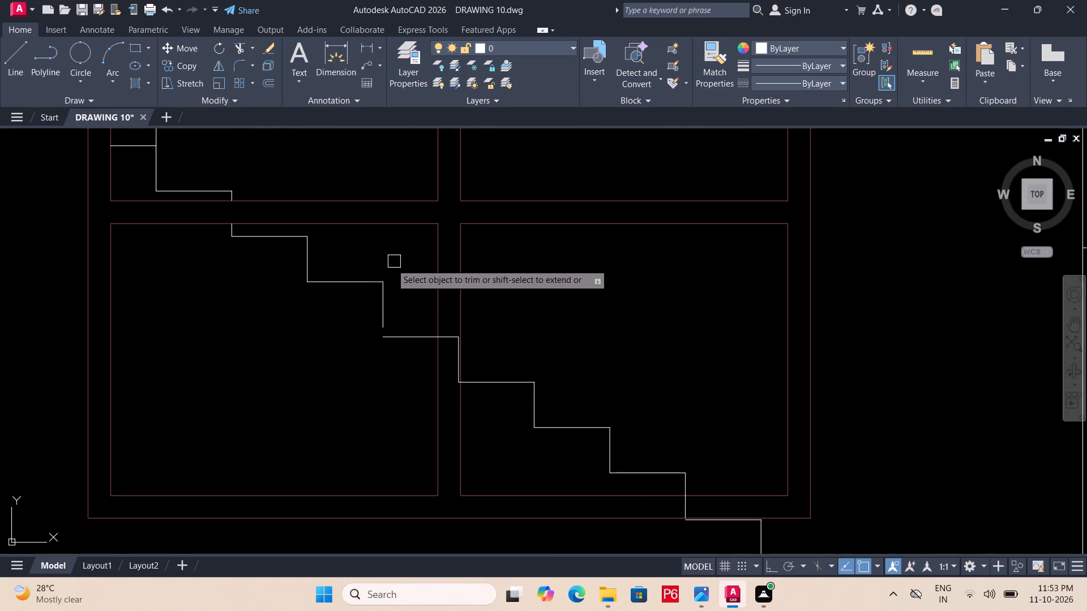
{"action": "scroll", "coordinate": [442, 342], "scroll_direction": "up", "scroll_amount": 2}
{"action": "left_click", "coordinate": [448, 334]}
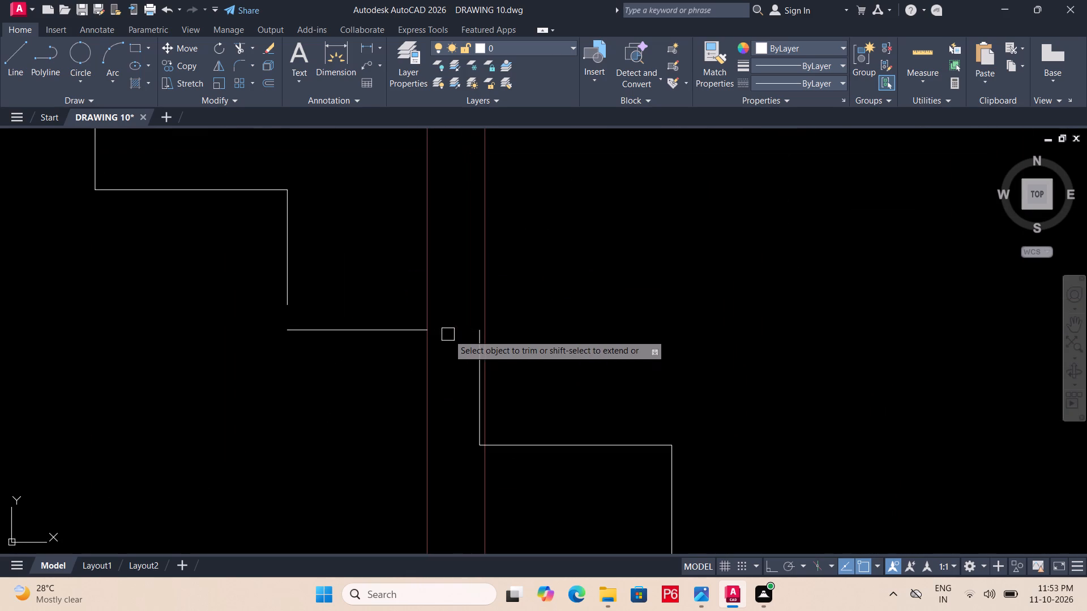
{"action": "left_click", "coordinate": [474, 343]}
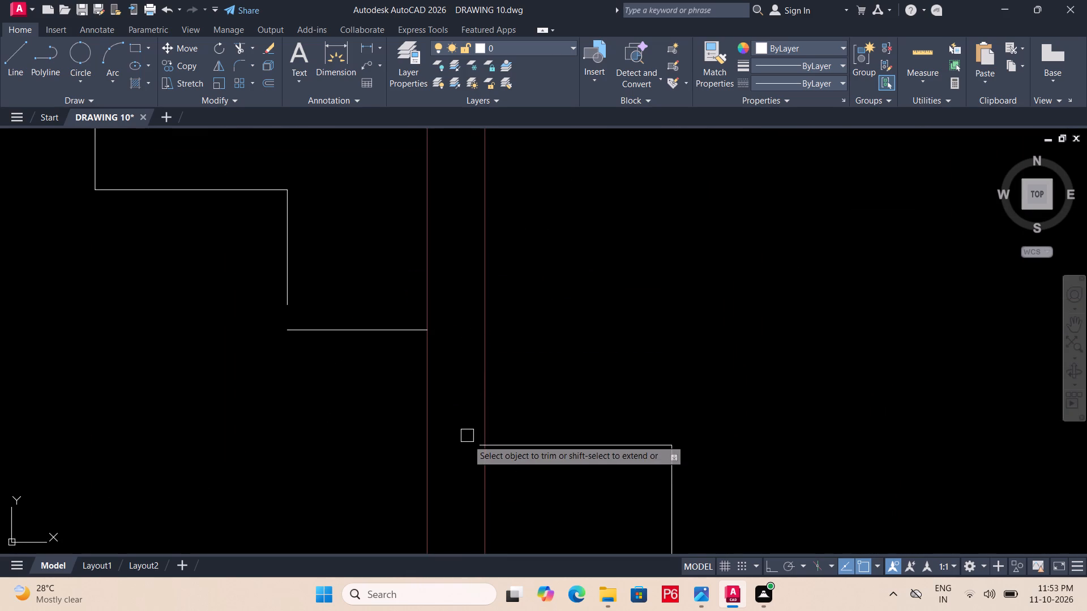
{"action": "scroll", "coordinate": [469, 441], "scroll_direction": "up", "scroll_amount": 3}
{"action": "left_click", "coordinate": [508, 464]}
Save the drawing.
{"action": "key", "text": "ctrl+s"}
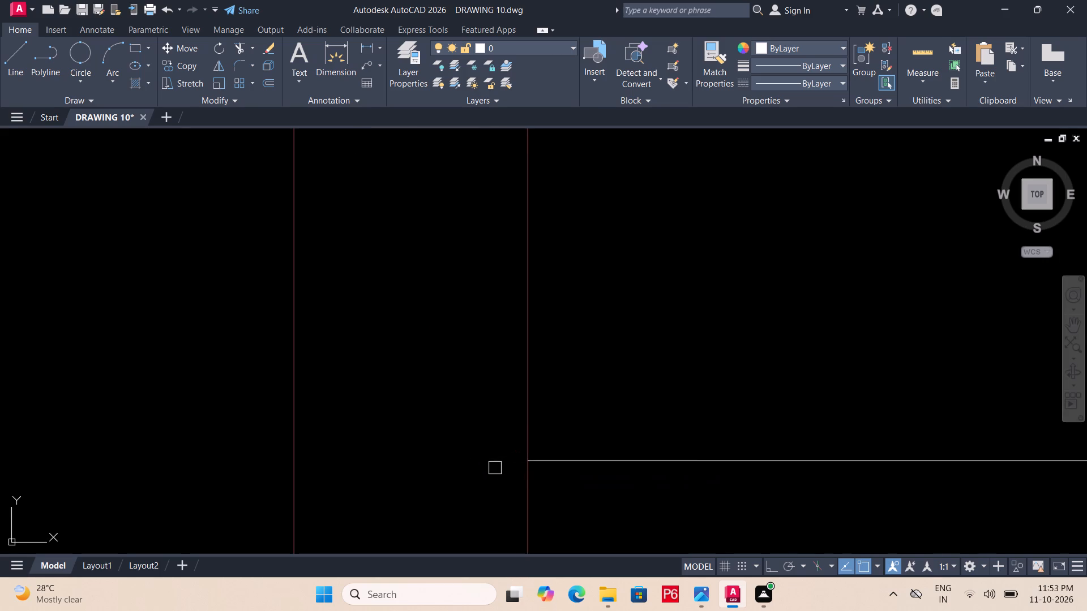
{"action": "key", "text": "ctrl+s"}
{"action": "key", "text": "ctrl+s"}
Use Fillet to join the trimmed tread left of the middle frame bar to the riser above it.
{"action": "scroll", "coordinate": [463, 446], "scroll_direction": "down", "scroll_amount": 2, "text": "ctrl"}
{"action": "middle_click_drag", "start_coordinate": [463, 446], "coordinate": [524, 536]}
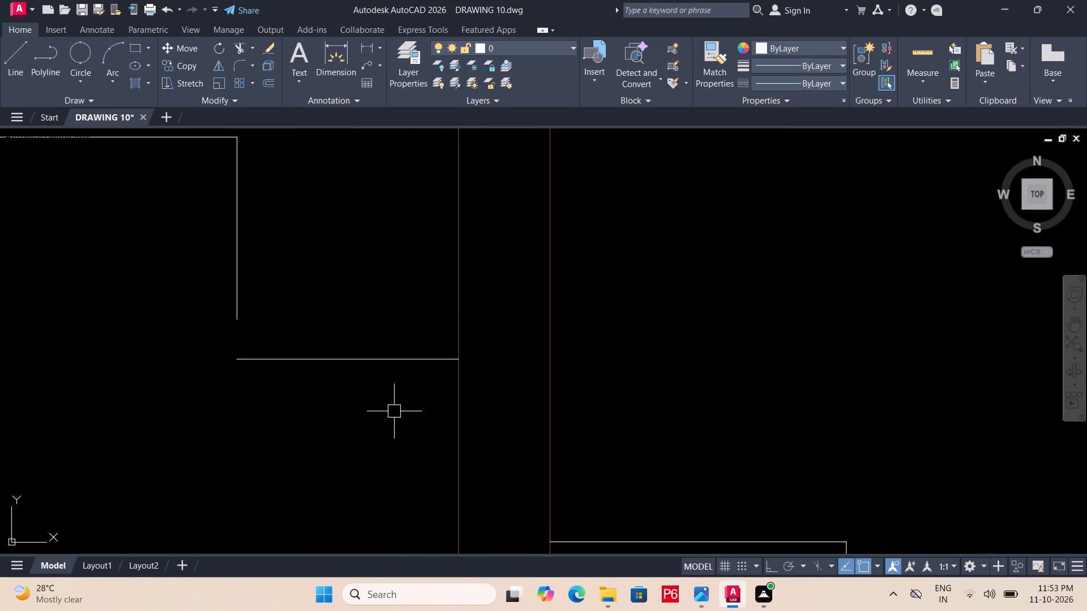
{"action": "key", "text": "f"}
{"action": "key", "text": "space"}
{"action": "left_click_drag", "start_coordinate": [384, 358], "coordinate": [379, 351]}
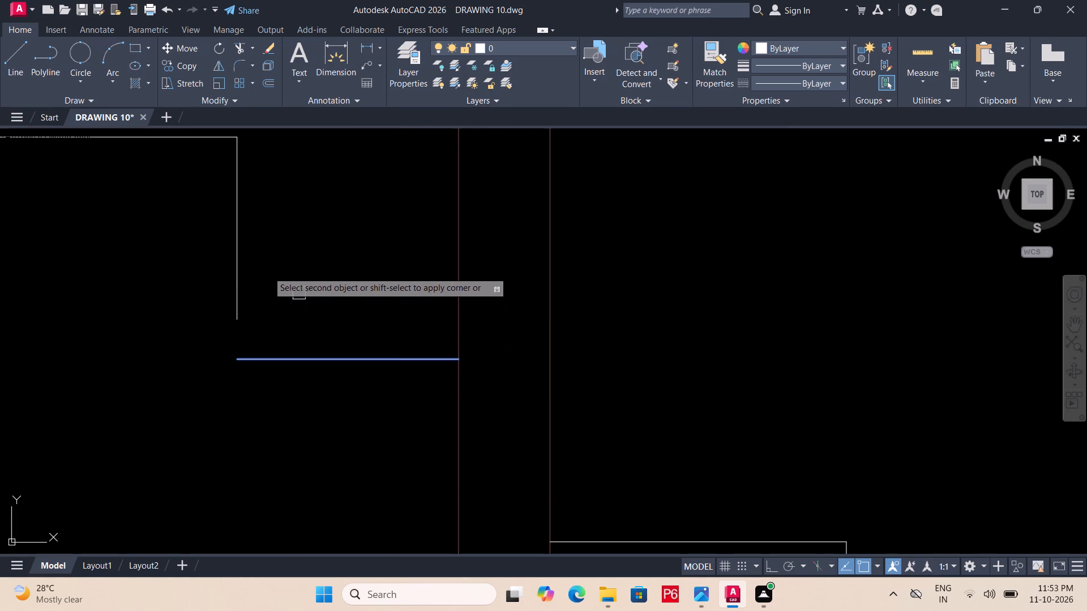
{"action": "left_click", "coordinate": [230, 255]}
{"action": "scroll", "coordinate": [289, 313], "scroll_direction": "down", "scroll_amount": 1}
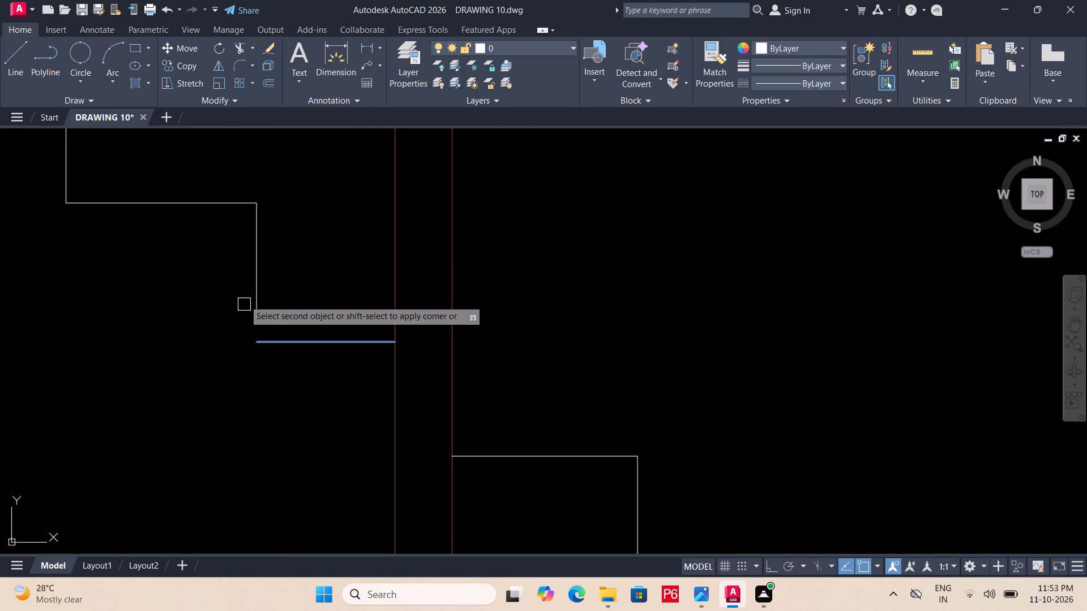
{"action": "left_click", "coordinate": [253, 296]}
{"action": "scroll", "coordinate": [303, 348], "scroll_direction": "down", "scroll_amount": 1}
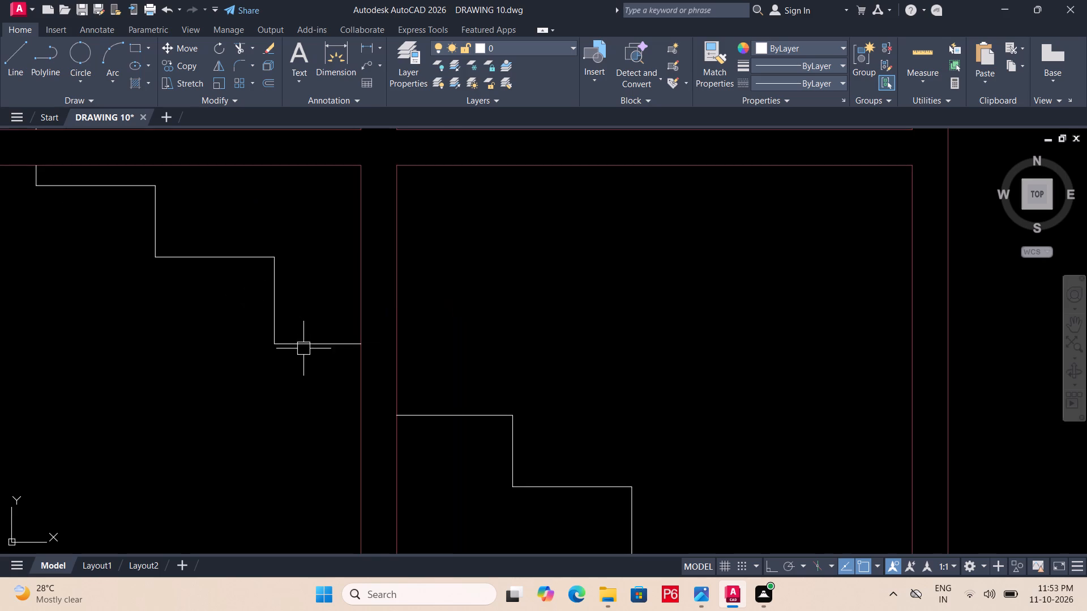
Save the drawing.
{"action": "key", "text": "ctrl+s"}
{"action": "key", "text": "ctrl+s"}
{"action": "key", "text": "ctrl+s"}
{"action": "key", "text": "ctrl+s"}
{"action": "key", "text": "ctrl+s"}
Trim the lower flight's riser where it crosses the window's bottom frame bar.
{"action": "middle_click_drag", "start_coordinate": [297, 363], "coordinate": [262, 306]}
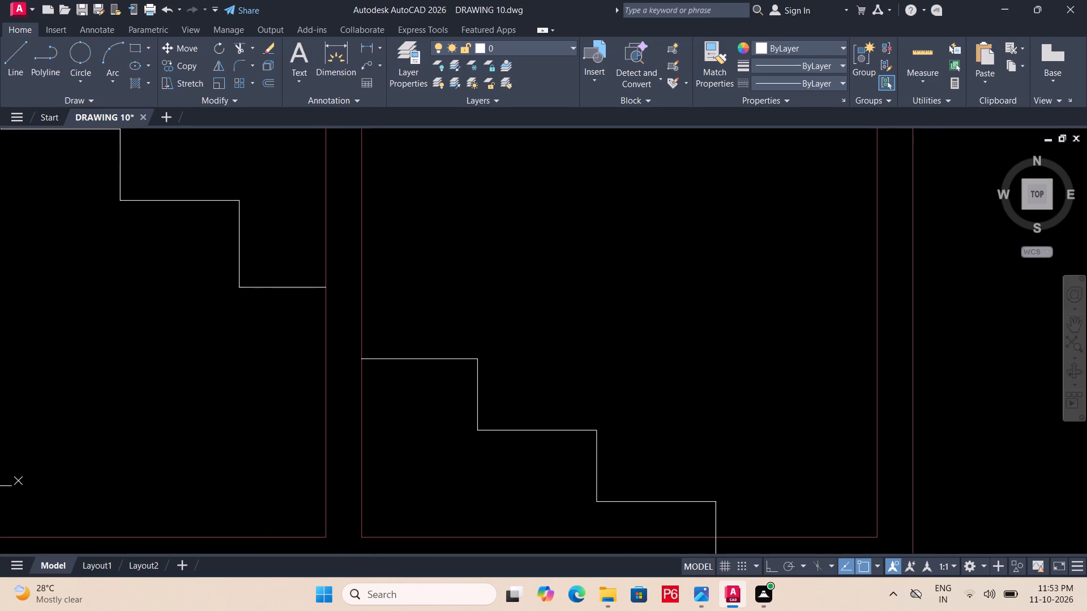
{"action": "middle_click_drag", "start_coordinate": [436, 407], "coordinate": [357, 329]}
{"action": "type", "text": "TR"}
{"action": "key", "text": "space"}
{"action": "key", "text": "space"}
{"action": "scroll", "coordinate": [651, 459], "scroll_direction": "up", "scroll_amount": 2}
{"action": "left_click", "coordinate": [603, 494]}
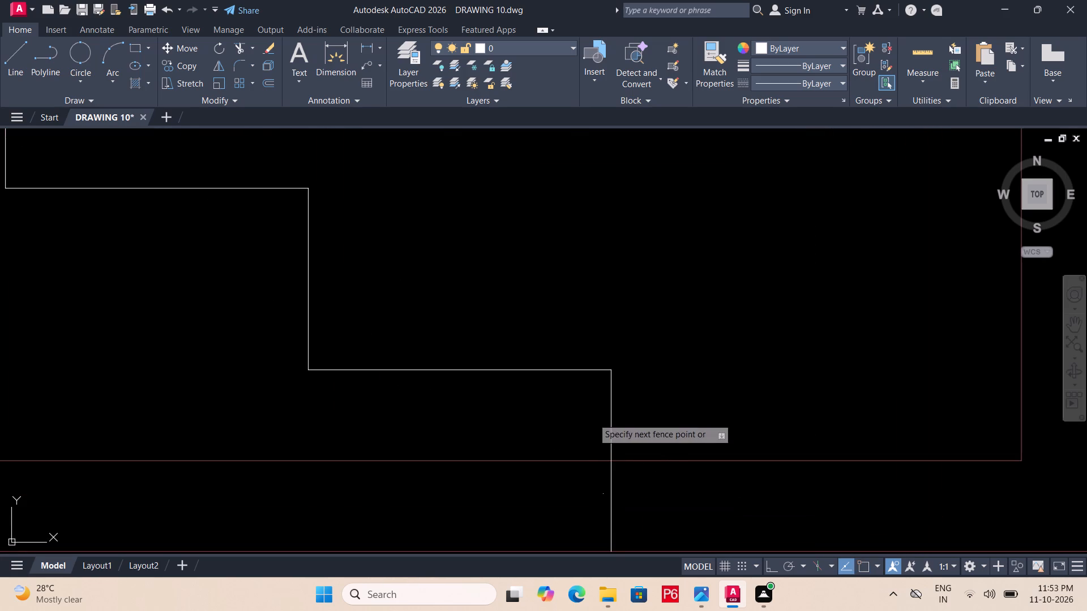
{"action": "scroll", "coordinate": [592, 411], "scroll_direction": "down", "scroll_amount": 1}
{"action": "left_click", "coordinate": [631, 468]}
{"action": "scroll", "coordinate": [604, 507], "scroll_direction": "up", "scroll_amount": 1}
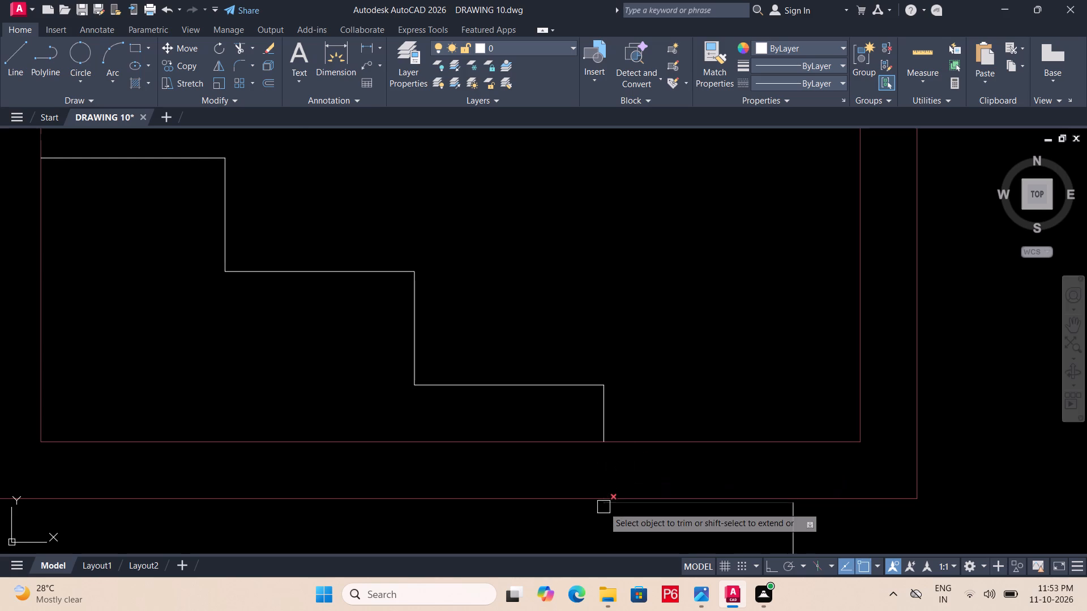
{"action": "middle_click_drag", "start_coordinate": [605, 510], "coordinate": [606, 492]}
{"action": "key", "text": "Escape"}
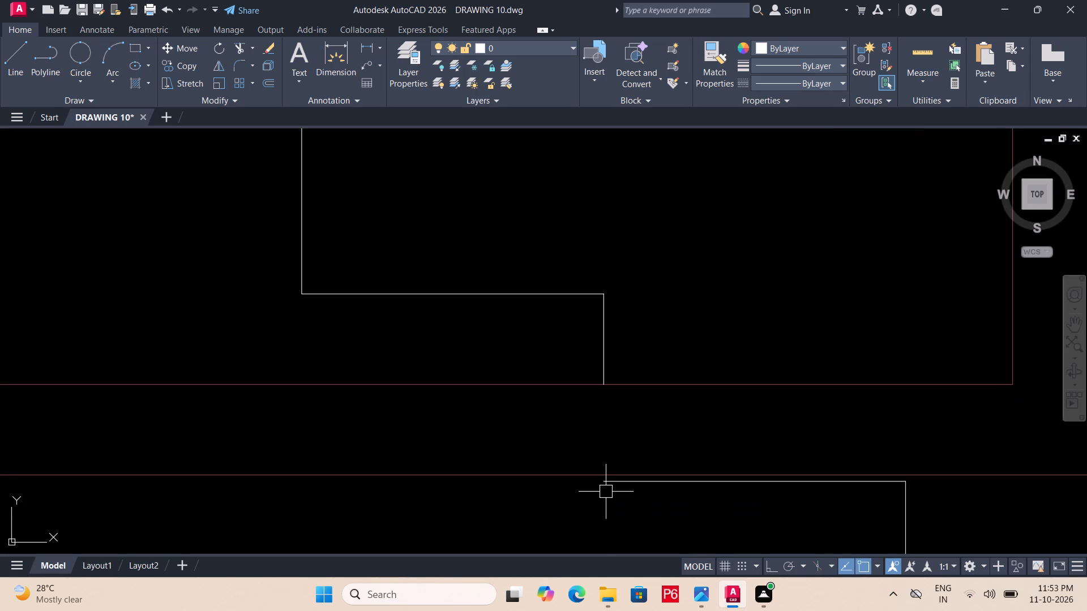
Use Fillet to join the tread just below the window's bottom frame to the riser above it.
{"action": "type", "text": "F"}
{"action": "key", "text": "space"}
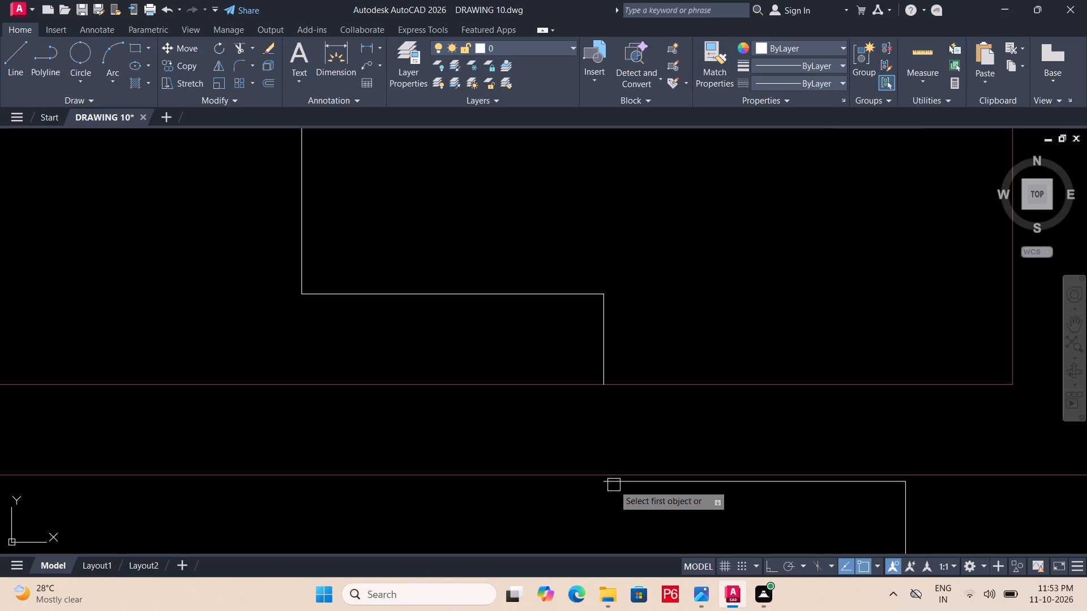
{"action": "left_click", "coordinate": [614, 485]}
{"action": "left_click", "coordinate": [604, 354]}
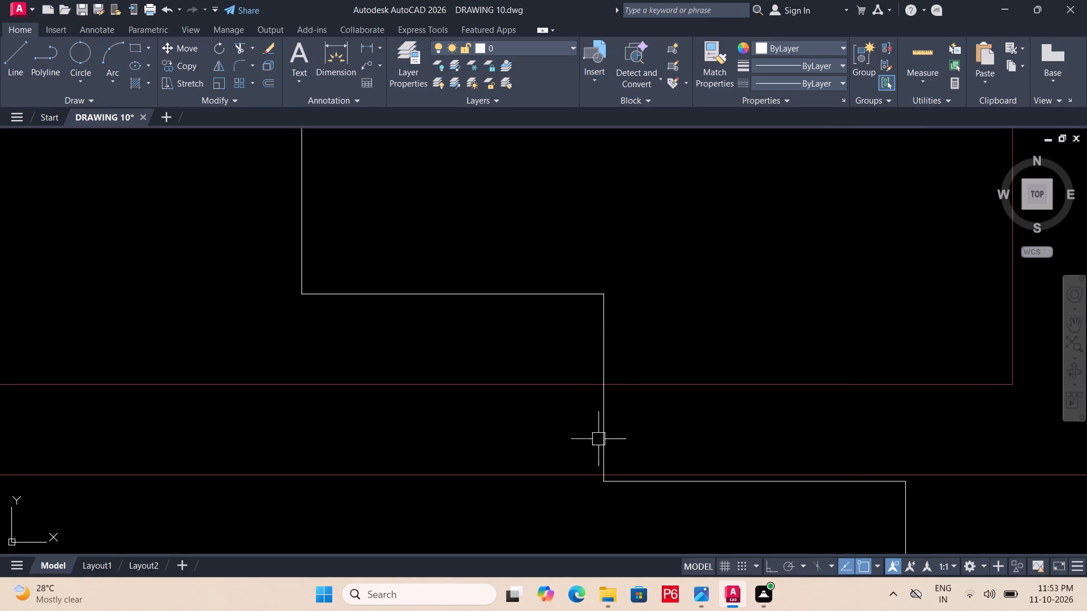
{"action": "key", "text": "Escape"}
Trim the extended riser between the two lines of the window's bottom frame bar.
{"action": "type", "text": "TR"}
{"action": "key", "text": "space"}
{"action": "key", "text": "space"}
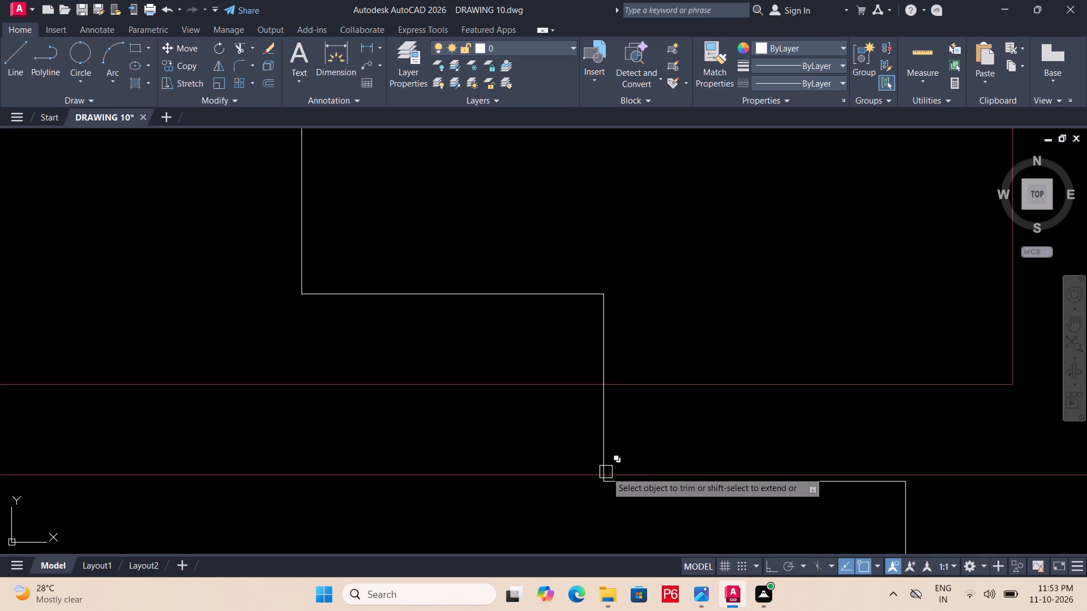
{"action": "left_click", "coordinate": [606, 445]}
Save the drawing.
{"action": "key", "text": "ctrl+s"}
{"action": "key", "text": "ctrl+s"}
Trim away the lower flight's last riser and tread that extend below the window's bottom frame.
{"action": "scroll", "coordinate": [610, 445], "scroll_direction": "down", "scroll_amount": 1, "text": "ctrl"}
{"action": "middle_click_drag", "start_coordinate": [610, 445], "coordinate": [581, 424]}
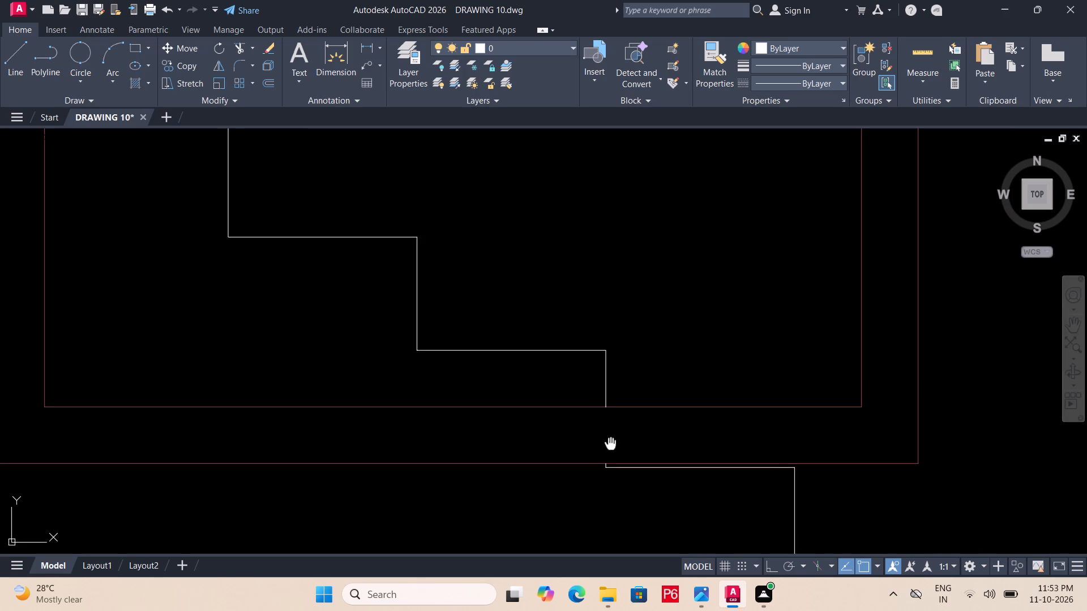
{"action": "middle_click_drag", "start_coordinate": [581, 424], "coordinate": [542, 399]}
{"action": "scroll", "coordinate": [700, 431], "scroll_direction": "down", "scroll_amount": 4}
{"action": "middle_click_drag", "start_coordinate": [701, 446], "coordinate": [682, 430]}
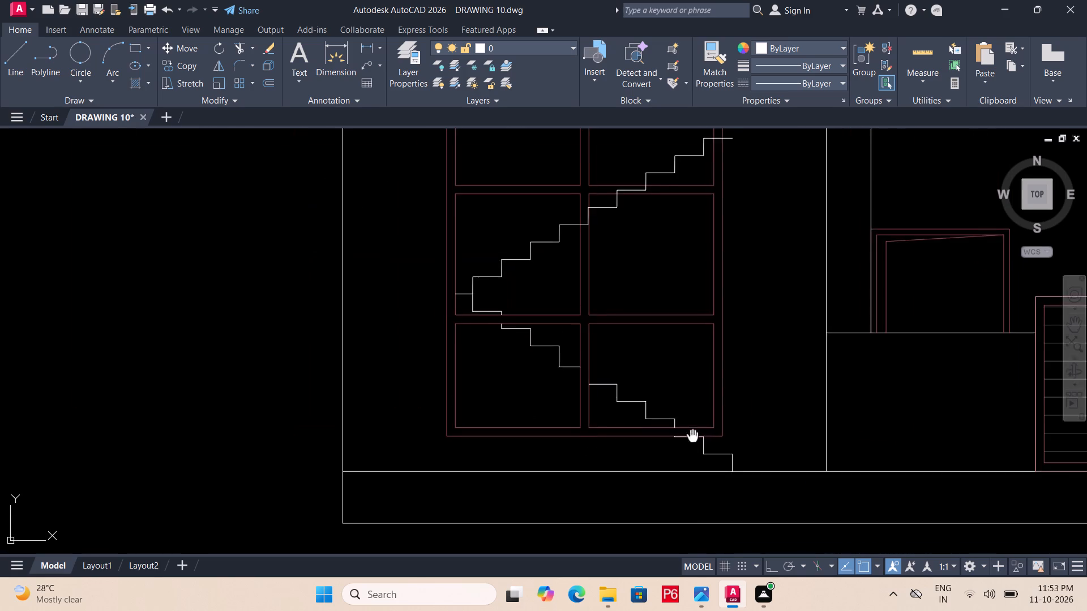
{"action": "middle_click_drag", "start_coordinate": [682, 430], "coordinate": [658, 427]}
{"action": "type", "text": "TR"}
{"action": "key", "text": "space"}
{"action": "key", "text": "space"}
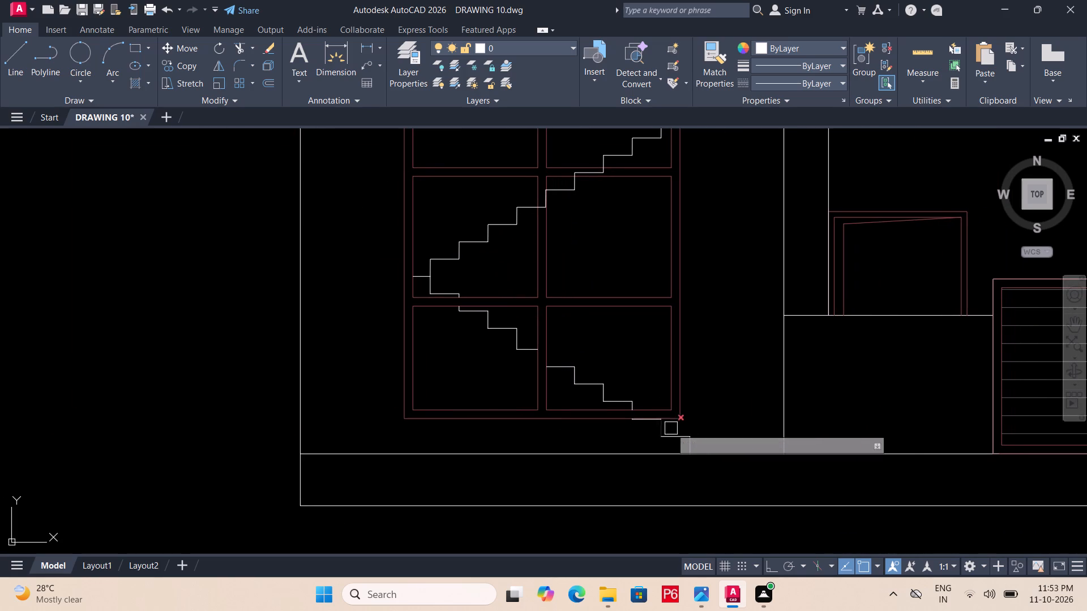
{"action": "left_click", "coordinate": [704, 437]}
{"action": "left_click", "coordinate": [624, 436]}
Remove the leftover short riser stub and tread just below the window's bottom frame line.
{"action": "scroll", "coordinate": [666, 440], "scroll_direction": "up", "scroll_amount": 2}
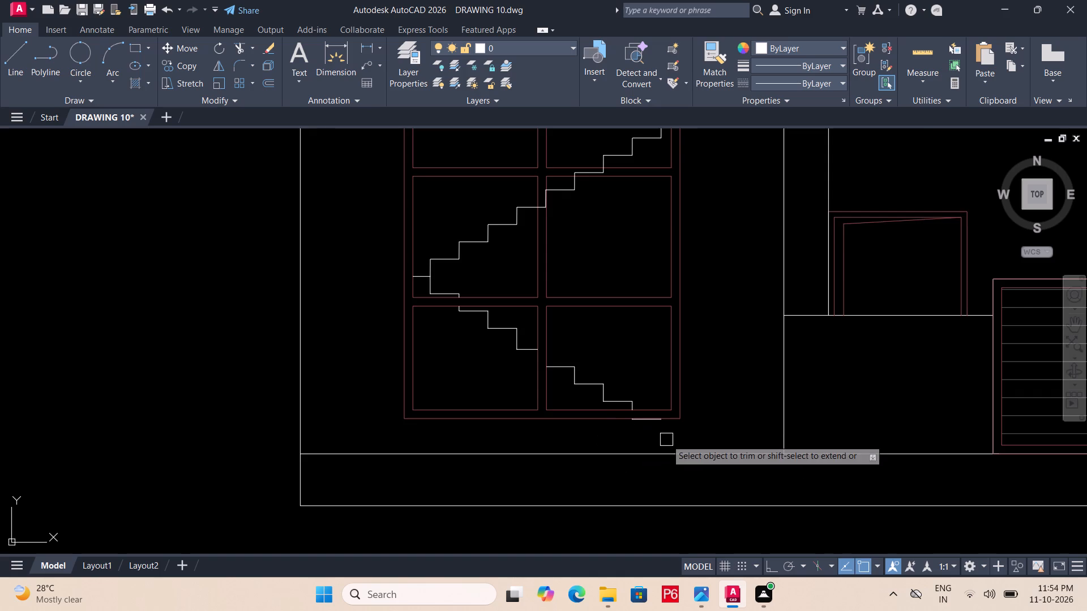
{"action": "scroll", "coordinate": [648, 420], "scroll_direction": "up", "scroll_amount": 2}
{"action": "scroll", "coordinate": [527, 362], "scroll_direction": "up", "scroll_amount": 2}
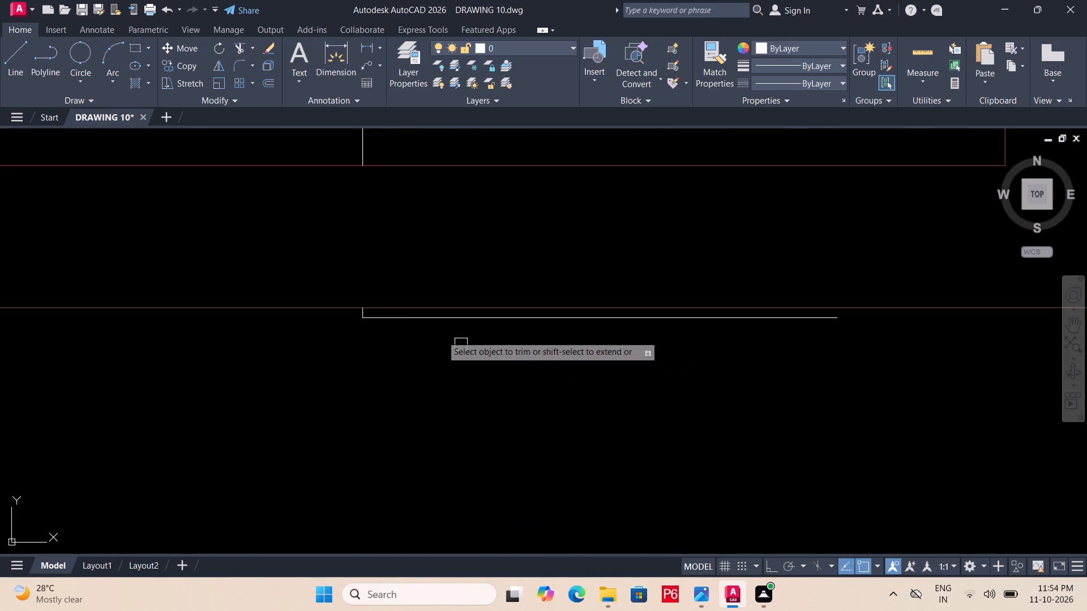
{"action": "middle_click_drag", "start_coordinate": [410, 323], "coordinate": [500, 396]}
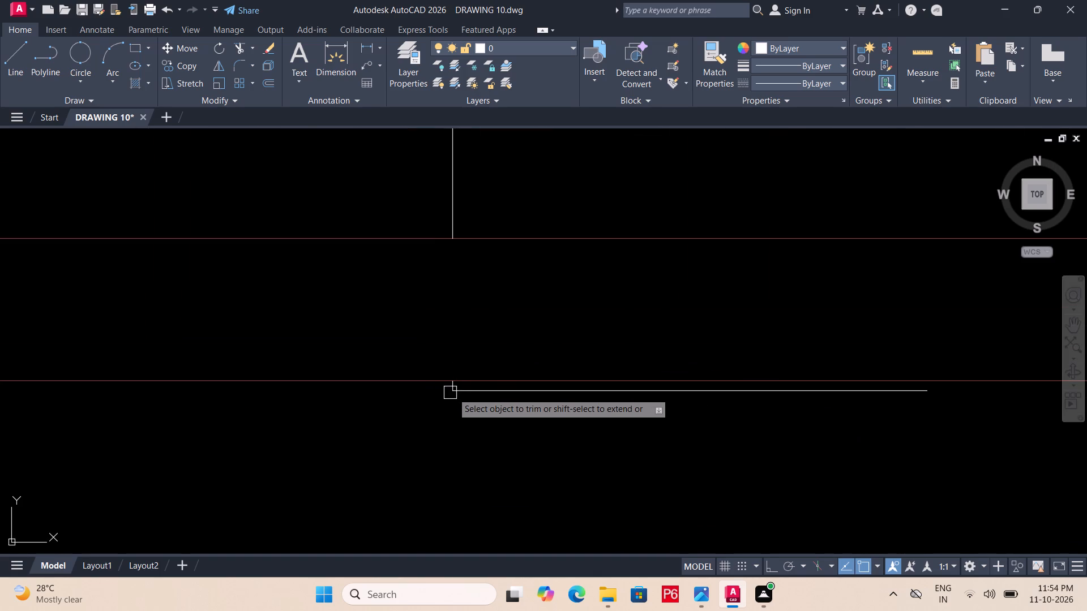
{"action": "left_click", "coordinate": [452, 393]}
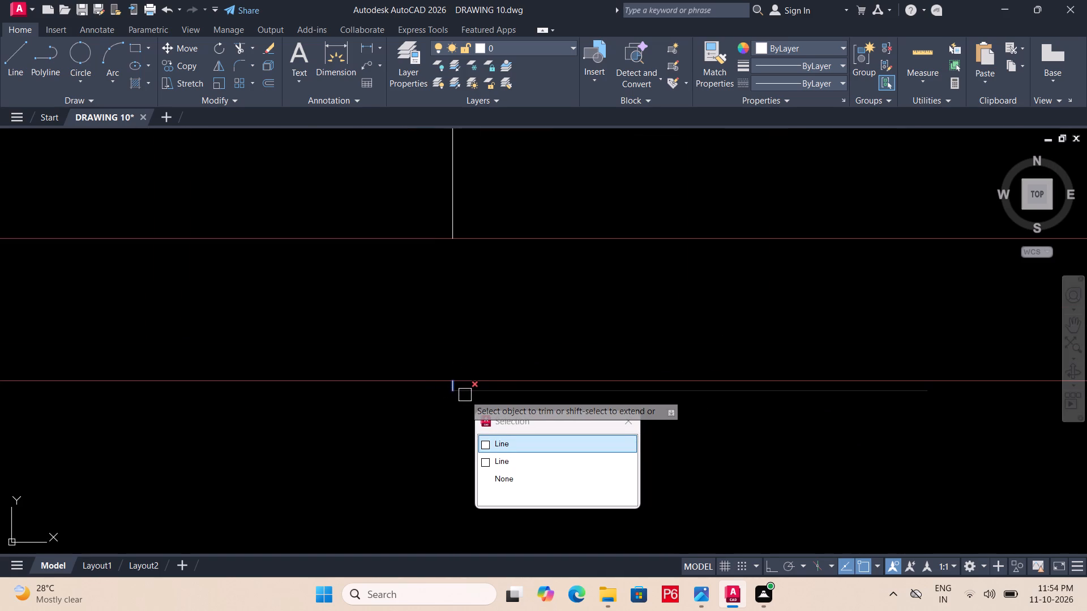
{"action": "key", "text": "BackSpace"}
{"action": "left_click", "coordinate": [517, 441]}
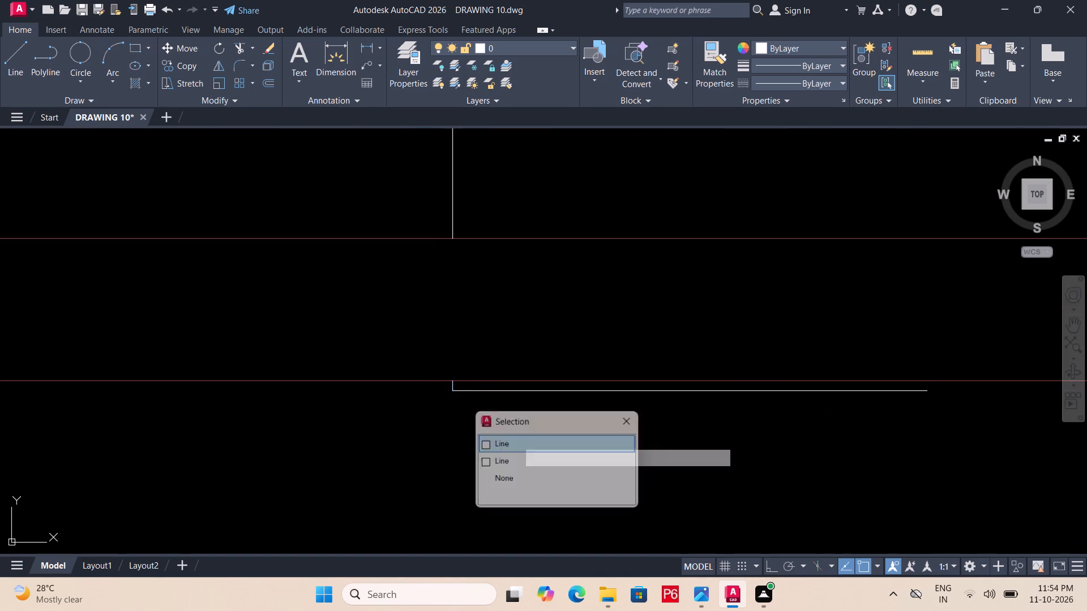
{"action": "left_click", "coordinate": [476, 392]}
Save the drawing.
{"action": "scroll", "coordinate": [542, 459], "scroll_direction": "down", "scroll_amount": 2}
{"action": "middle_click_drag", "start_coordinate": [544, 460], "coordinate": [546, 462]}
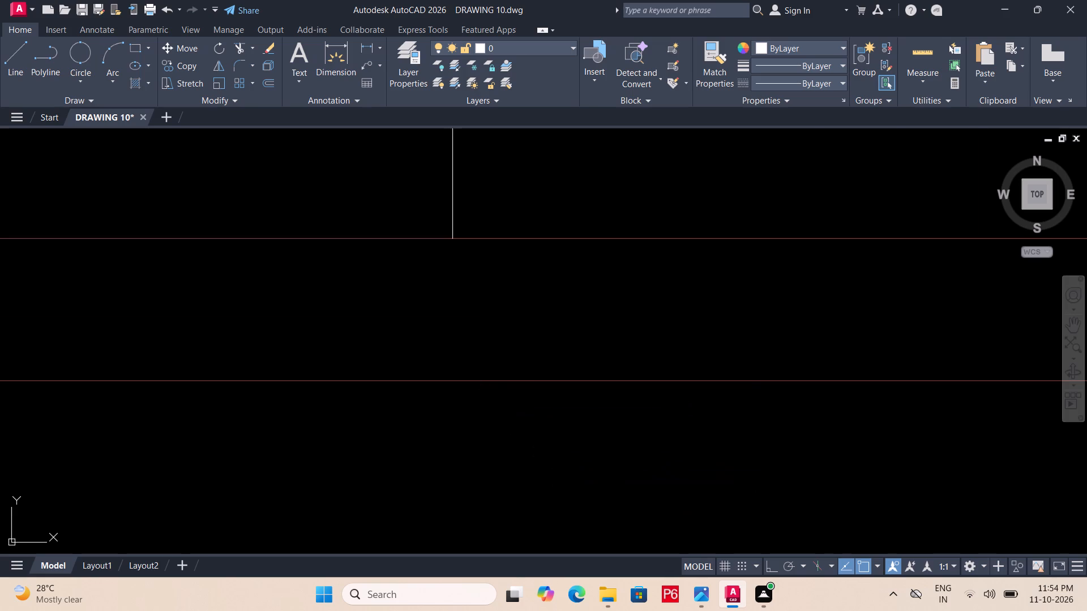
{"action": "middle_click_drag", "start_coordinate": [546, 462], "coordinate": [577, 485]}
{"action": "key", "text": "ctrl+s"}
{"action": "key", "text": "ctrl+s"}
{"action": "key", "text": "ctrl+s"}
Trim the upper flight's treads and riser where they cross the window's central vertical bar.
{"action": "middle_click_drag", "start_coordinate": [557, 416], "coordinate": [664, 574]}
{"action": "scroll", "coordinate": [627, 475], "scroll_direction": "down", "scroll_amount": 3}
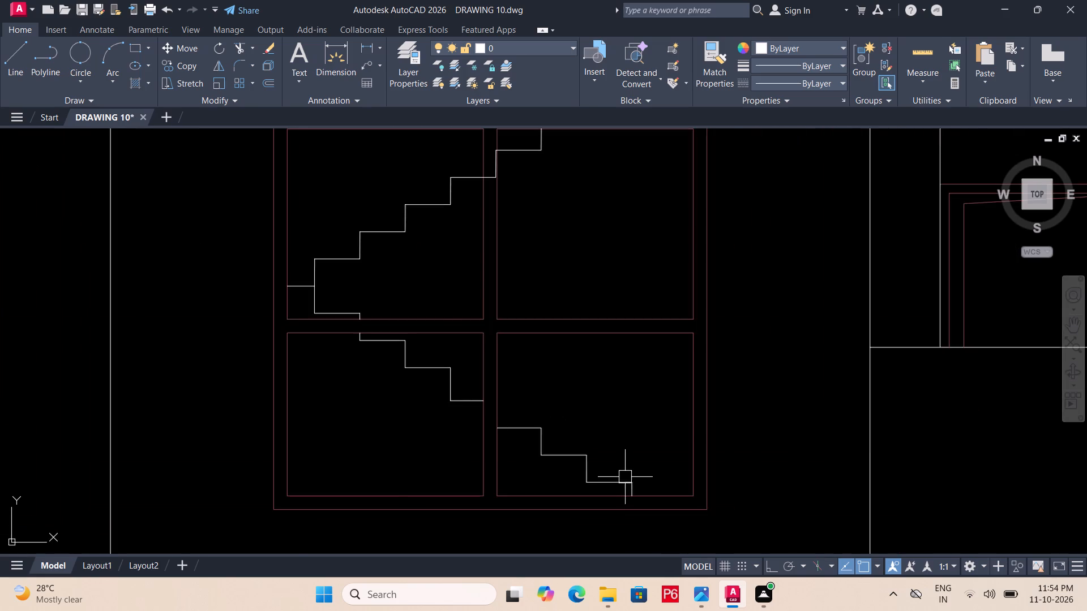
{"action": "scroll", "coordinate": [611, 468], "scroll_direction": "down", "scroll_amount": 2}
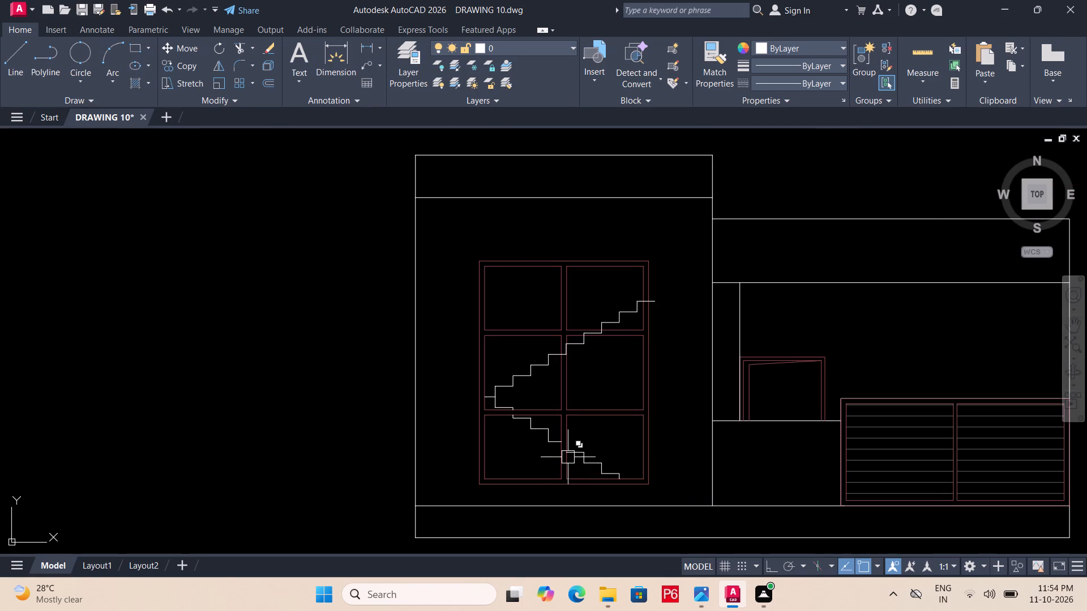
{"action": "scroll", "coordinate": [522, 378], "scroll_direction": "up", "scroll_amount": 1}
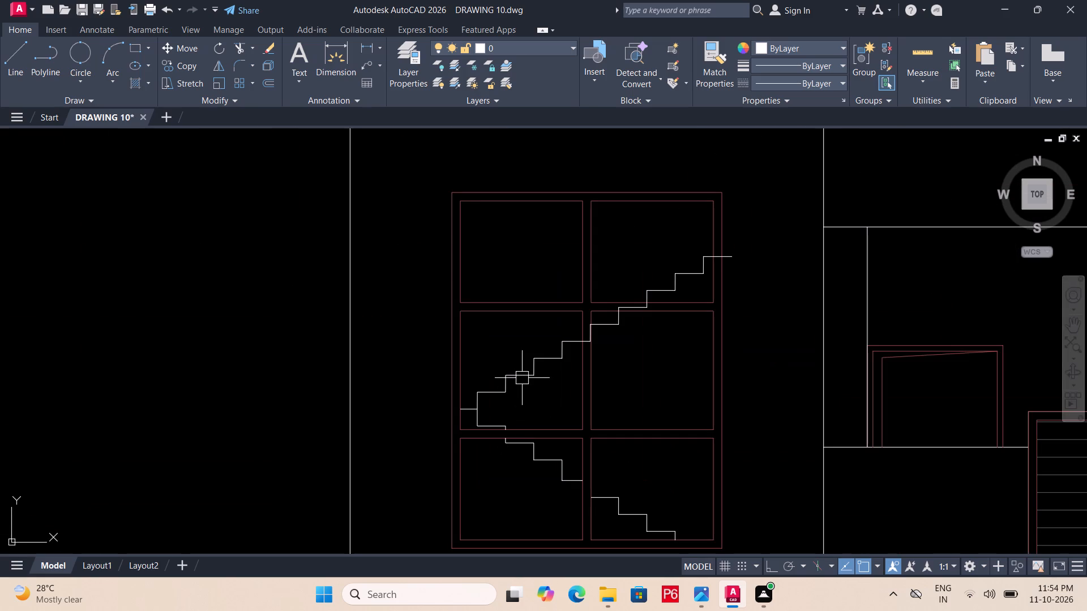
{"action": "scroll", "coordinate": [599, 337], "scroll_direction": "up", "scroll_amount": 2}
{"action": "type", "text": "TR"}
{"action": "key", "text": "space"}
{"action": "key", "text": "space"}
{"action": "scroll", "coordinate": [578, 335], "scroll_direction": "up", "scroll_amount": 2}
{"action": "left_click", "coordinate": [539, 368]}
{"action": "scroll", "coordinate": [545, 355], "scroll_direction": "up", "scroll_amount": 2}
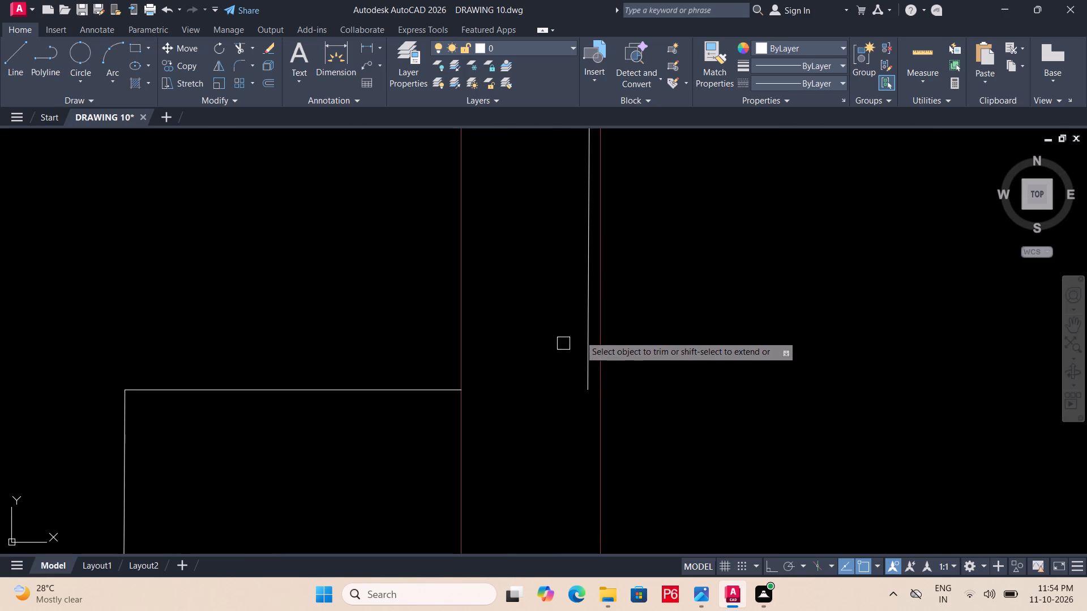
{"action": "left_click", "coordinate": [590, 333]}
{"action": "middle_click_drag", "start_coordinate": [593, 282], "coordinate": [572, 469]}
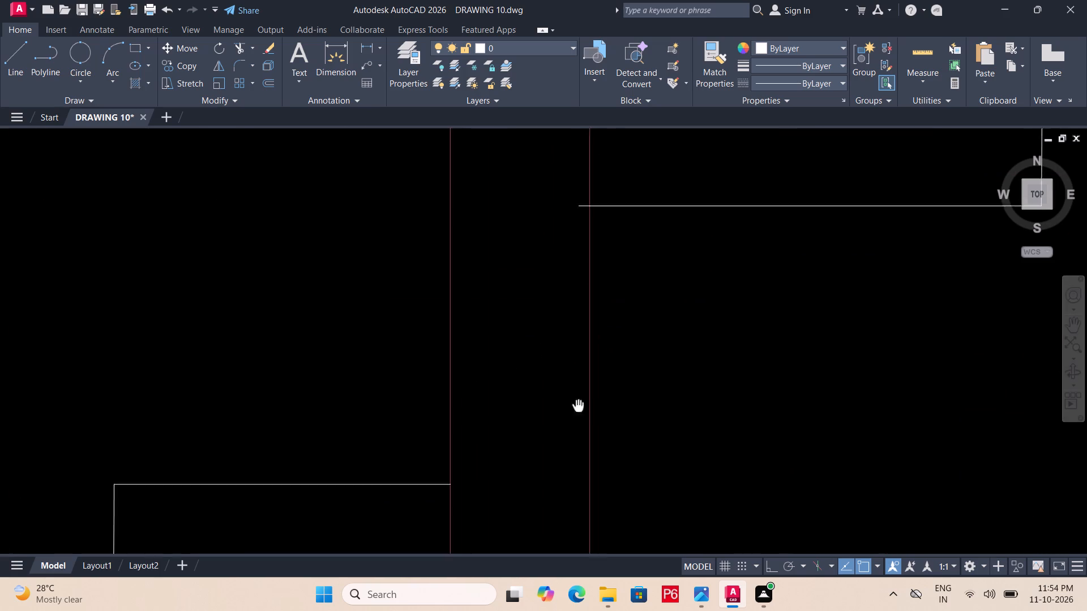
{"action": "middle_click_drag", "start_coordinate": [572, 469], "coordinate": [558, 512]}
{"action": "scroll", "coordinate": [551, 376], "scroll_direction": "up", "scroll_amount": 2}
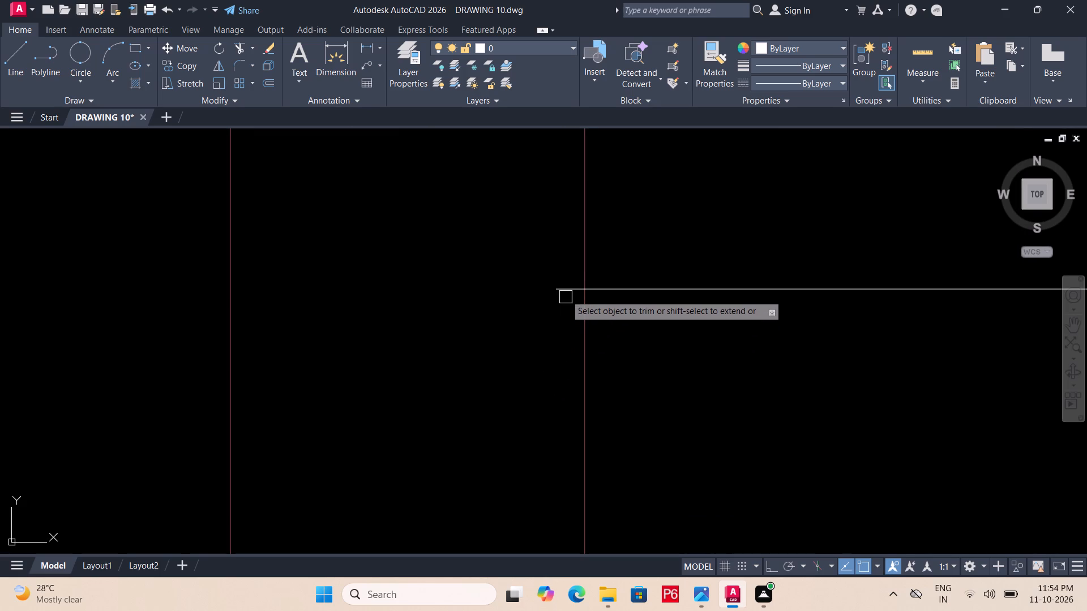
{"action": "left_click", "coordinate": [566, 295]}
Trim the upper flight's tread and two risers within the horizontal bar between the top and middle panes.
{"action": "scroll", "coordinate": [490, 391], "scroll_direction": "down", "scroll_amount": 2}
{"action": "middle_click_drag", "start_coordinate": [477, 401], "coordinate": [383, 456]}
{"action": "scroll", "coordinate": [423, 448], "scroll_direction": "down", "scroll_amount": 2}
{"action": "middle_click_drag", "start_coordinate": [708, 316], "coordinate": [645, 381]}
{"action": "left_click", "coordinate": [583, 391]}
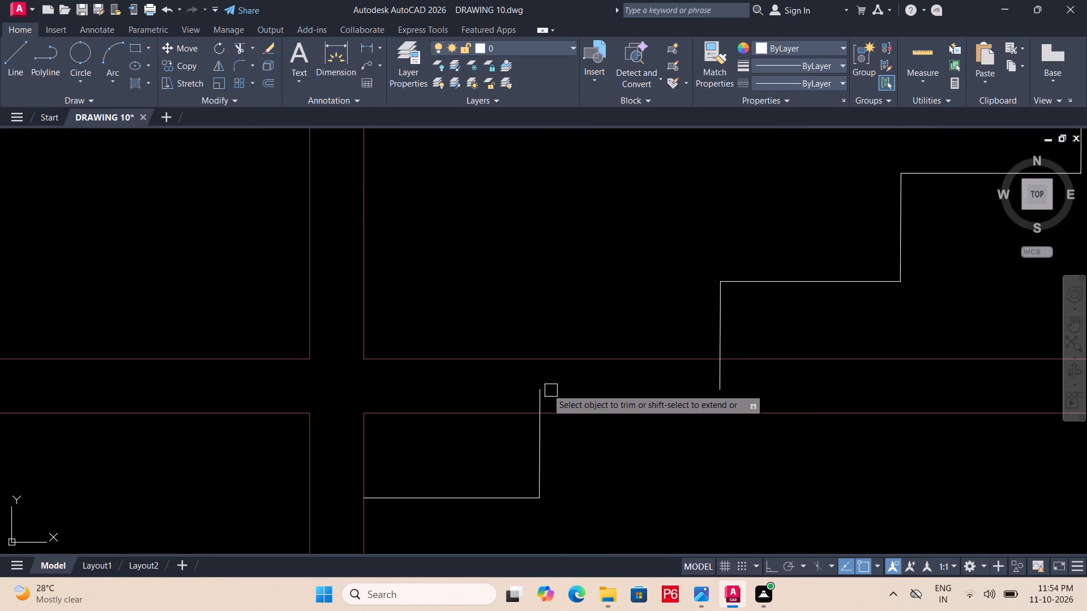
{"action": "left_click", "coordinate": [537, 391]}
{"action": "double_click", "coordinate": [718, 381]}
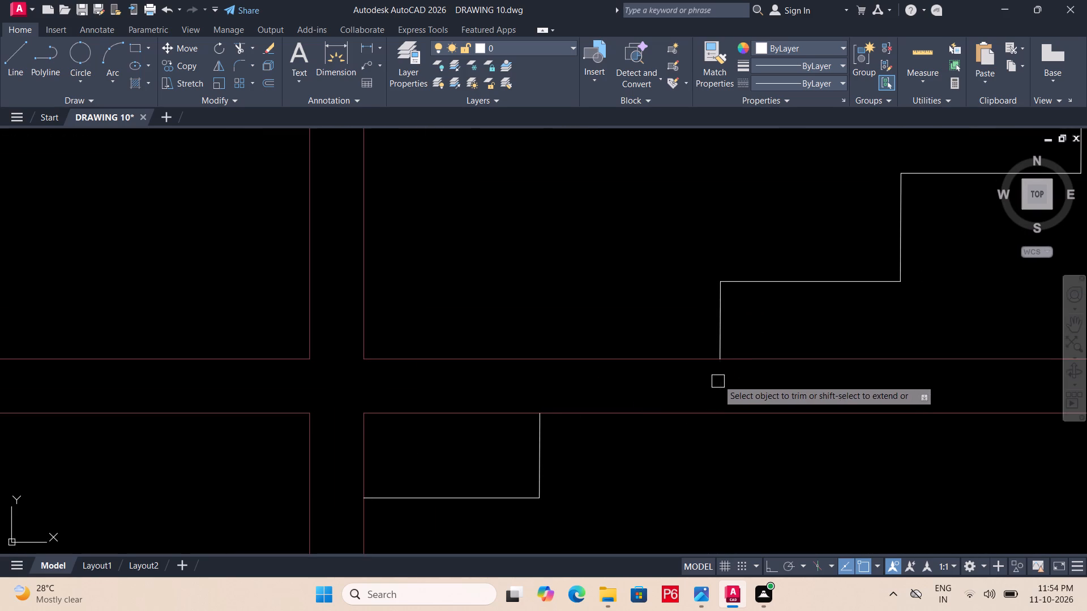
Trim the upper flight's top tread across the window's right frame bar and beyond the frame.
{"action": "middle_click_drag", "start_coordinate": [718, 381], "coordinate": [344, 507]}
{"action": "scroll", "coordinate": [718, 381], "scroll_direction": "down", "scroll_amount": 1}
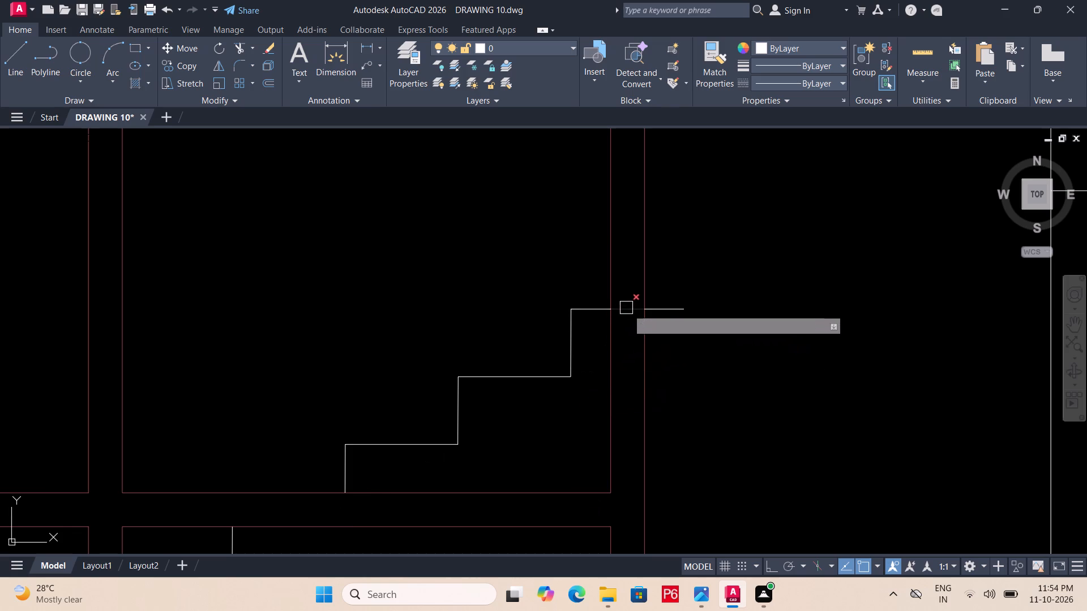
{"action": "left_click", "coordinate": [628, 309]}
{"action": "left_click", "coordinate": [666, 309]}
Save the drawing.
{"action": "scroll", "coordinate": [691, 299], "scroll_direction": "down", "scroll_amount": 2}
{"action": "key", "text": "ctrl+s"}
{"action": "key", "text": "ctrl+s"}
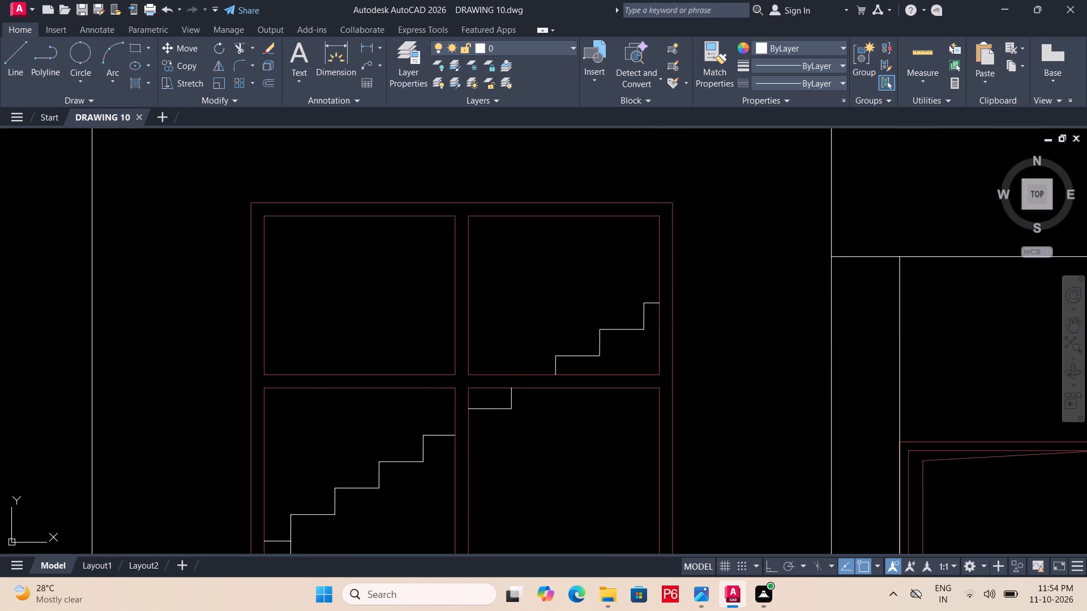
{"action": "scroll", "coordinate": [677, 312], "scroll_direction": "down", "scroll_amount": 1, "text": "ctrl"}
{"action": "key", "text": "ctrl+s"}
{"action": "key", "text": "ctrl+s"}
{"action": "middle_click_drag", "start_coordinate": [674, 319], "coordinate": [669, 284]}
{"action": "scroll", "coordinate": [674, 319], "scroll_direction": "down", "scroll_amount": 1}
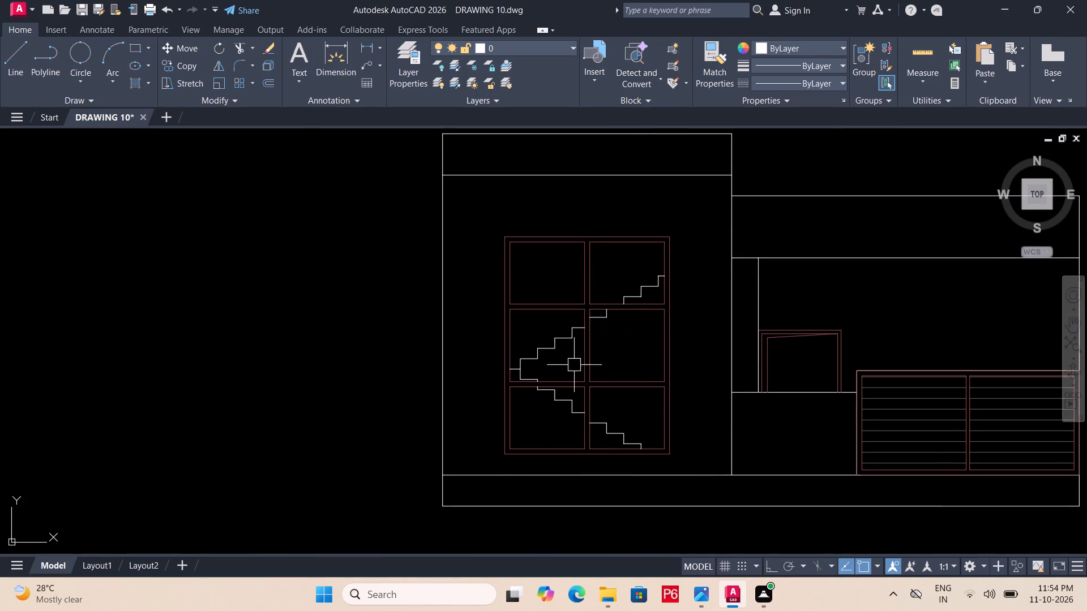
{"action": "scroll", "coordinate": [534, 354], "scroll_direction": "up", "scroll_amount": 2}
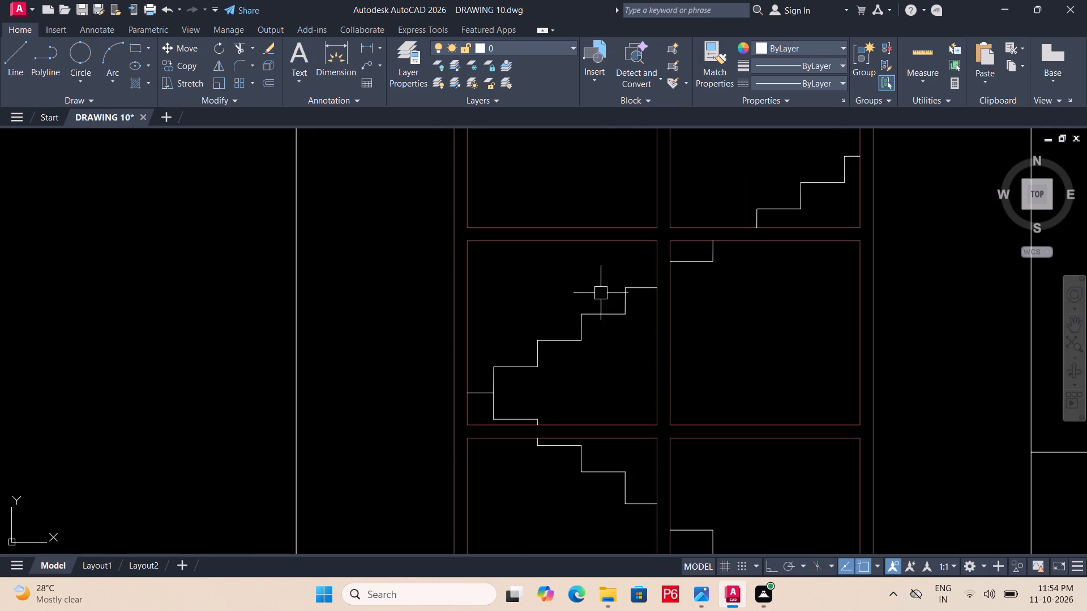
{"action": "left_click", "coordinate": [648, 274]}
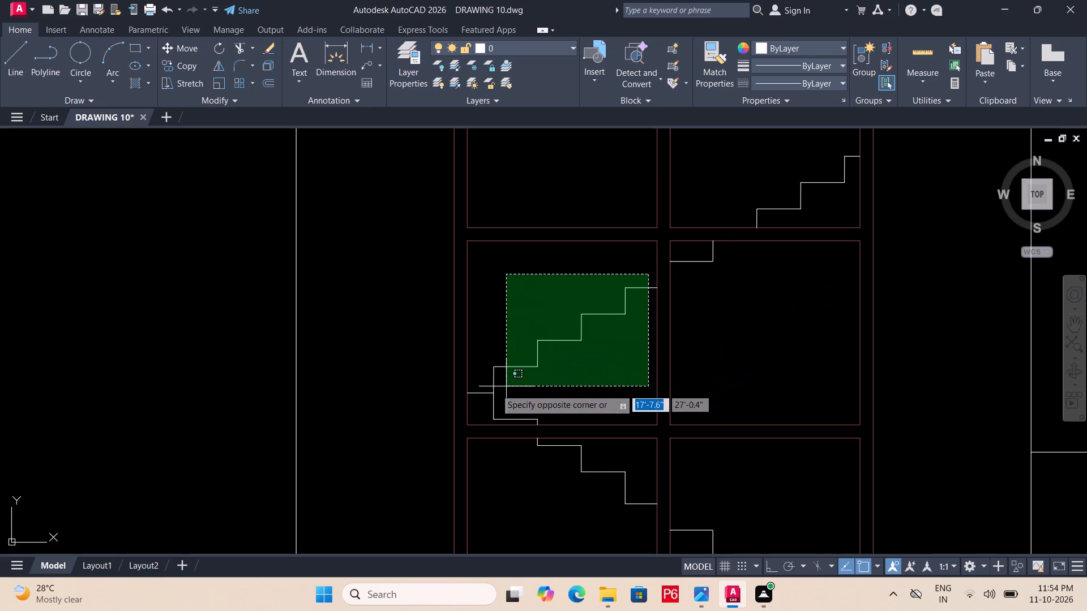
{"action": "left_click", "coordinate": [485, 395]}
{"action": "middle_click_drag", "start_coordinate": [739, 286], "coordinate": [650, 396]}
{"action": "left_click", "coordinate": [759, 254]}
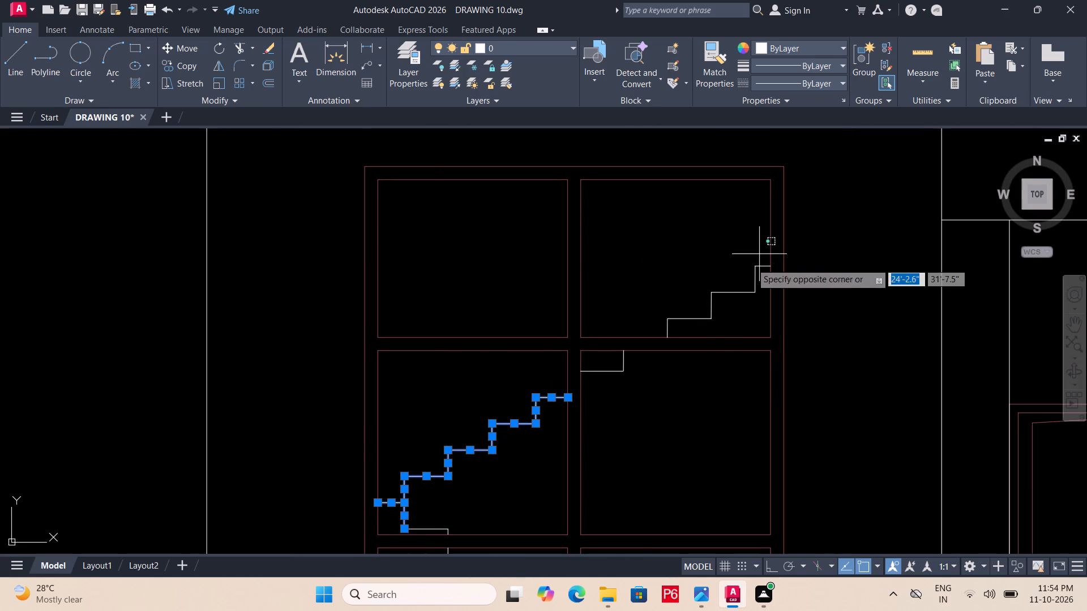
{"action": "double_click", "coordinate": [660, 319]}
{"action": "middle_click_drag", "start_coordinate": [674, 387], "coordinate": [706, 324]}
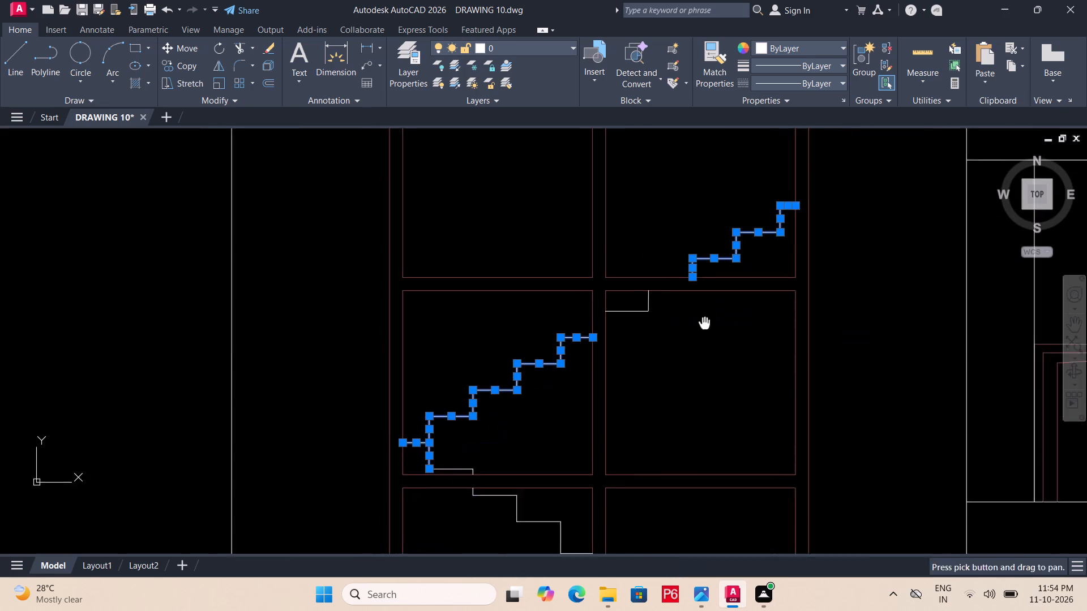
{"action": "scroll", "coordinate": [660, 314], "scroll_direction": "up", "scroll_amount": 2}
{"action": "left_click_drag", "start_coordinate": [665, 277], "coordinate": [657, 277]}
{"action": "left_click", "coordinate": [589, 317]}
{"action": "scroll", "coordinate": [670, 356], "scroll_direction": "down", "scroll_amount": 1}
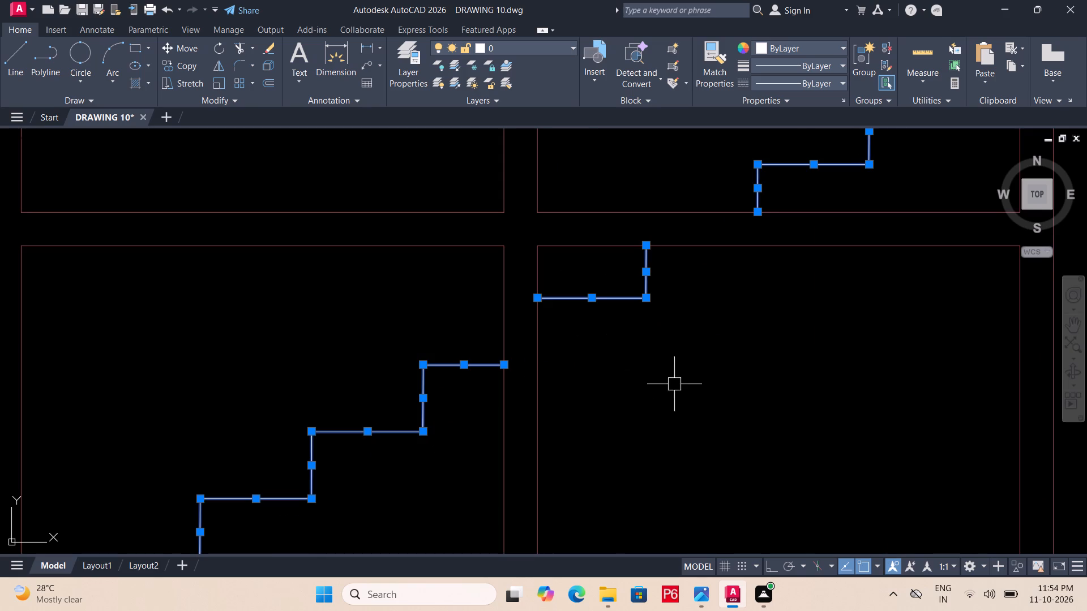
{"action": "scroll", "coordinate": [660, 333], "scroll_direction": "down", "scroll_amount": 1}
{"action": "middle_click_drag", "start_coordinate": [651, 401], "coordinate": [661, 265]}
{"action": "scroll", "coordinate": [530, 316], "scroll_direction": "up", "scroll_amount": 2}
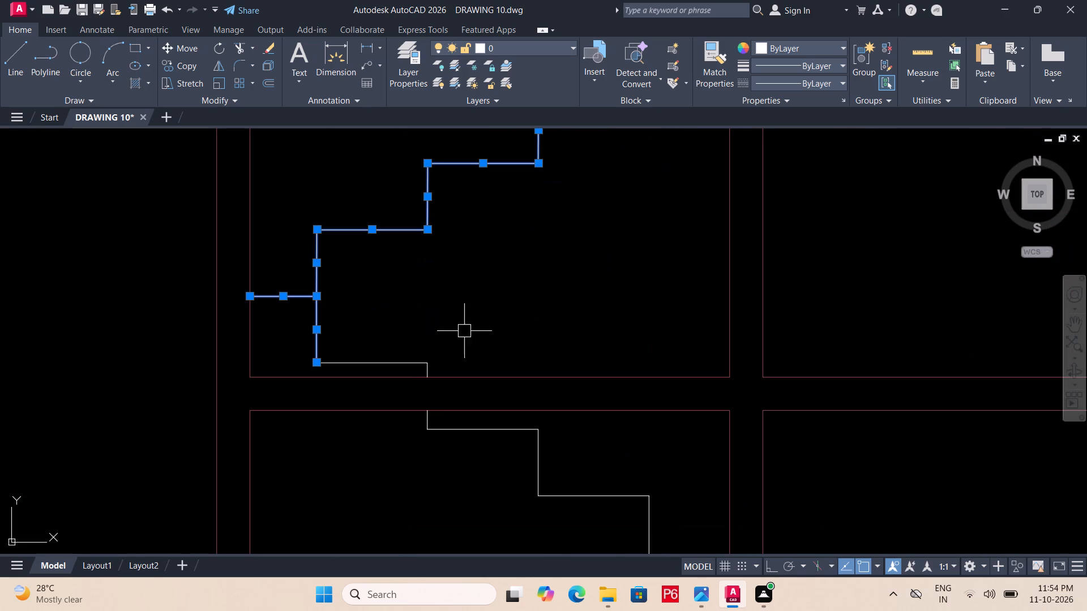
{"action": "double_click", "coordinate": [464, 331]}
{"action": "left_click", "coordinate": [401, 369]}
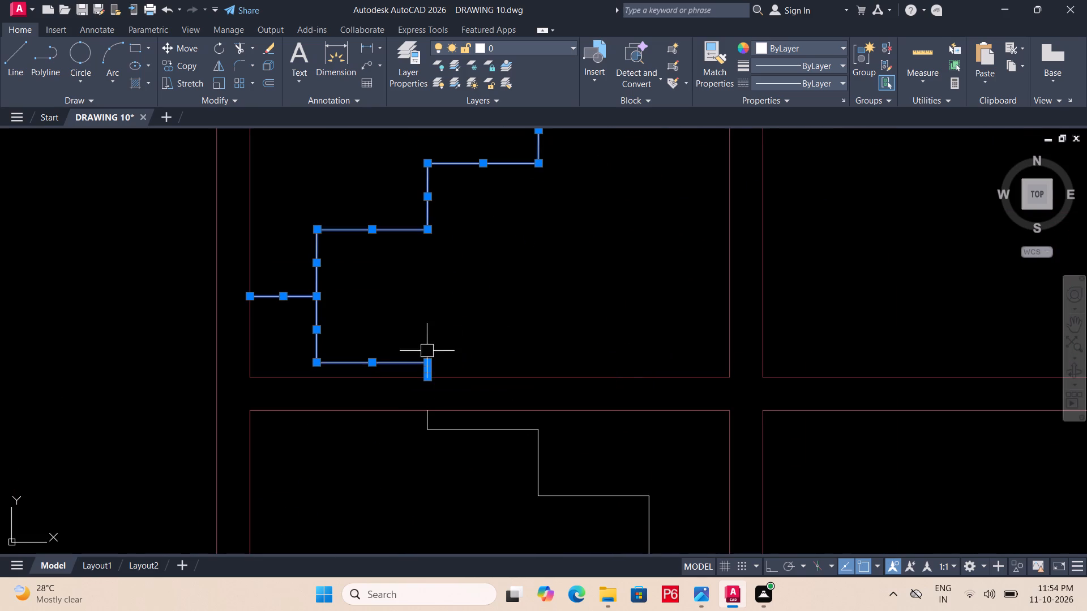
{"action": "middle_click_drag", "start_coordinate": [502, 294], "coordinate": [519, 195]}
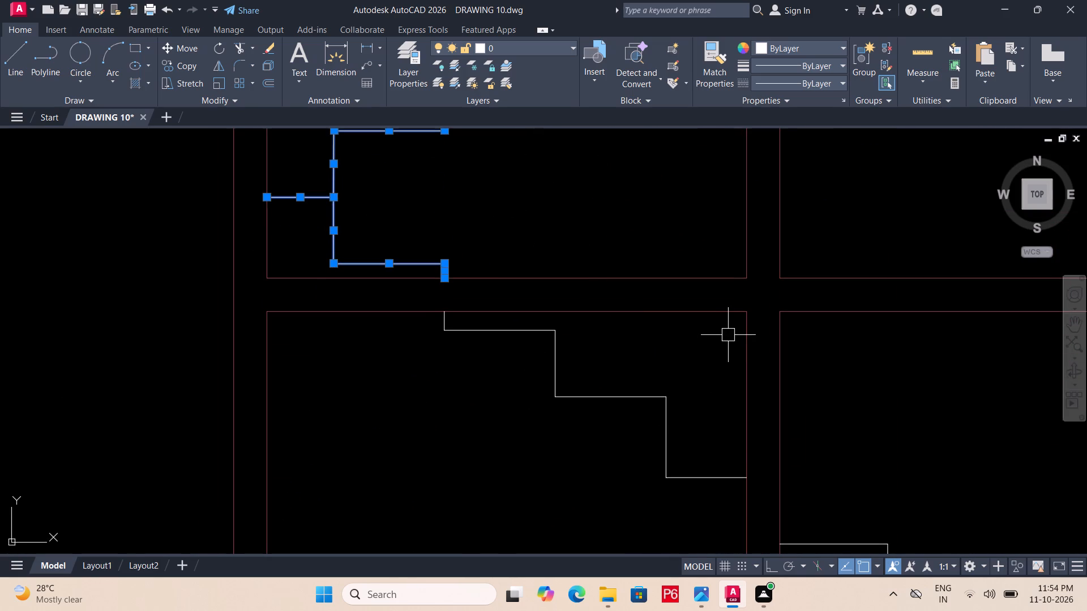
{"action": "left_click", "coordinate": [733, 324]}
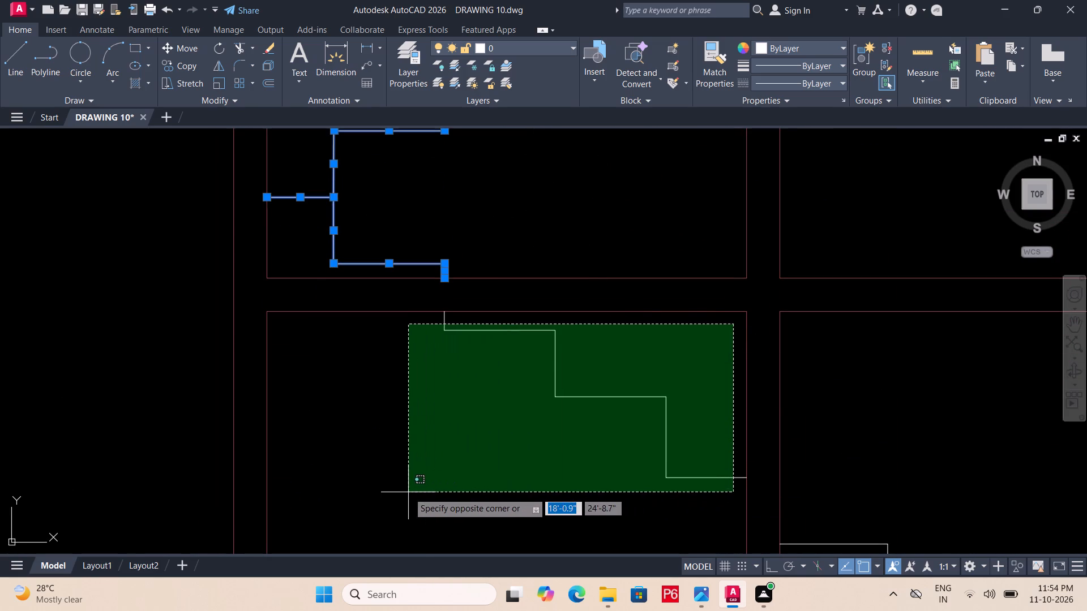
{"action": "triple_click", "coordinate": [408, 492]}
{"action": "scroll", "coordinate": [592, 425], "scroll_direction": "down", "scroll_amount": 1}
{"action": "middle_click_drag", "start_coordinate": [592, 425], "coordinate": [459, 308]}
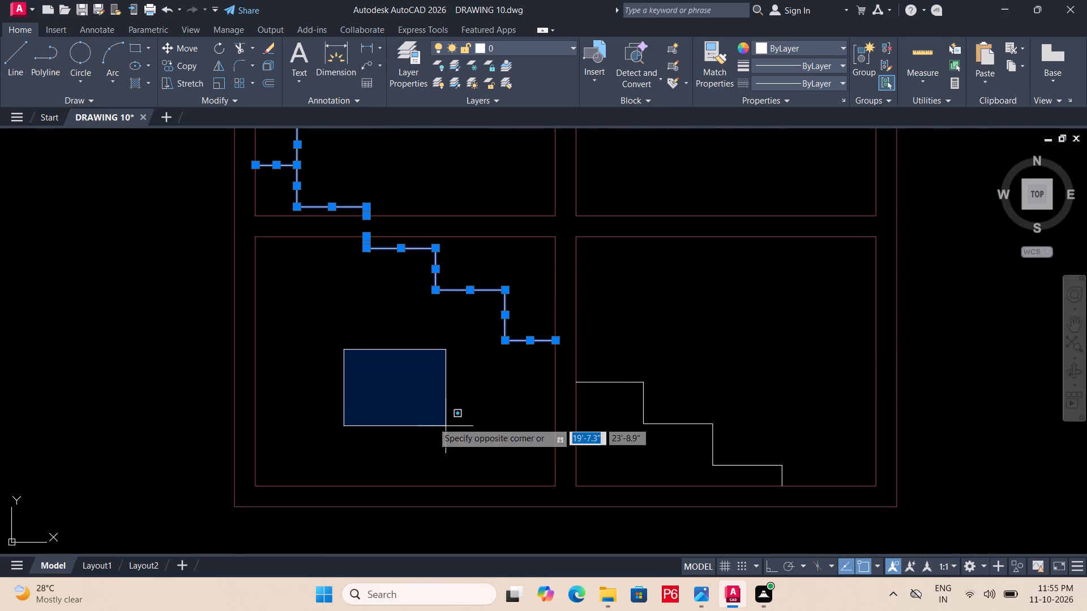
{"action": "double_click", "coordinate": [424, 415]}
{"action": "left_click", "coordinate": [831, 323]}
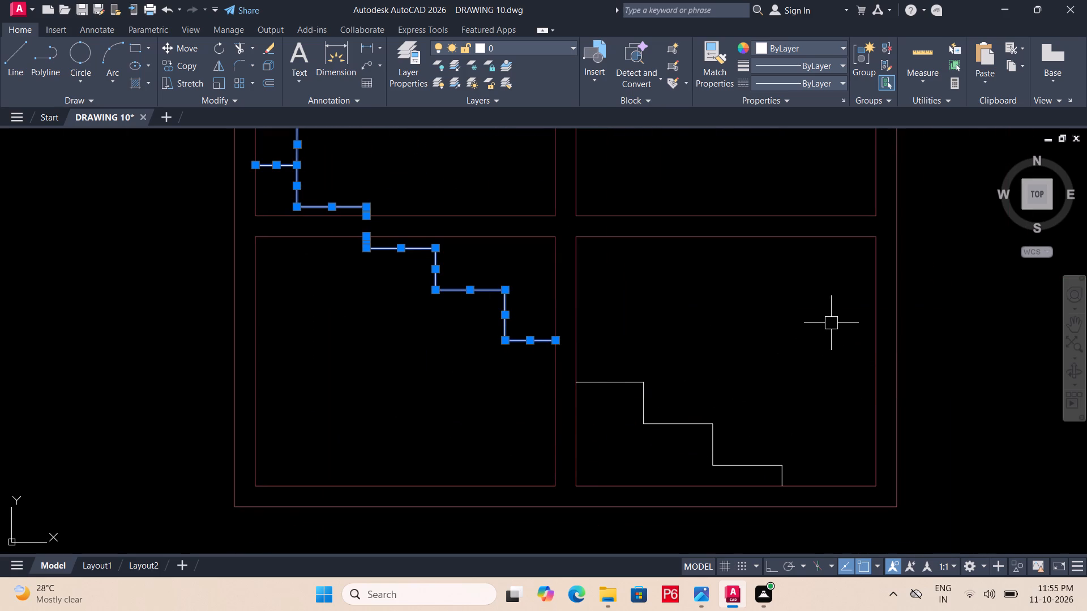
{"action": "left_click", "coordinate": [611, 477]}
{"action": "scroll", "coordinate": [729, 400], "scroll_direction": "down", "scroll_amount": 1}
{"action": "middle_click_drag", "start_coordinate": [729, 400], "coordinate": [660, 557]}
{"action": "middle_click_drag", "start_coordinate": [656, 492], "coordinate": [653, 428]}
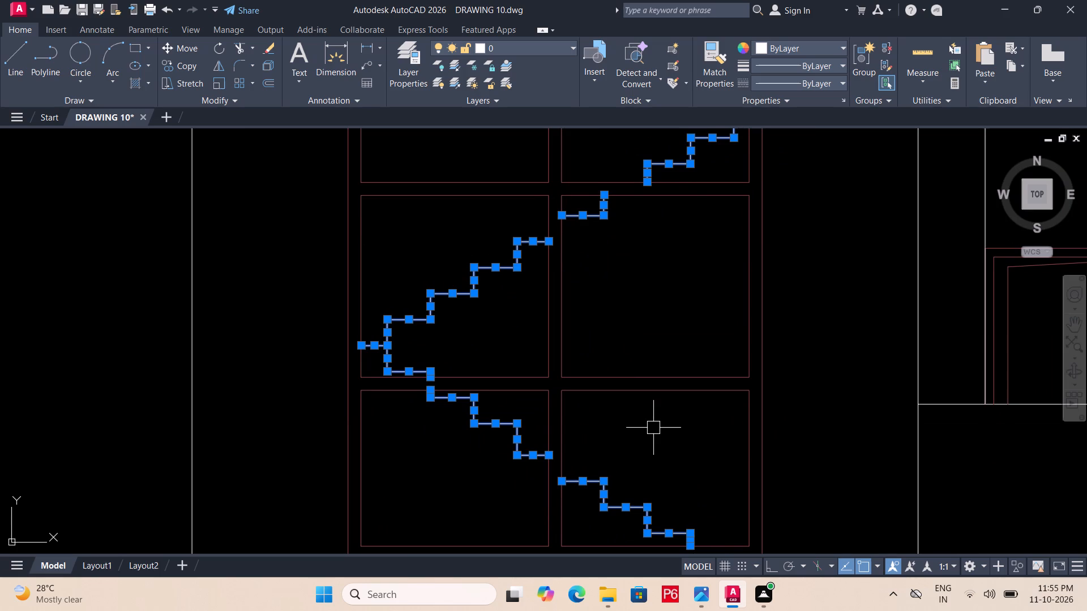
Save the drawing.
{"action": "key", "text": "ctrl+s"}
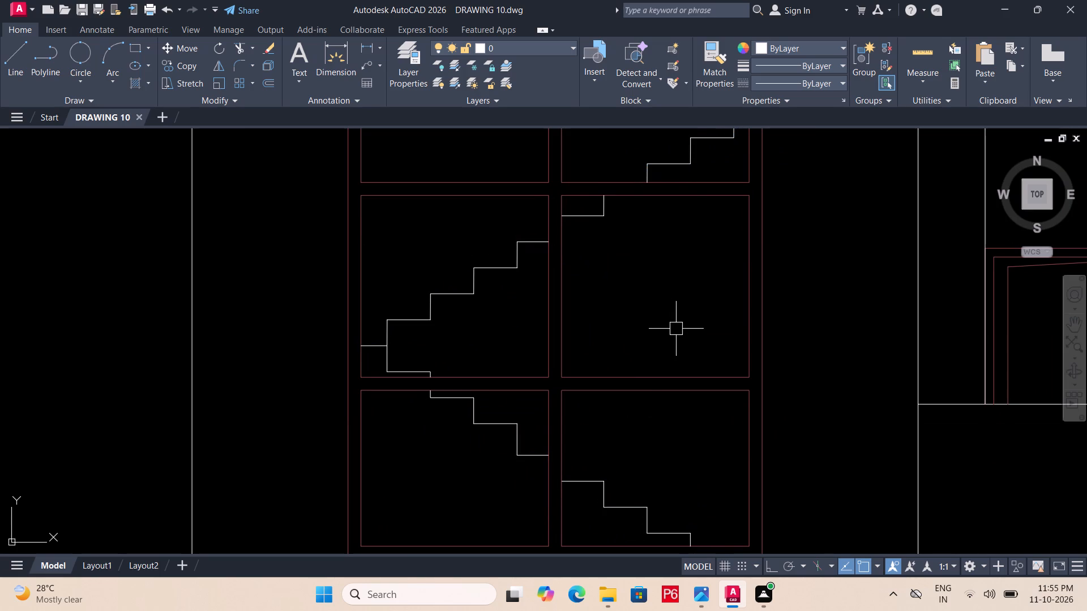
Move all the stair lines visible in the elevation's window panes onto the STAIRCASE layer.
{"action": "middle_click_drag", "start_coordinate": [636, 470], "coordinate": [648, 414]}
{"action": "left_click", "coordinate": [734, 390]}
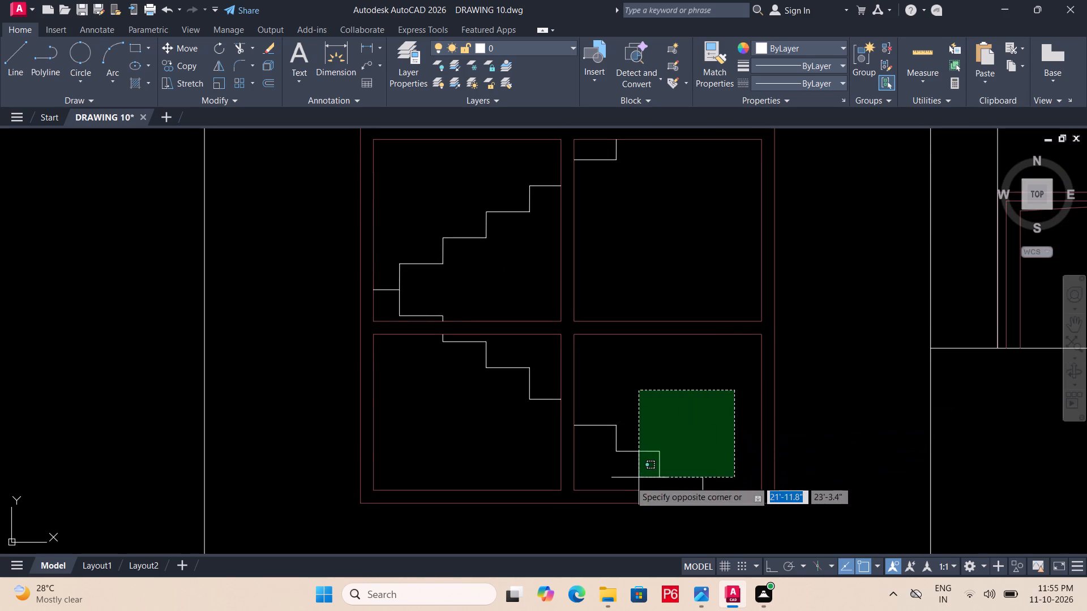
{"action": "left_click", "coordinate": [595, 481]}
{"action": "middle_click_drag", "start_coordinate": [525, 390], "coordinate": [608, 420]}
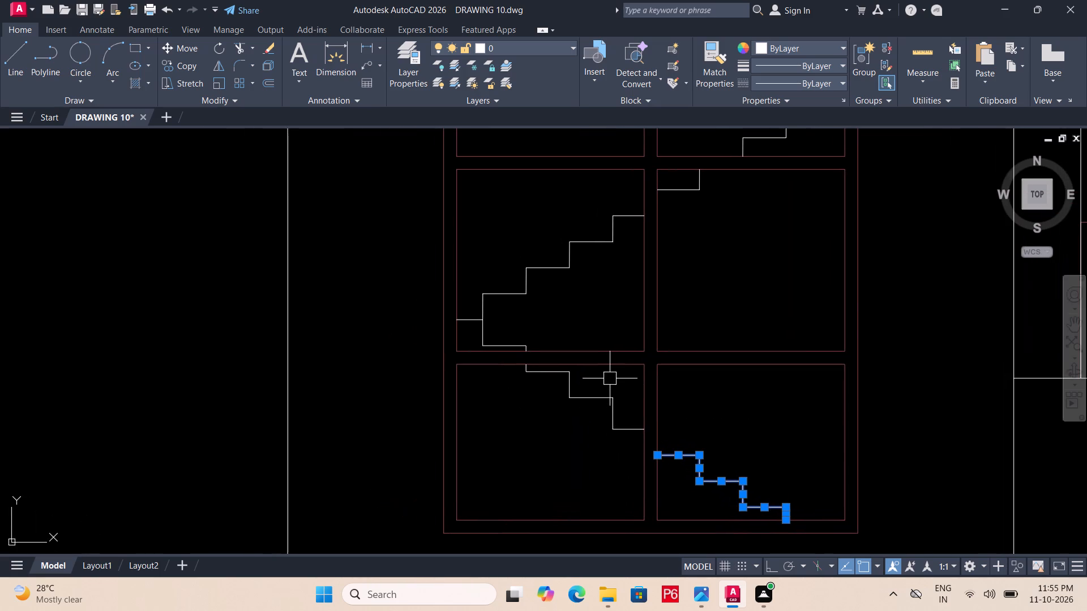
{"action": "scroll", "coordinate": [611, 377], "scroll_direction": "up", "scroll_amount": 2}
{"action": "left_click", "coordinate": [674, 362]}
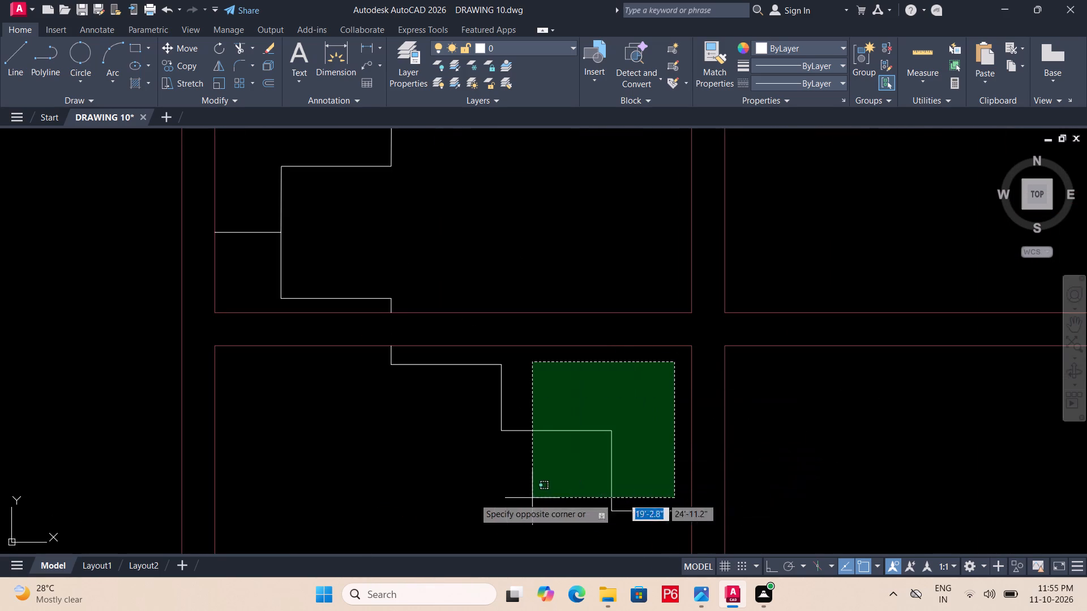
{"action": "double_click", "coordinate": [292, 526]}
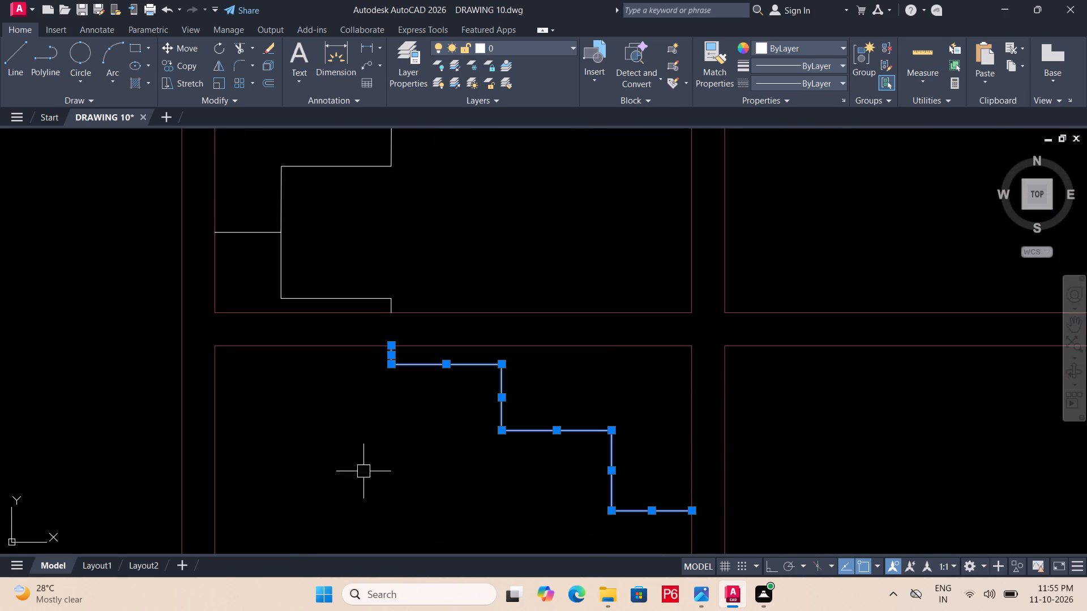
{"action": "middle_click_drag", "start_coordinate": [442, 368], "coordinate": [546, 574]}
{"action": "middle_click_drag", "start_coordinate": [626, 416], "coordinate": [626, 424]}
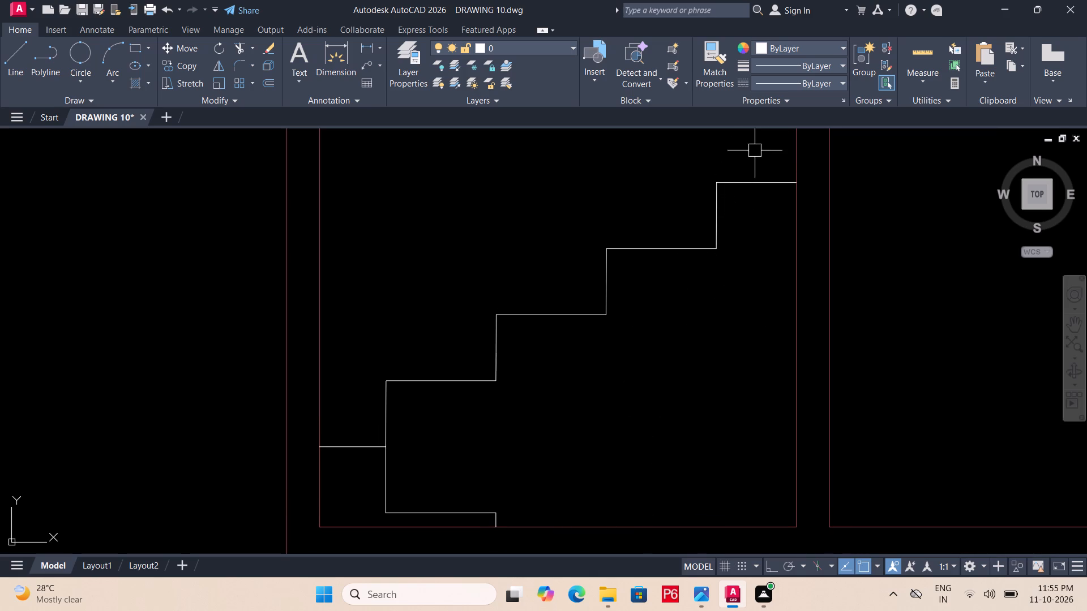
{"action": "left_click", "coordinate": [758, 145]}
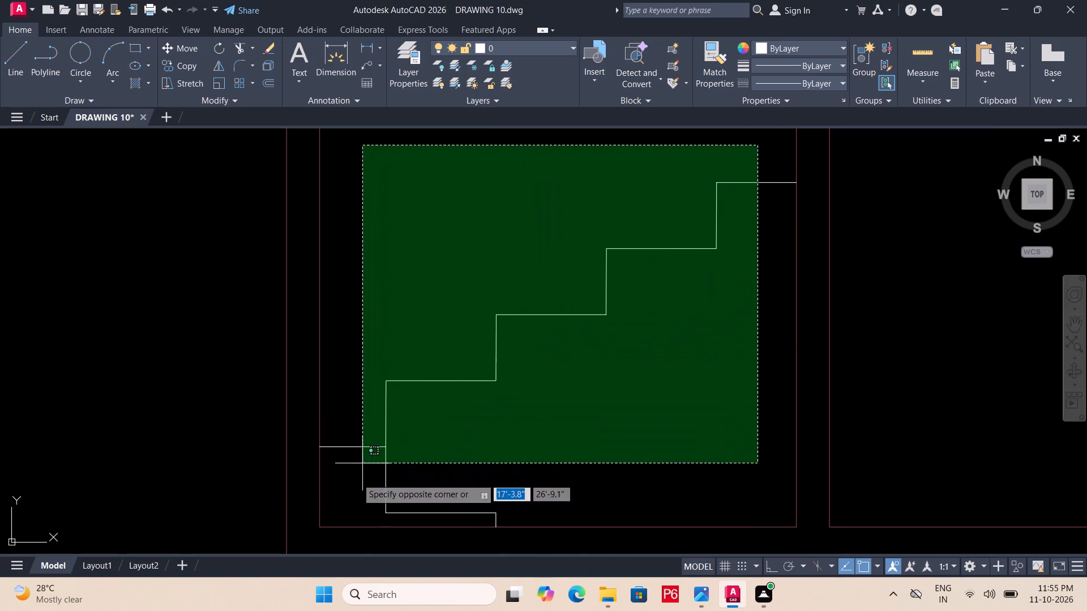
{"action": "left_click", "coordinate": [353, 519]}
{"action": "scroll", "coordinate": [651, 296], "scroll_direction": "down", "scroll_amount": 1}
{"action": "middle_click_drag", "start_coordinate": [802, 290], "coordinate": [585, 431]}
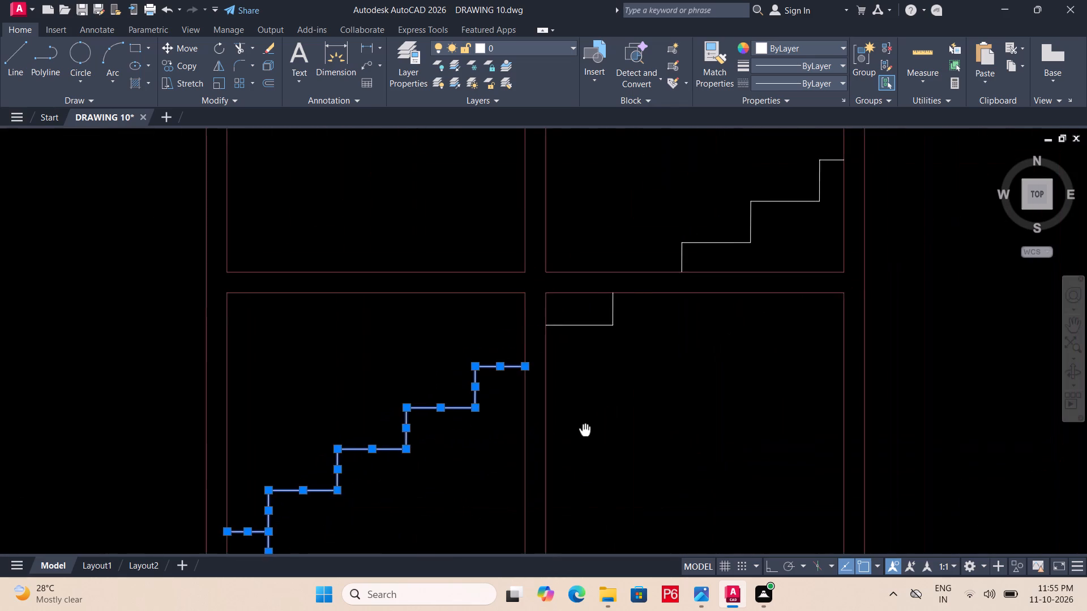
{"action": "scroll", "coordinate": [644, 328], "scroll_direction": "up", "scroll_amount": 1}
{"action": "double_click", "coordinate": [618, 300]}
{"action": "left_click", "coordinate": [550, 338]}
{"action": "scroll", "coordinate": [705, 331], "scroll_direction": "down", "scroll_amount": 1}
{"action": "middle_click_drag", "start_coordinate": [684, 353], "coordinate": [675, 362]}
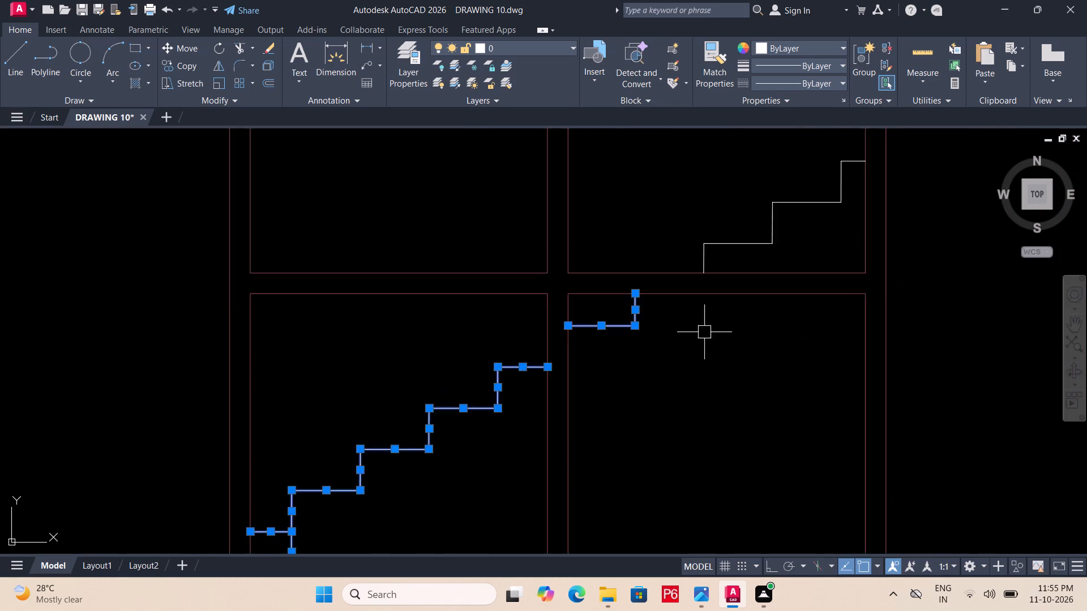
{"action": "middle_click_drag", "start_coordinate": [675, 362], "coordinate": [487, 431]}
{"action": "scroll", "coordinate": [664, 206], "scroll_direction": "up", "scroll_amount": 1}
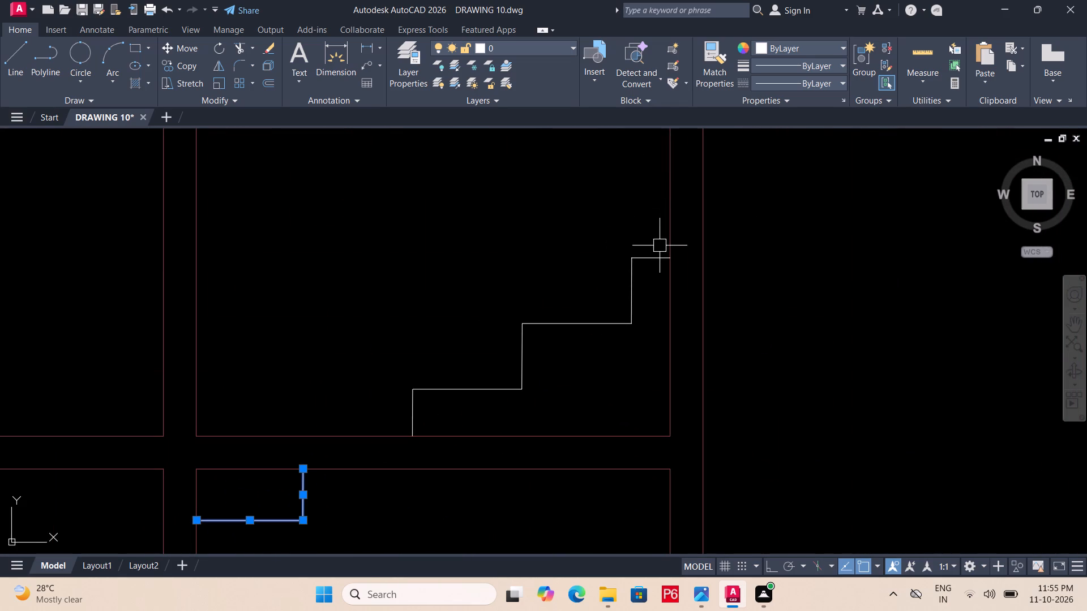
{"action": "left_click", "coordinate": [659, 243]}
{"action": "left_click_drag", "start_coordinate": [373, 399], "coordinate": [382, 393]}
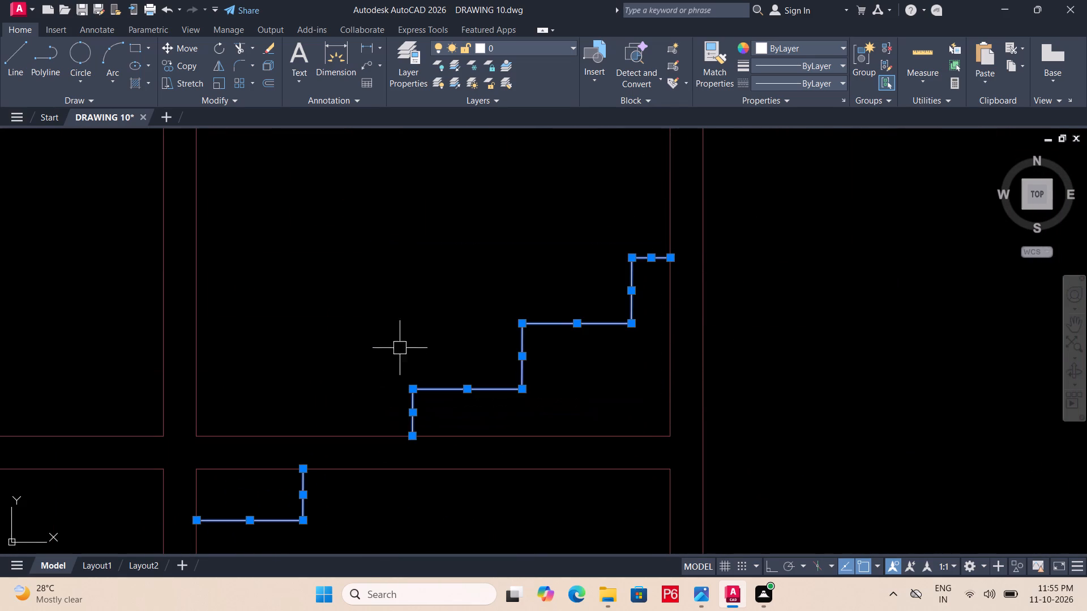
{"action": "scroll", "coordinate": [494, 264], "scroll_direction": "down", "scroll_amount": 2}
{"action": "left_click", "coordinate": [563, 44]}
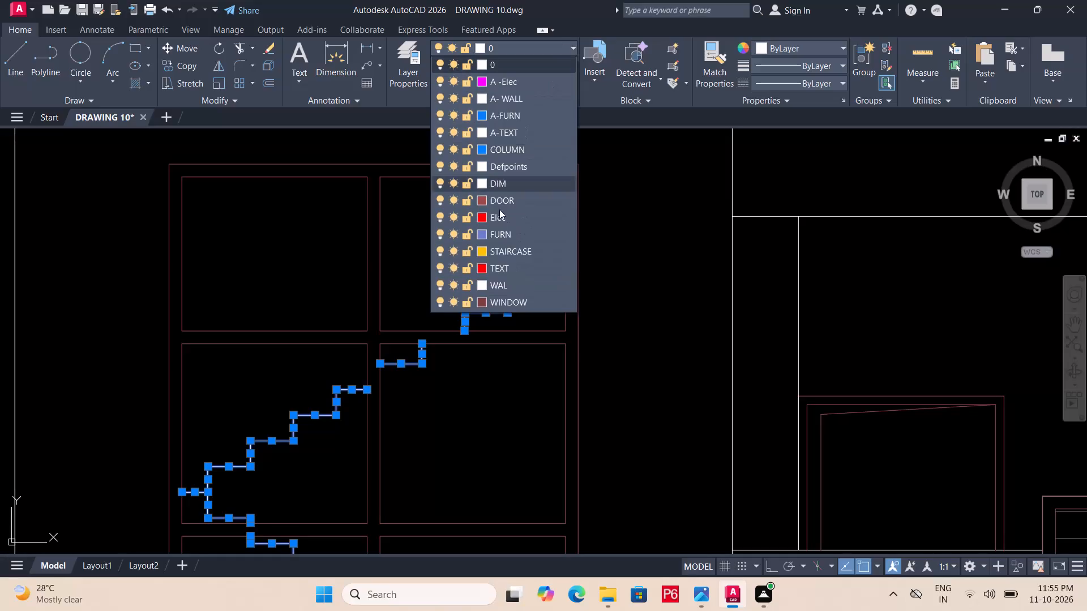
{"action": "double_click", "coordinate": [512, 255]}
{"action": "scroll", "coordinate": [545, 324], "scroll_direction": "down", "scroll_amount": 2}
{"action": "key", "text": "Escape"}
{"action": "key", "text": "Escape"}
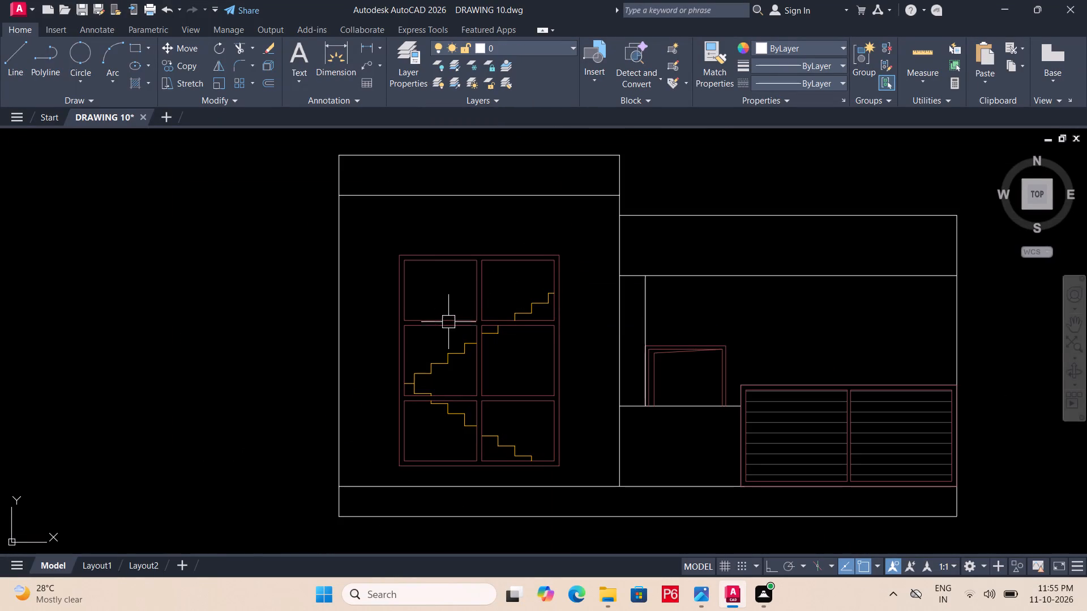
Save the drawing.
{"action": "key", "text": "ctrl+s"}
{"action": "key", "text": "ctrl+s"}
{"action": "key", "text": "ctrl+s"}
{"action": "key", "text": "ctrl+s"}
{"action": "key", "text": "ctrl+s"}
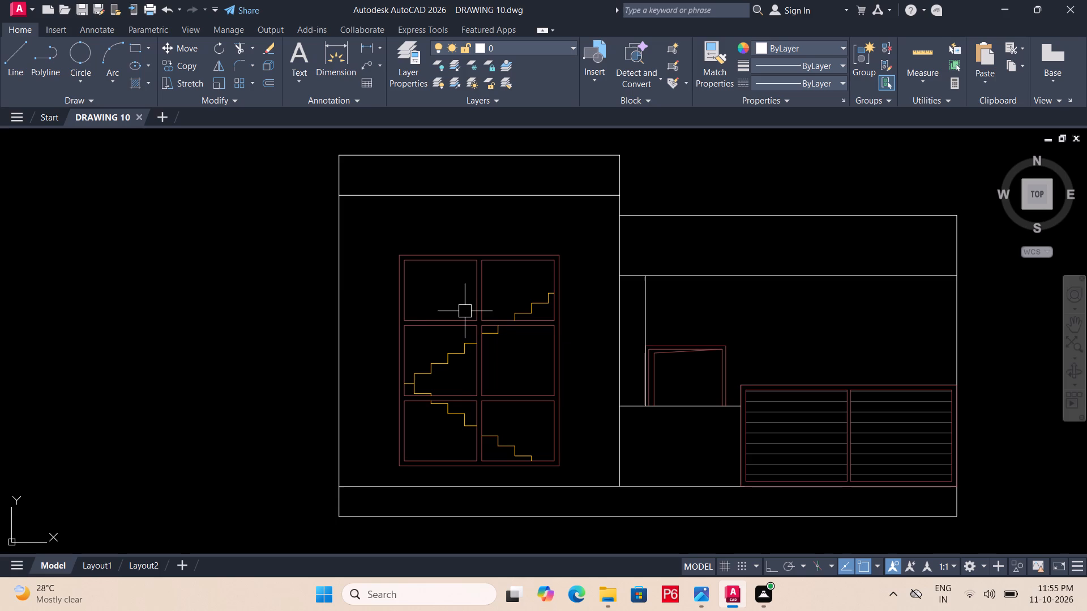
{"action": "middle_click_drag", "start_coordinate": [558, 289], "coordinate": [588, 258]}
{"action": "middle_click", "coordinate": [589, 257]}
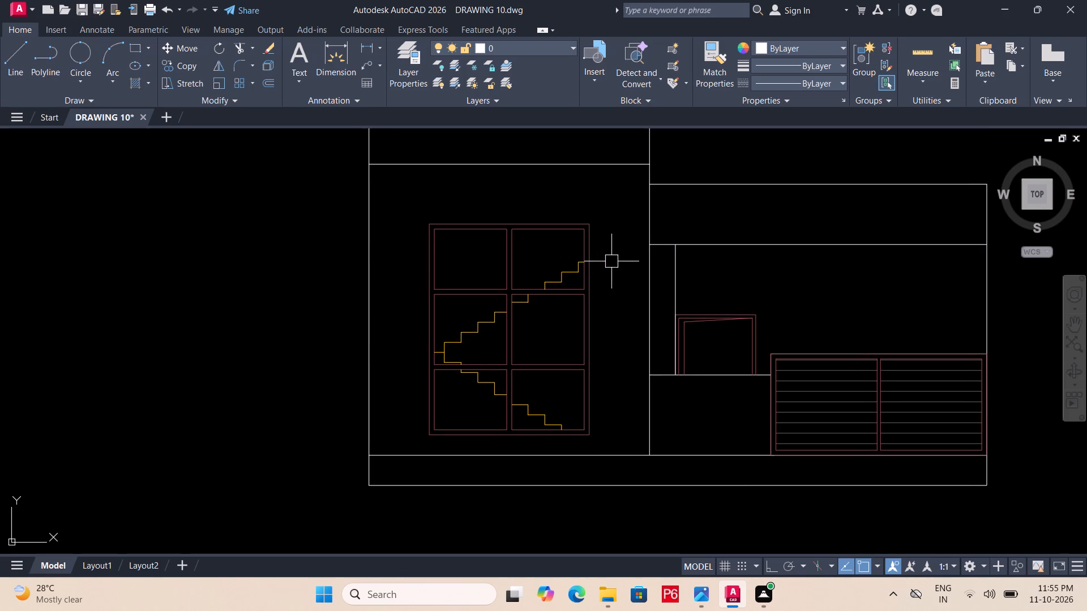
{"action": "middle_click_drag", "start_coordinate": [746, 322], "coordinate": [611, 410]}
{"action": "key", "text": "ctrl+s"}
{"action": "key", "text": "ctrl+s"}
{"action": "key", "text": "ctrl+s"}
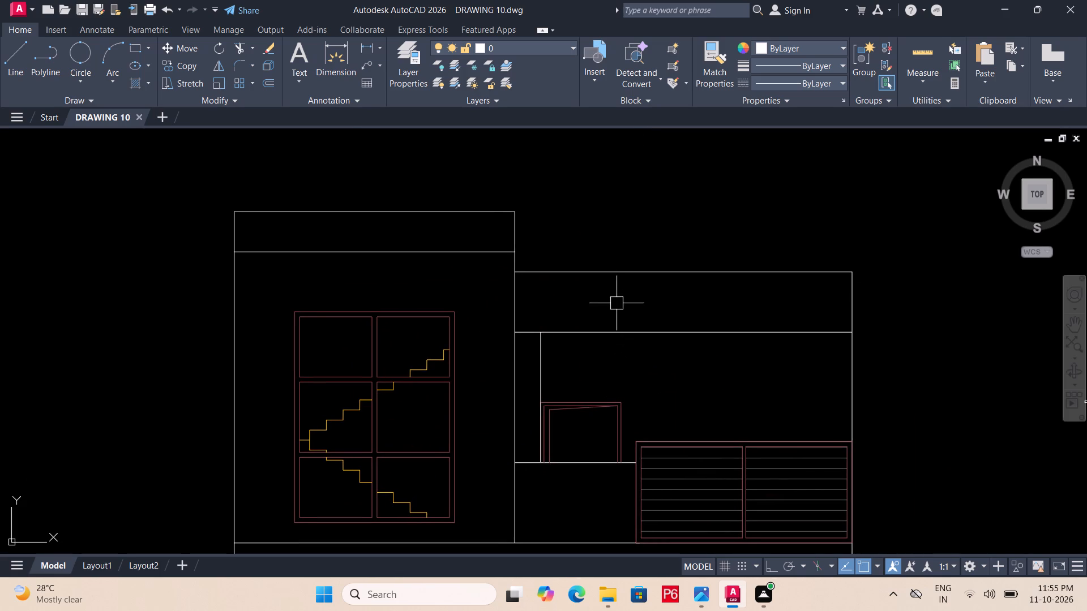
Draw a small circle near the stair-tower end of the lower block's parapet band in the elevation.
{"action": "middle_click_drag", "start_coordinate": [606, 279], "coordinate": [559, 291]}
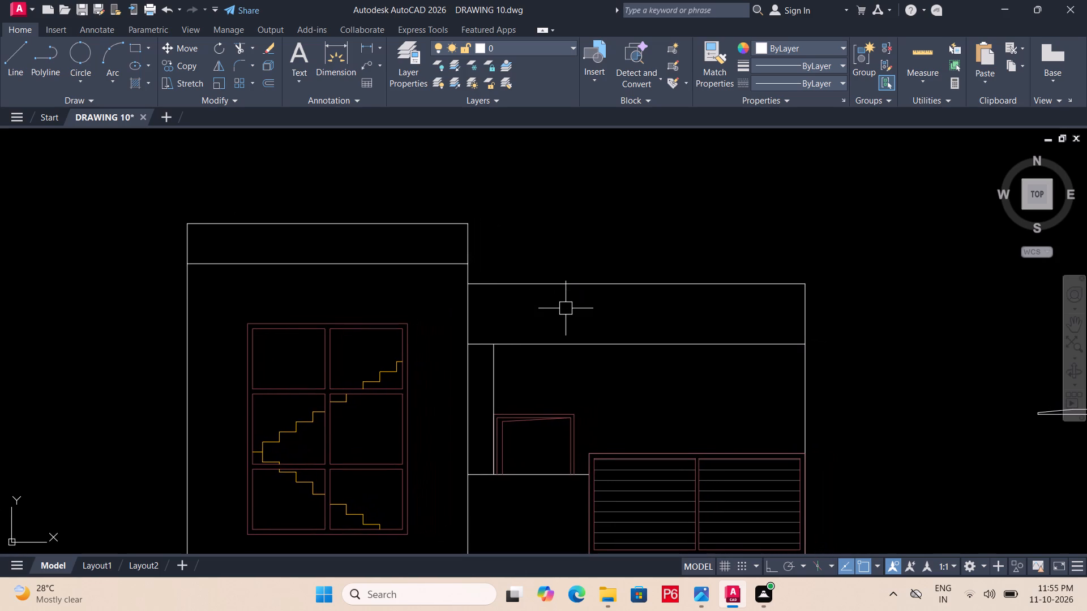
{"action": "key", "text": "c"}
{"action": "key", "text": "space"}
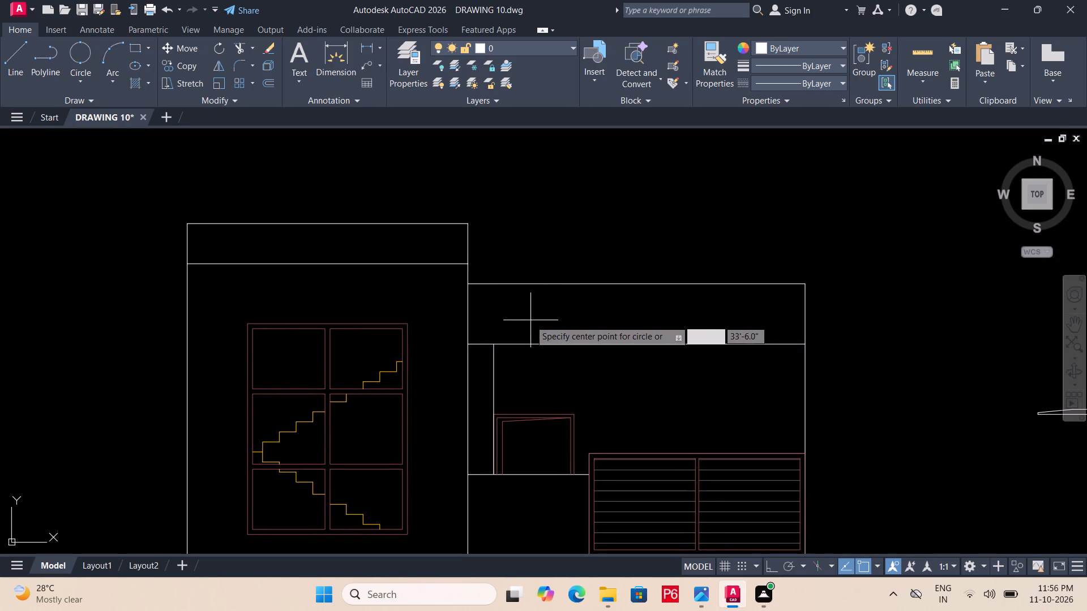
{"action": "double_click", "coordinate": [541, 312]}
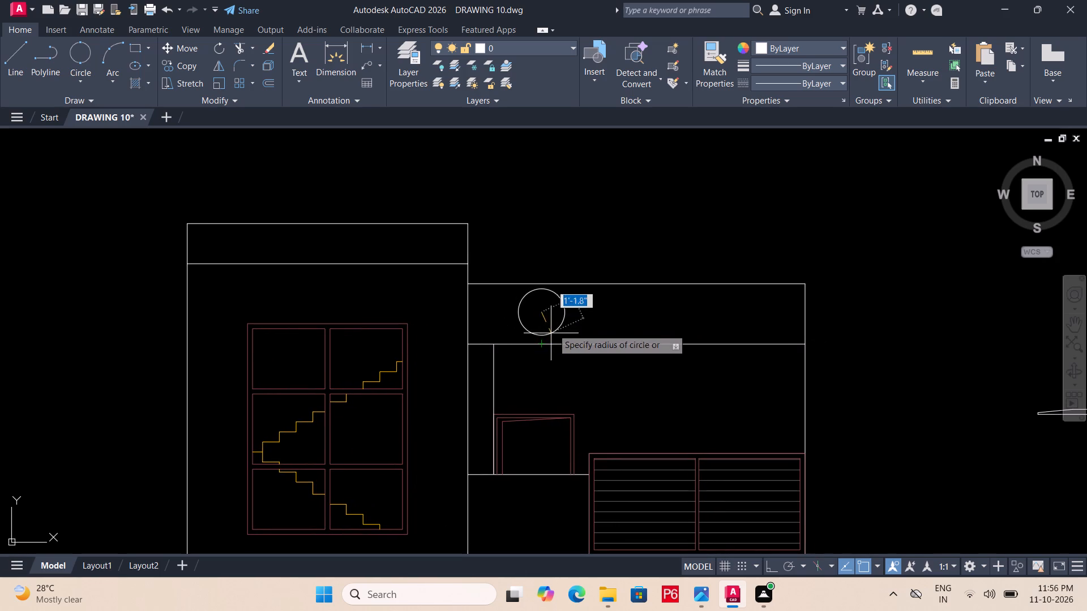
{"action": "left_click", "coordinate": [553, 325]}
{"action": "key", "text": "Escape"}
Offset the parapet circle outward by 2" to form a double ring.
{"action": "left_click", "coordinate": [556, 321]}
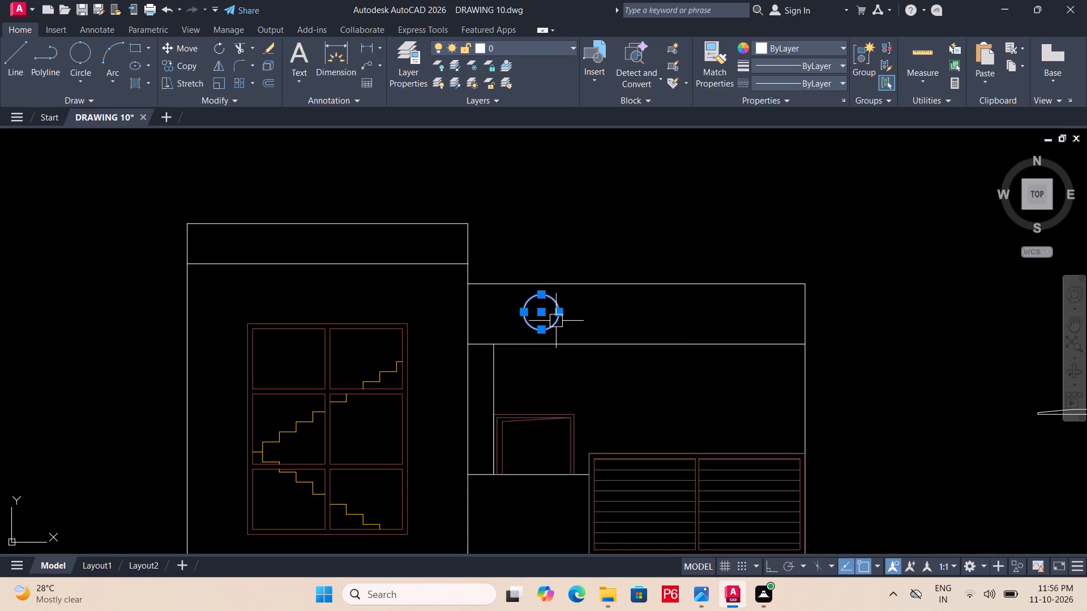
{"action": "scroll", "coordinate": [556, 318], "scroll_direction": "up", "scroll_amount": 3}
{"action": "key", "text": "Escape"}
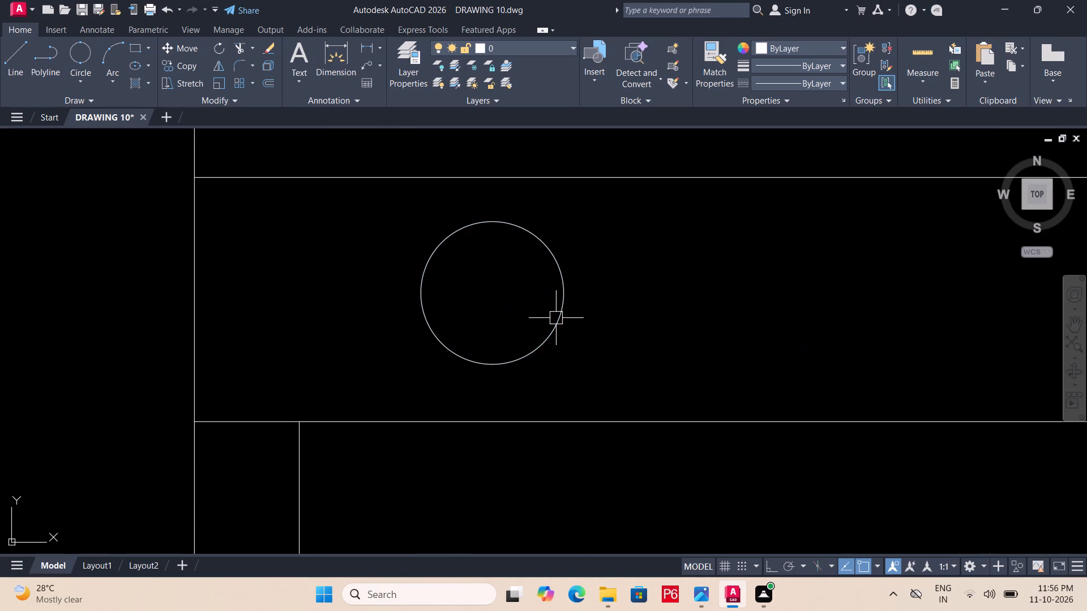
{"action": "left_click", "coordinate": [556, 318]}
{"action": "key", "text": "o"}
{"action": "key", "text": "Return"}
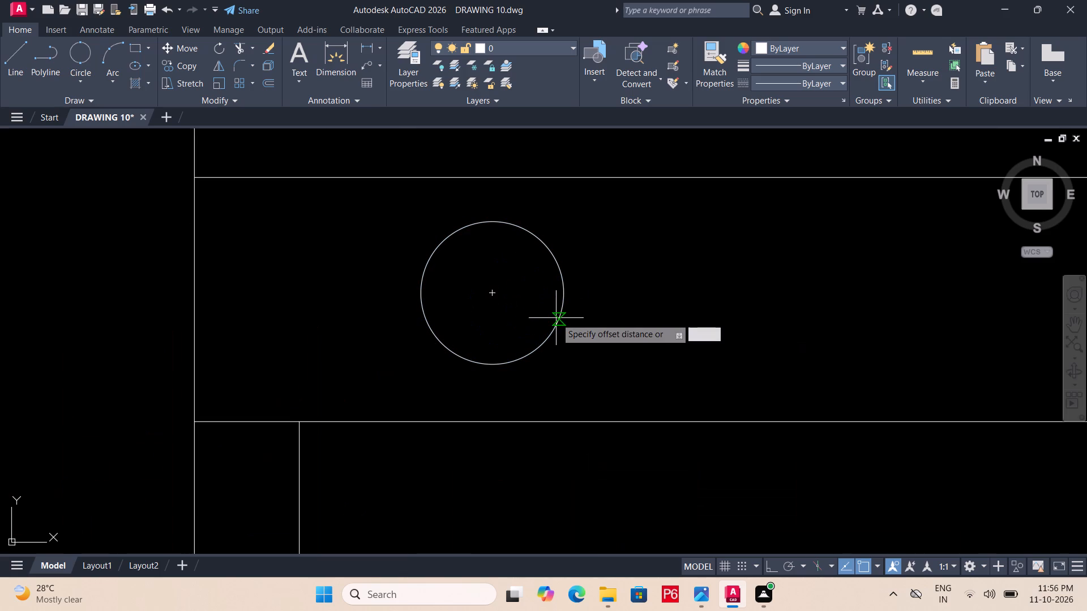
{"action": "key", "text": "2"}
{"action": "key", "text": "shift+quotedbl"}
{"action": "key", "text": "Return"}
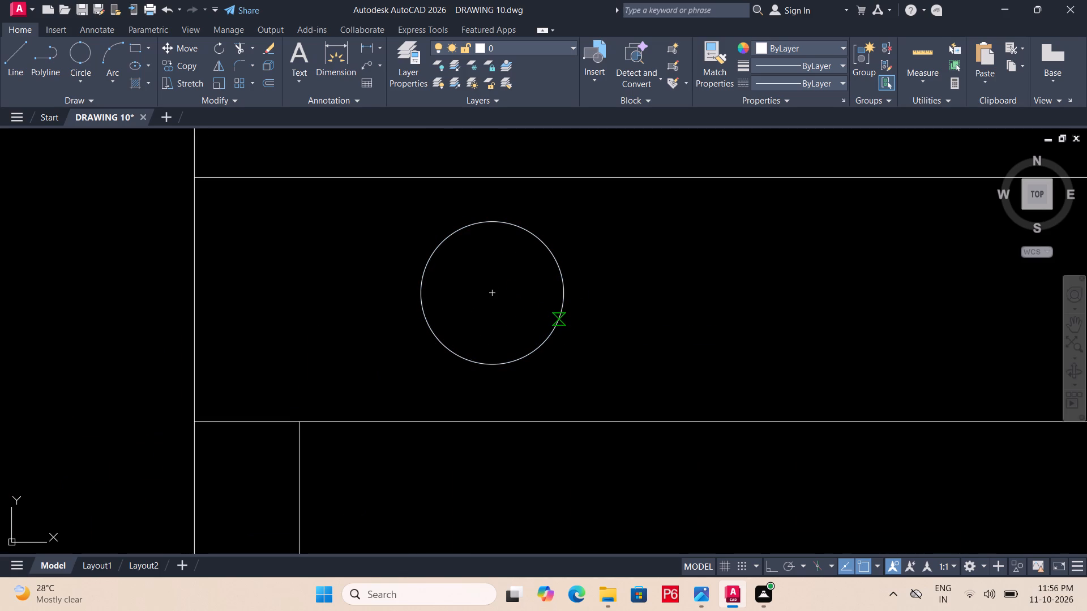
{"action": "left_click", "coordinate": [556, 318]}
{"action": "key", "text": "Escape"}
{"action": "scroll", "coordinate": [549, 318], "scroll_direction": "down", "scroll_amount": 3}
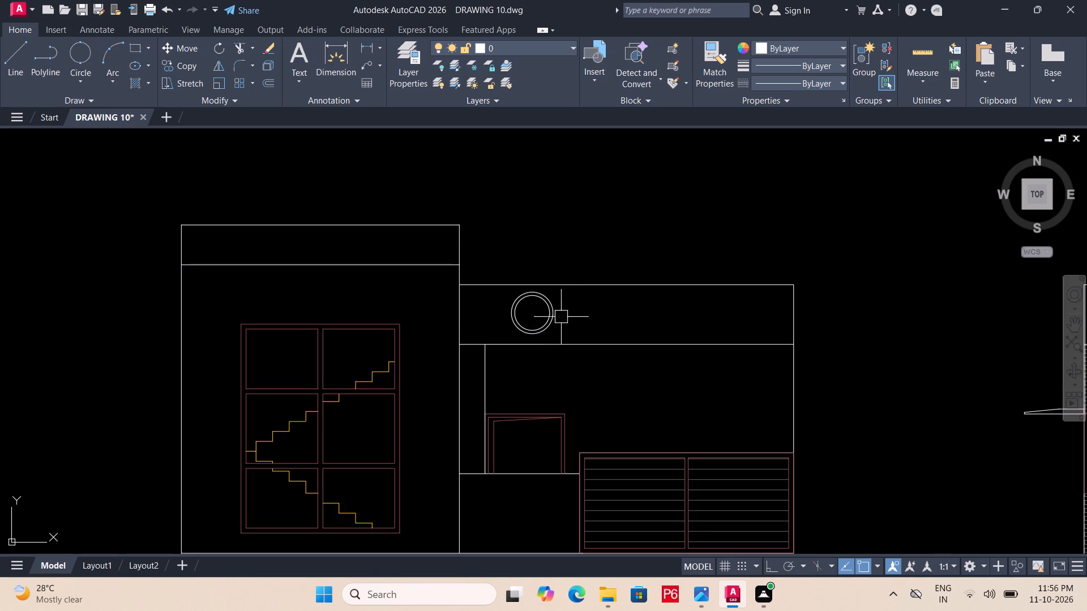
Copy the double ring twice horizontally along the parapet band with Ortho on, at about 5' and 10'-2" from the original.
{"action": "double_click", "coordinate": [599, 298]}
{"action": "left_click", "coordinate": [534, 320]}
{"action": "scroll", "coordinate": [554, 310], "scroll_direction": "up", "scroll_amount": 1}
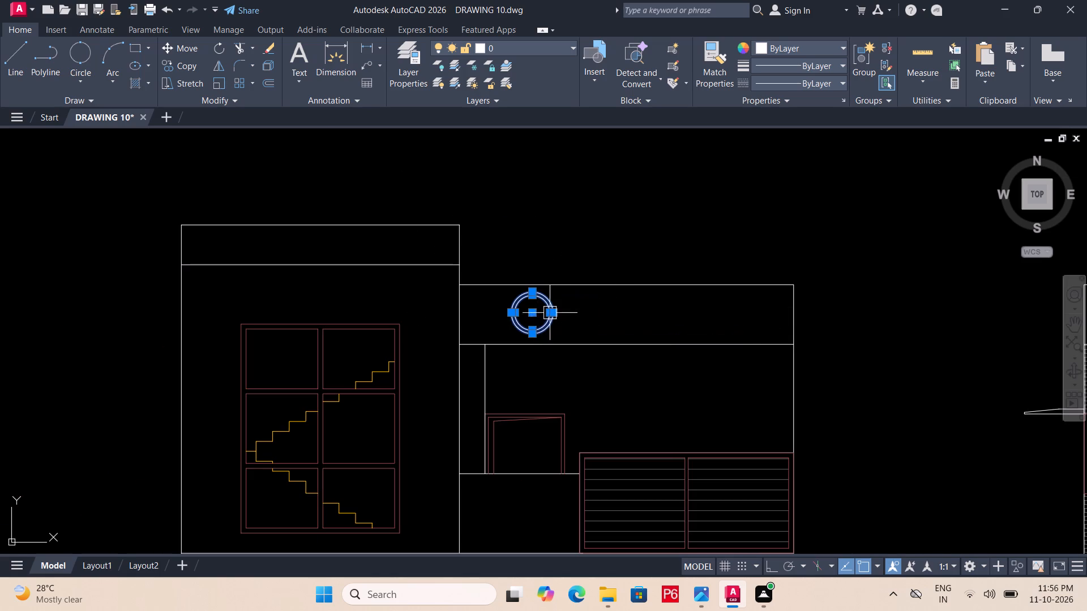
{"action": "scroll", "coordinate": [554, 310], "scroll_direction": "up", "scroll_amount": 1}
{"action": "type", "text": "CO"}
{"action": "key", "text": "space"}
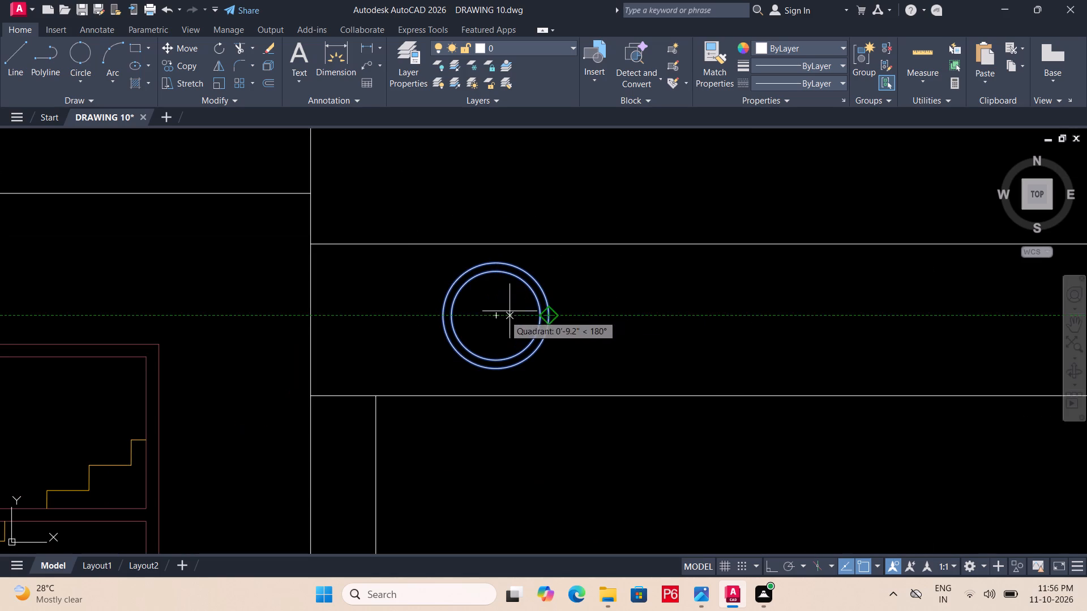
{"action": "left_click", "coordinate": [499, 319]}
{"action": "middle_click_drag", "start_coordinate": [858, 312], "coordinate": [640, 321]}
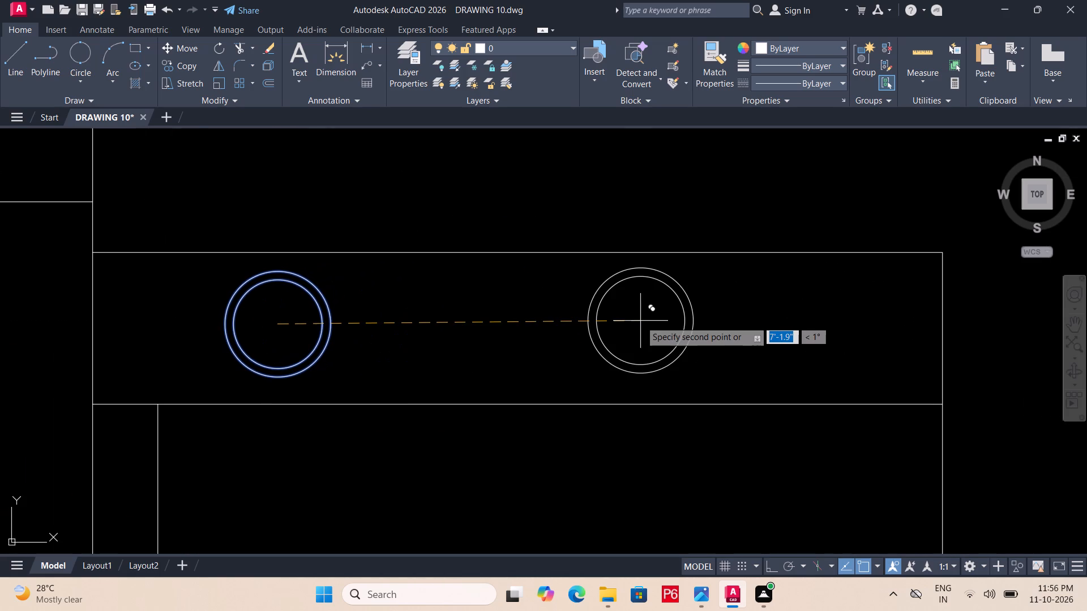
{"action": "key", "text": "F8"}
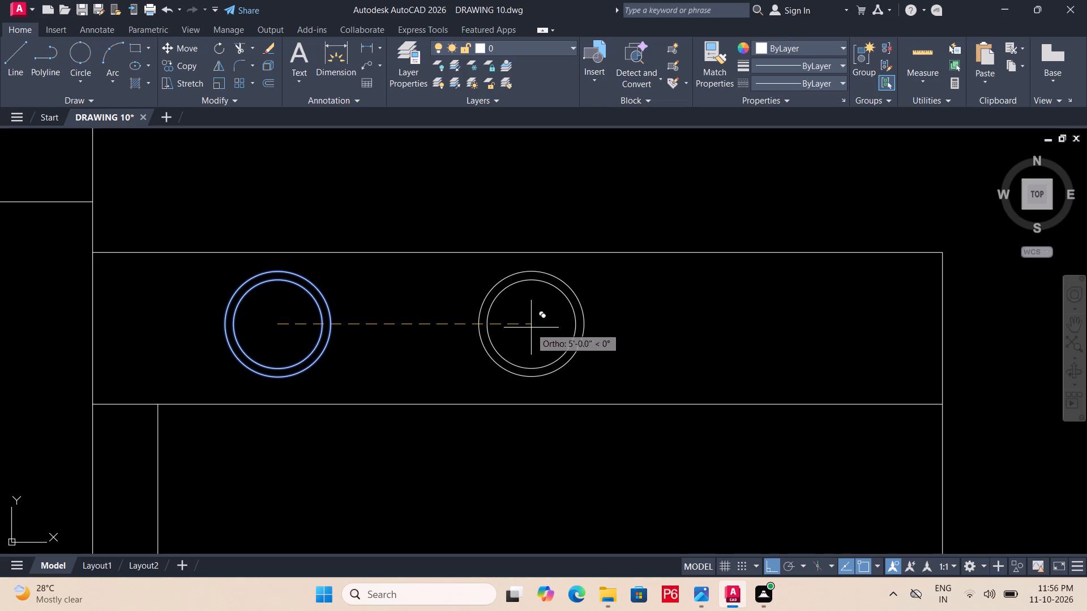
{"action": "left_click_drag", "start_coordinate": [526, 328], "coordinate": [534, 327]}
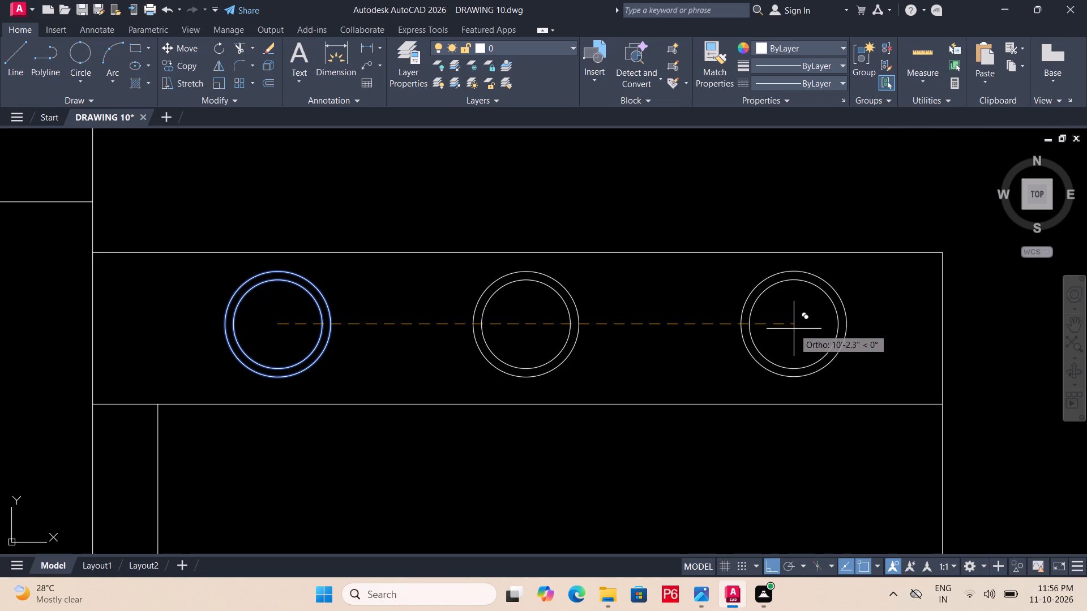
{"action": "left_click", "coordinate": [794, 329]}
Save the drawing.
{"action": "key", "text": "ctrl+s"}
{"action": "key", "text": "ctrl+s"}
{"action": "key", "text": "ctrl+s"}
Copy the X-Y SECTION title and its underline horizontally to beneath the front elevation.
{"action": "scroll", "coordinate": [789, 329], "scroll_direction": "down", "scroll_amount": 4, "text": "ctrl"}
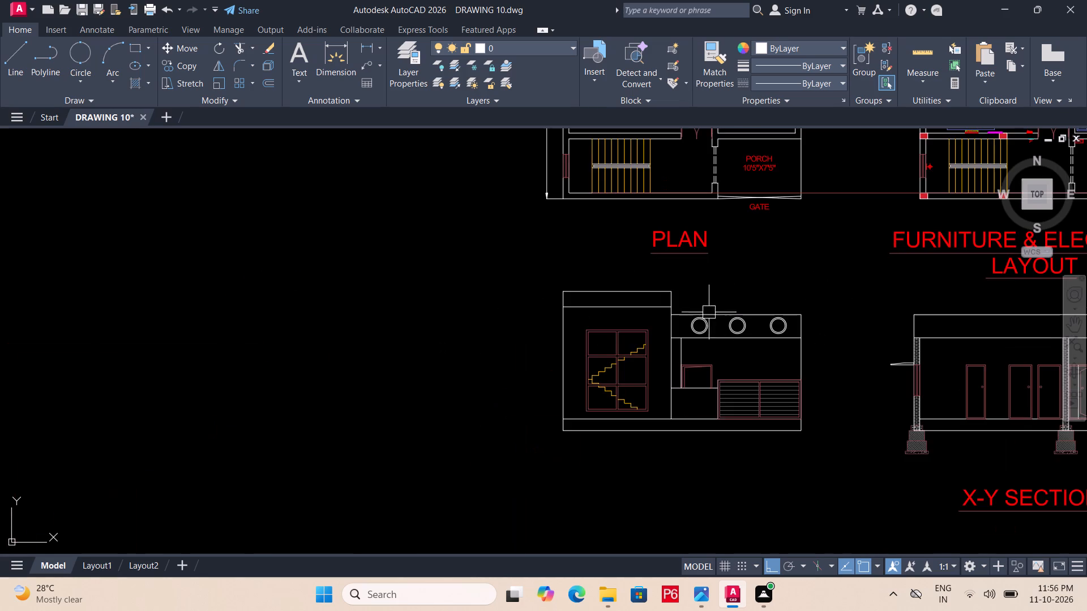
{"action": "middle_click_drag", "start_coordinate": [701, 309], "coordinate": [513, 296]}
{"action": "middle_click_drag", "start_coordinate": [516, 328], "coordinate": [553, 263]}
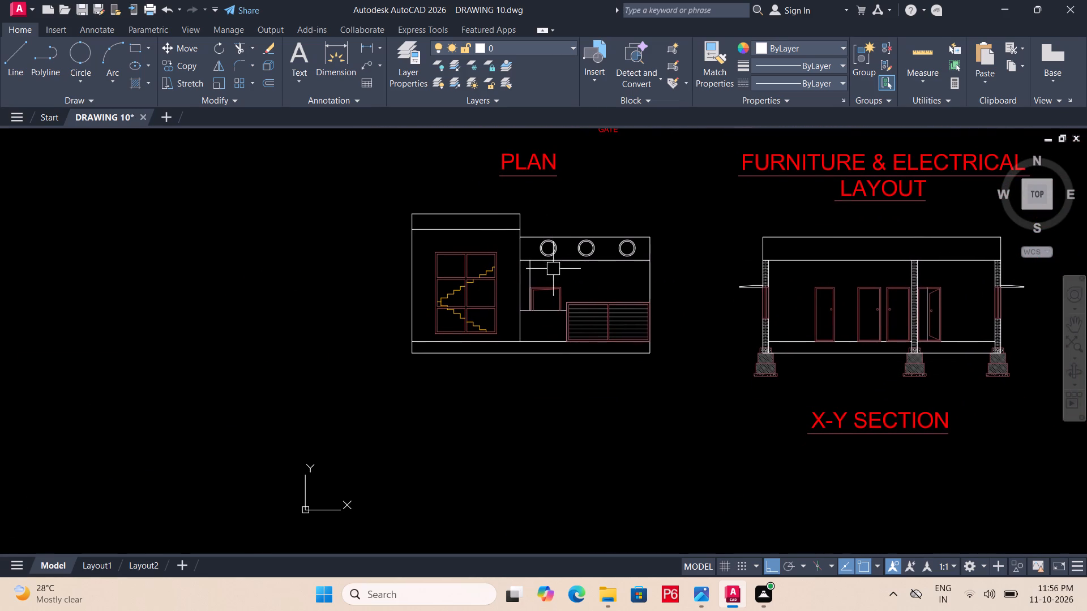
{"action": "left_click", "coordinate": [830, 428]}
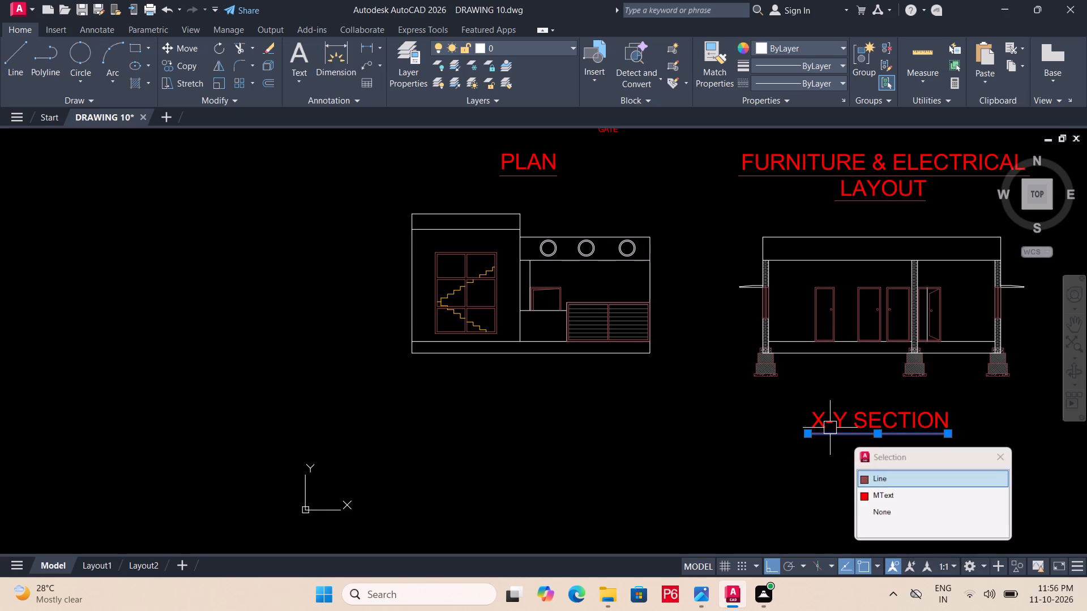
{"action": "scroll", "coordinate": [861, 423], "scroll_direction": "up", "scroll_amount": 3}
{"action": "left_click", "coordinate": [861, 423]}
{"action": "key", "text": "c"}
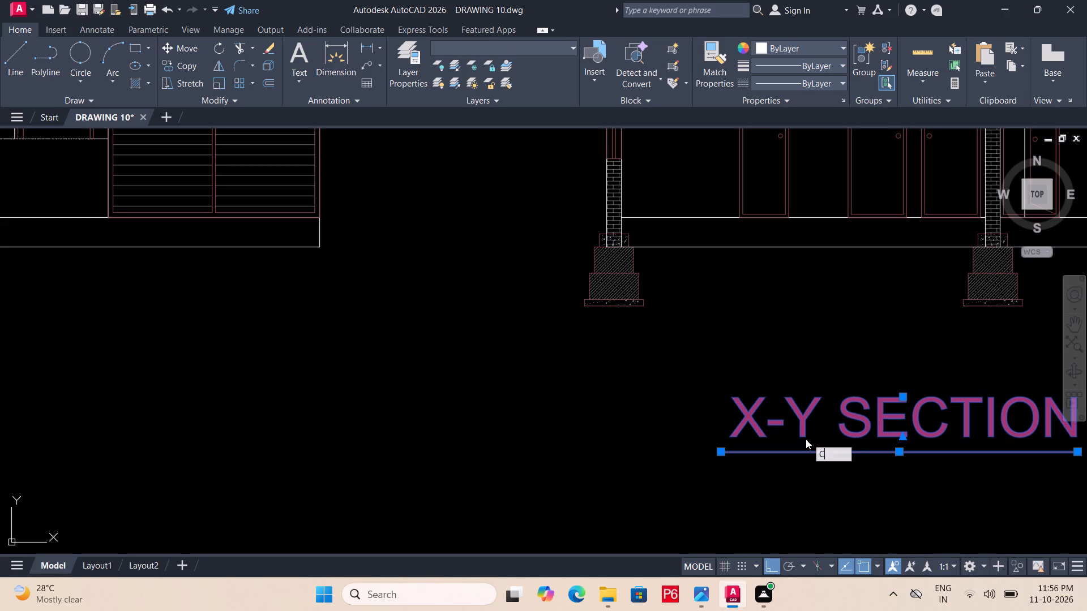
{"action": "type", "text": "O"}
{"action": "key", "text": "space"}
{"action": "double_click", "coordinate": [805, 439]}
{"action": "scroll", "coordinate": [438, 432], "scroll_direction": "down", "scroll_amount": 3}
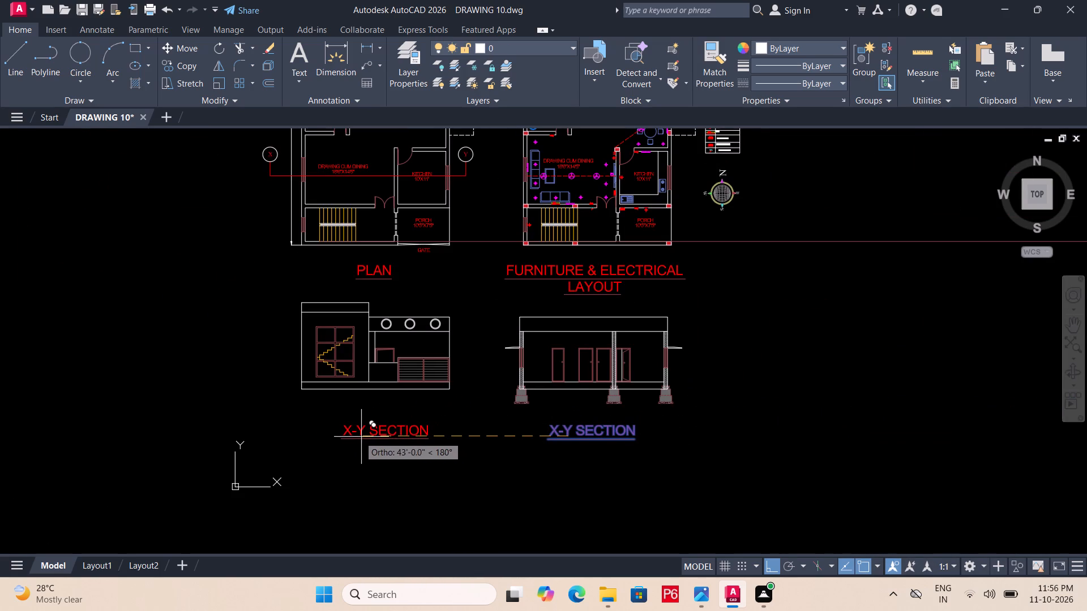
{"action": "left_click", "coordinate": [353, 434]}
{"action": "key", "text": "Escape"}
Save the drawing.
{"action": "middle_click_drag", "start_coordinate": [412, 433], "coordinate": [479, 428]}
{"action": "key", "text": "ctrl+s"}
{"action": "key", "text": "ctrl+s"}
{"action": "key", "text": "ctrl+s"}
Change the copied X-Y SECTION title beneath the front elevation to read ELEVATION.
{"action": "scroll", "coordinate": [460, 419], "scroll_direction": "up", "scroll_amount": 3, "text": "ctrl"}
{"action": "triple_click", "coordinate": [477, 443]}
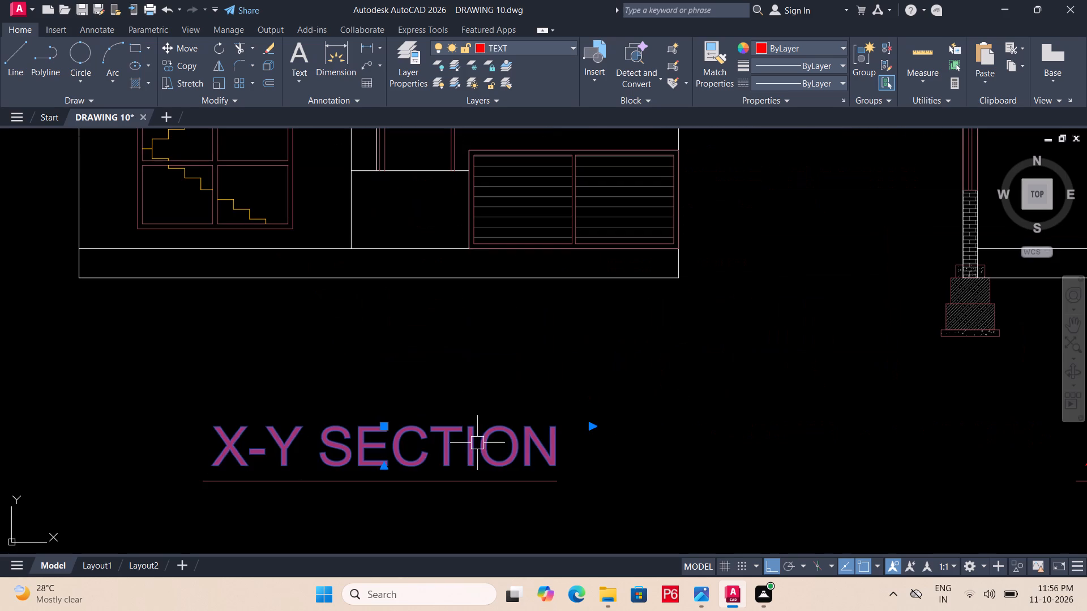
{"action": "left_click", "coordinate": [567, 437]}
{"action": "key", "text": "BackSpace"}
{"action": "key", "text": "BackSpace"}
{"action": "key", "text": "BackSpace"}
{"action": "key", "text": "BackSpace"}
{"action": "key", "text": "BackSpace"}
{"action": "key", "text": "BackSpace"}
{"action": "key", "text": "BackSpace"}
{"action": "key", "text": "BackSpace"}
{"action": "key", "text": "BackSpace"}
{"action": "key", "text": "BackSpace"}
{"action": "key", "text": "BackSpace"}
{"action": "key", "text": "BackSpace"}
{"action": "key", "text": "BackSpace"}
{"action": "key", "text": "BackSpace"}
{"action": "key", "text": "BackSpace"}
{"action": "key", "text": "BackSpace"}
{"action": "key", "text": "BackSpace"}
{"action": "key", "text": "BackSpace"}
{"action": "key", "text": "BackSpace"}
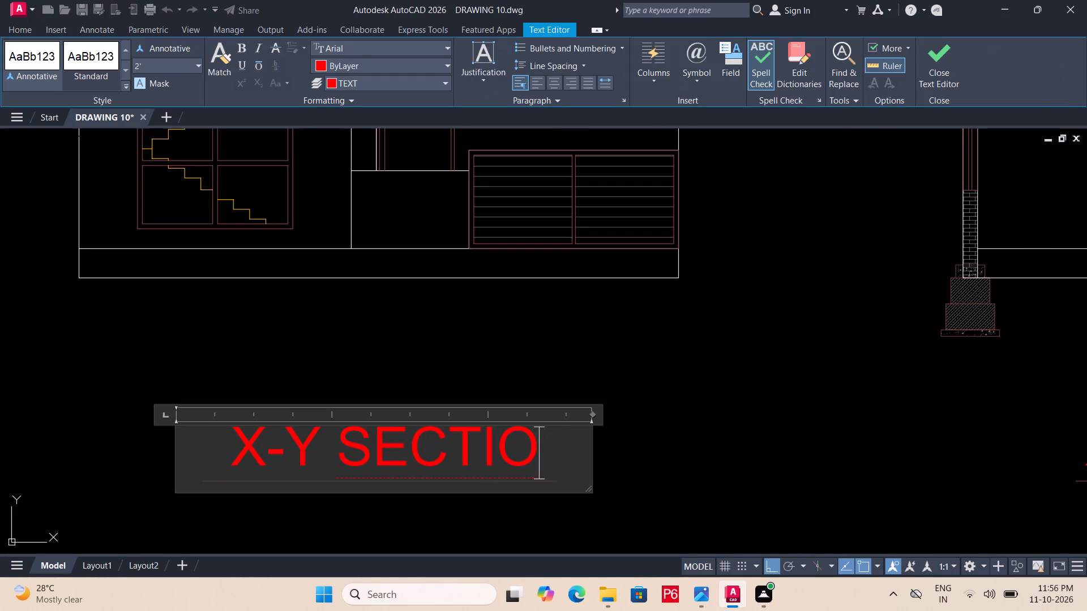
{"action": "type", "text": "EL"}
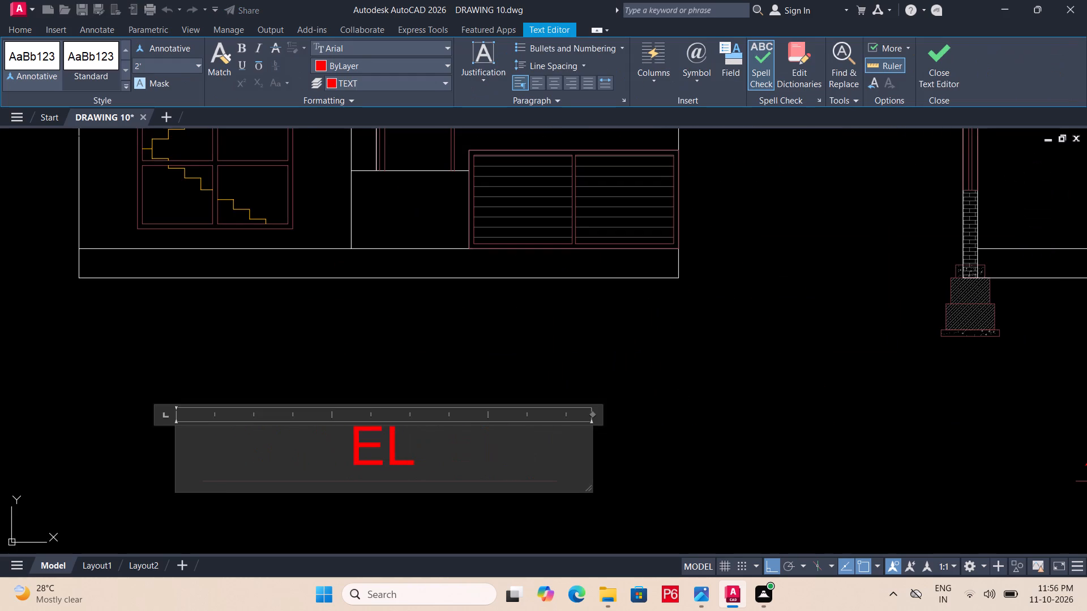
{"action": "type", "text": "EVATION"}
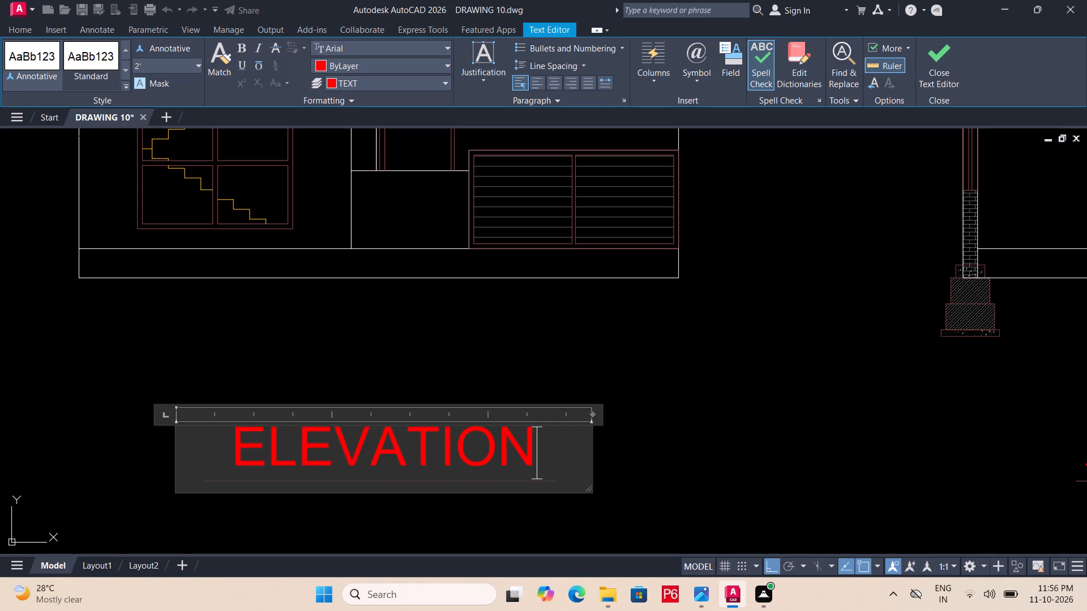
{"action": "left_click", "coordinate": [678, 429]}
Save the drawing.
{"action": "scroll", "coordinate": [678, 419], "scroll_direction": "down", "scroll_amount": 3}
{"action": "key", "text": "ctrl+s"}
{"action": "key", "text": "ctrl+s"}
{"action": "key", "text": "ctrl+s"}
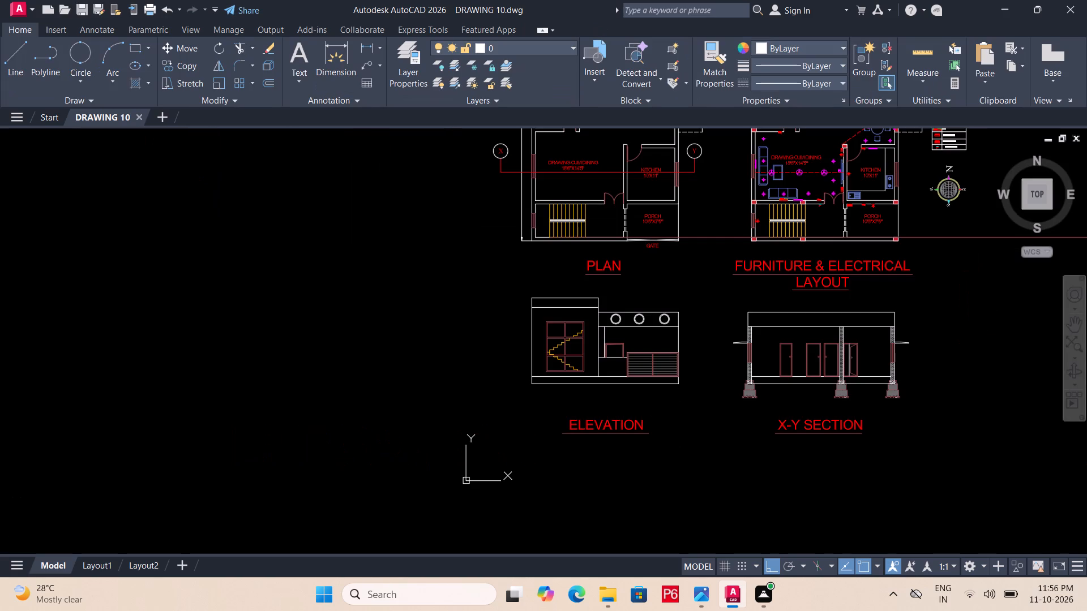
Delete the long horizontal red line running along the bottom of the two floor plans.
{"action": "scroll", "coordinate": [675, 419], "scroll_direction": "down", "scroll_amount": 1, "text": "ctrl"}
{"action": "middle_click_drag", "start_coordinate": [674, 419], "coordinate": [530, 441]}
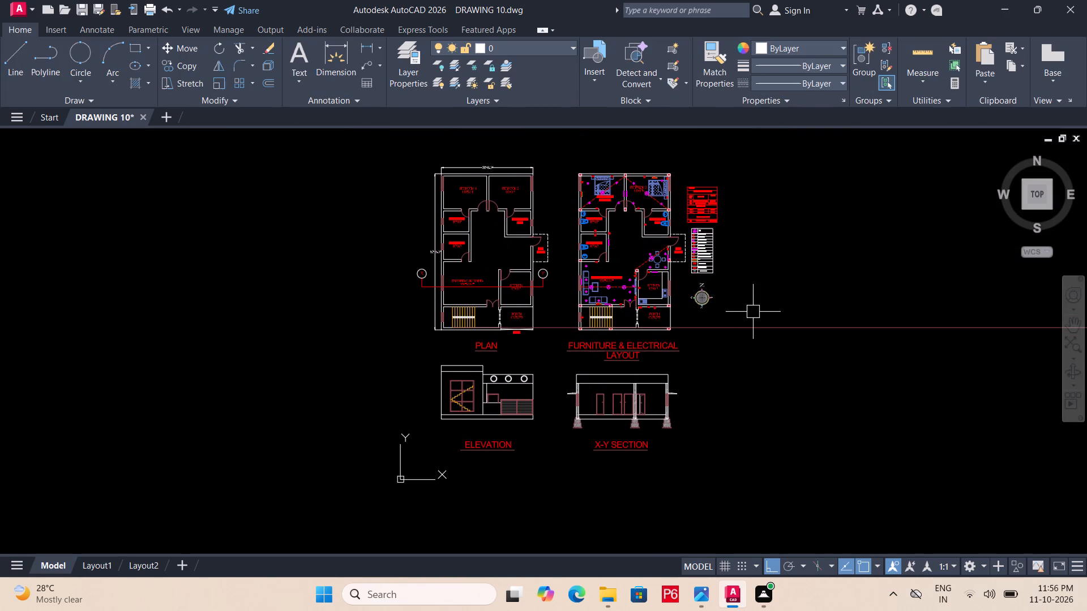
{"action": "left_click", "coordinate": [754, 328]}
{"action": "key", "text": "Delete"}
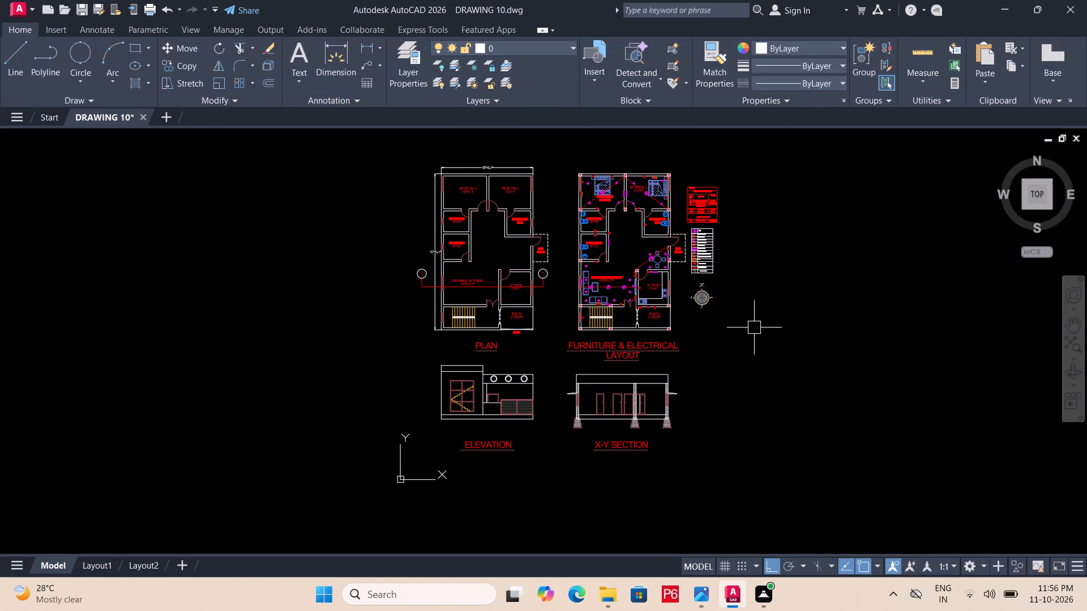
Save the drawing.
{"action": "key", "text": "ctrl+s"}
{"action": "key", "text": "ctrl+s"}
{"action": "key", "text": "ctrl+s"}
{"action": "key", "text": "ctrl+s"}
{"action": "key", "text": "ctrl+s"}
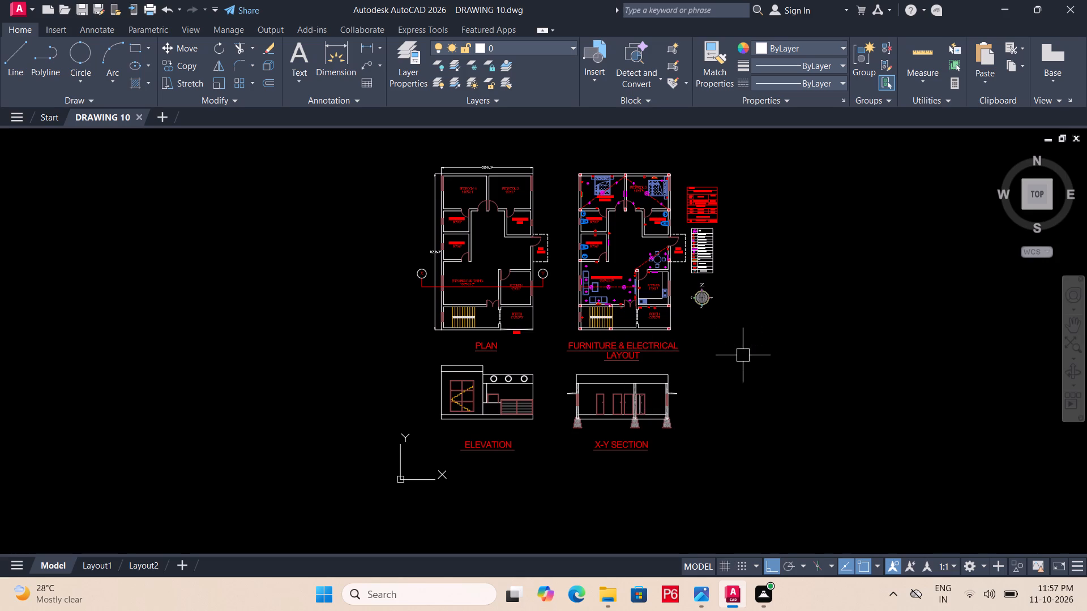
{"action": "key", "text": "ctrl+s"}
{"action": "key", "text": "ctrl+s"}
{"action": "key", "text": "ctrl+s"}
{"action": "scroll", "coordinate": [711, 308], "scroll_direction": "up", "scroll_amount": 2}
{"action": "middle_click_drag", "start_coordinate": [690, 277], "coordinate": [712, 342]}
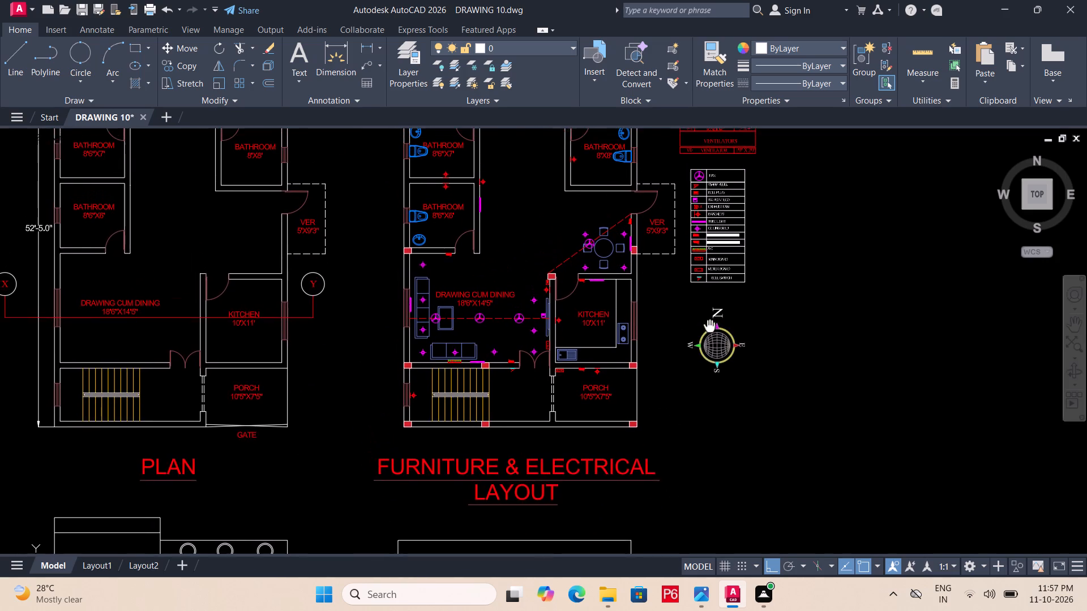
{"action": "middle_click_drag", "start_coordinate": [712, 342], "coordinate": [719, 438]}
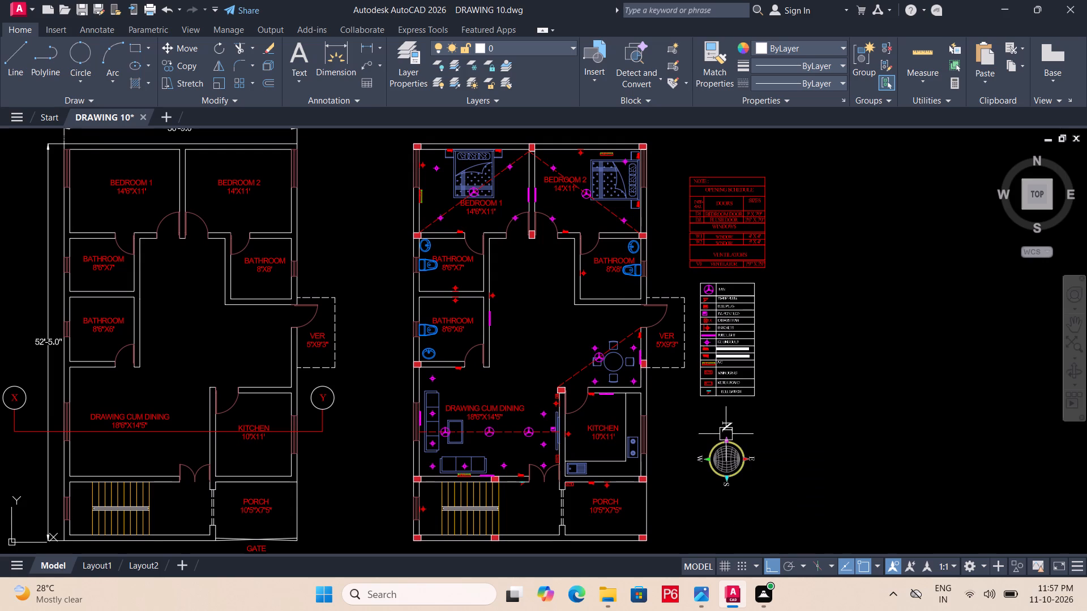
{"action": "key", "text": "ctrl+s"}
{"action": "key", "text": "ctrl+s"}
{"action": "key", "text": "ctrl+s"}
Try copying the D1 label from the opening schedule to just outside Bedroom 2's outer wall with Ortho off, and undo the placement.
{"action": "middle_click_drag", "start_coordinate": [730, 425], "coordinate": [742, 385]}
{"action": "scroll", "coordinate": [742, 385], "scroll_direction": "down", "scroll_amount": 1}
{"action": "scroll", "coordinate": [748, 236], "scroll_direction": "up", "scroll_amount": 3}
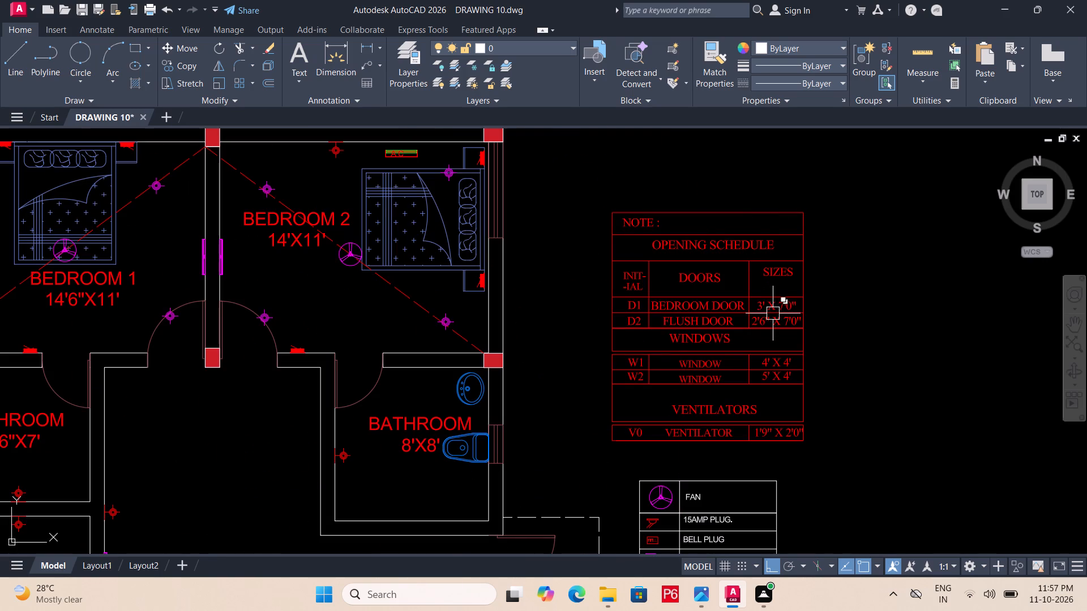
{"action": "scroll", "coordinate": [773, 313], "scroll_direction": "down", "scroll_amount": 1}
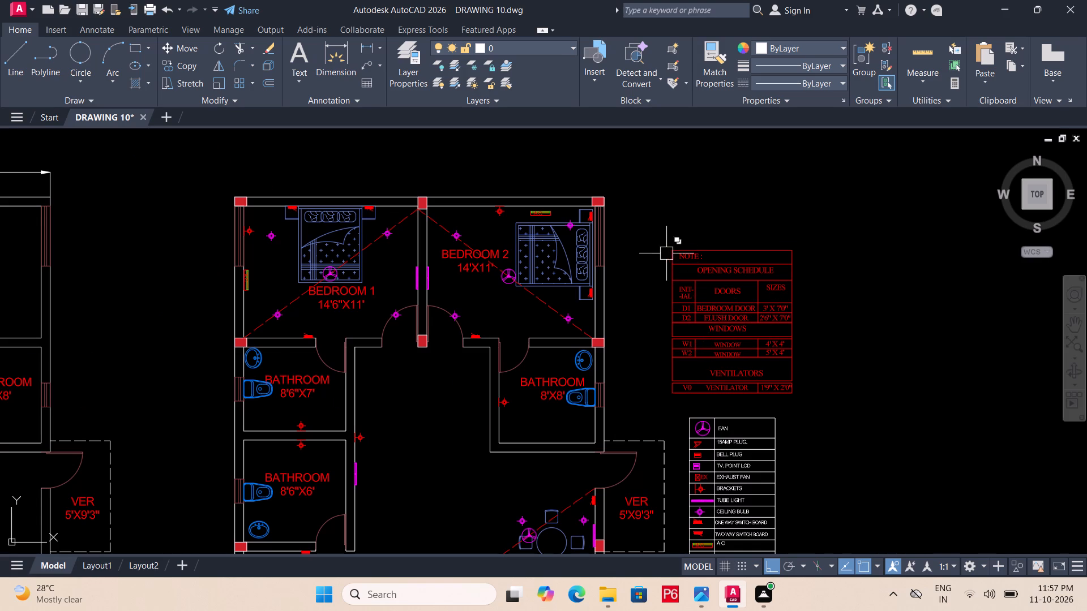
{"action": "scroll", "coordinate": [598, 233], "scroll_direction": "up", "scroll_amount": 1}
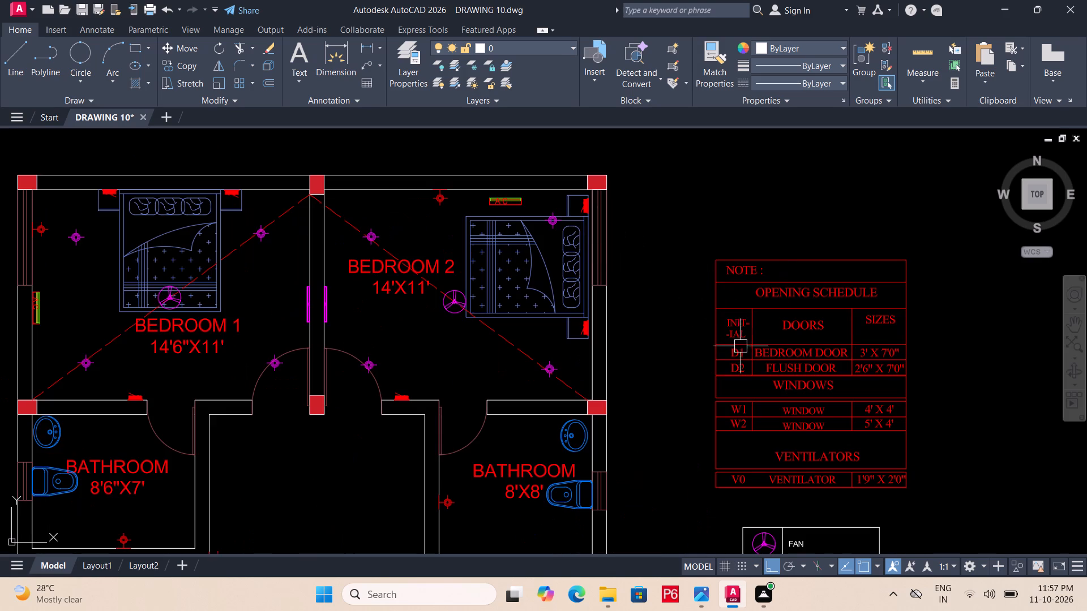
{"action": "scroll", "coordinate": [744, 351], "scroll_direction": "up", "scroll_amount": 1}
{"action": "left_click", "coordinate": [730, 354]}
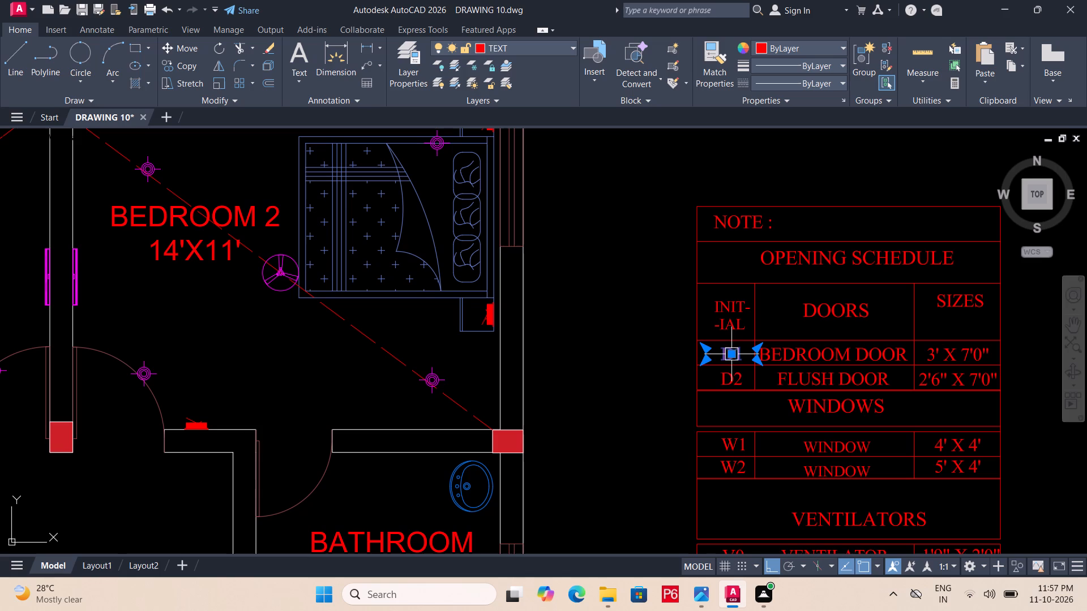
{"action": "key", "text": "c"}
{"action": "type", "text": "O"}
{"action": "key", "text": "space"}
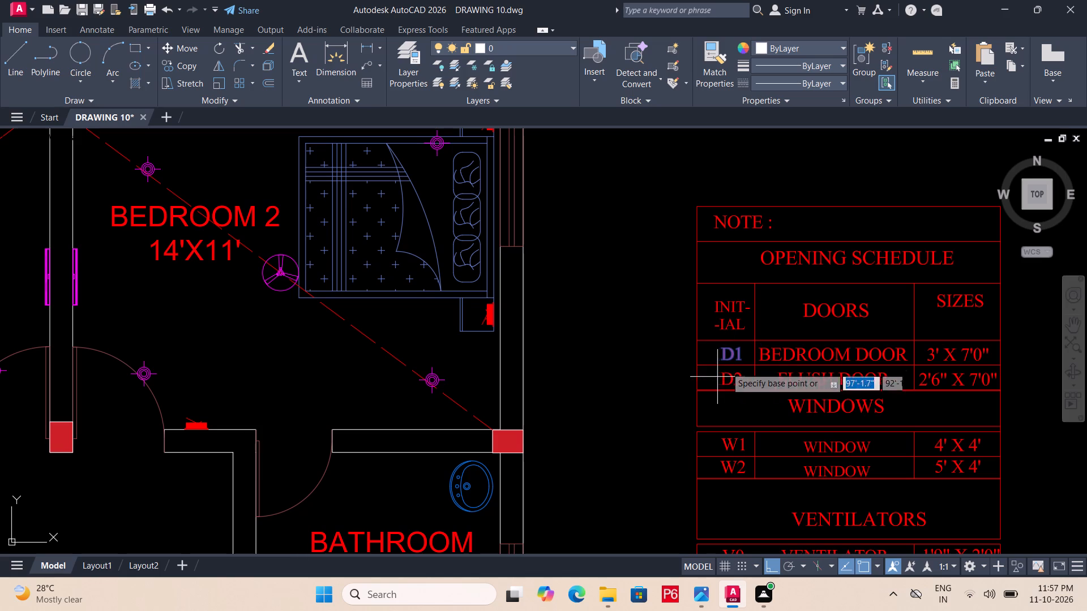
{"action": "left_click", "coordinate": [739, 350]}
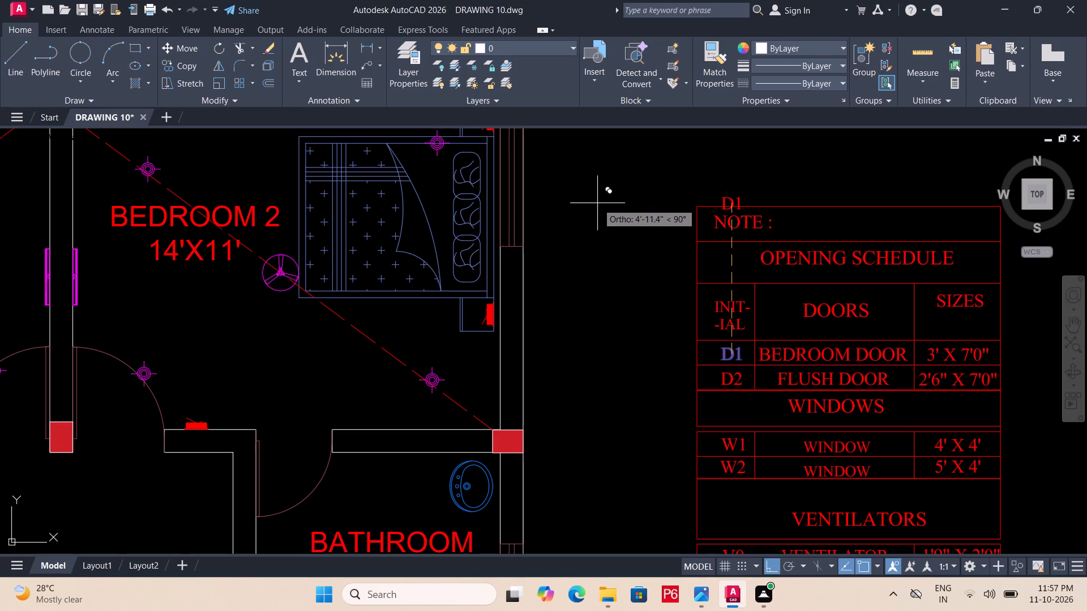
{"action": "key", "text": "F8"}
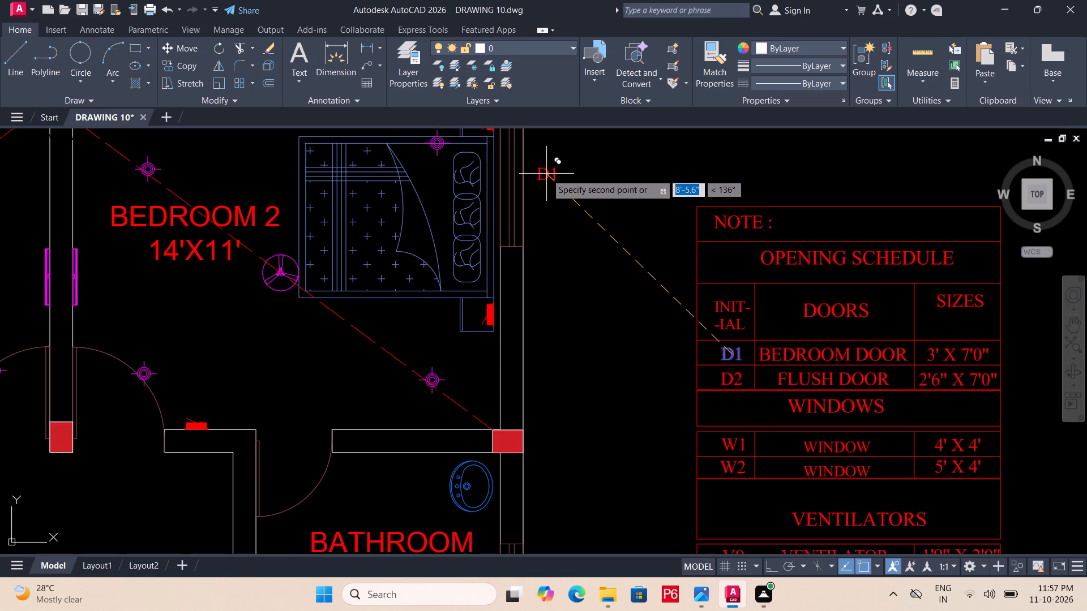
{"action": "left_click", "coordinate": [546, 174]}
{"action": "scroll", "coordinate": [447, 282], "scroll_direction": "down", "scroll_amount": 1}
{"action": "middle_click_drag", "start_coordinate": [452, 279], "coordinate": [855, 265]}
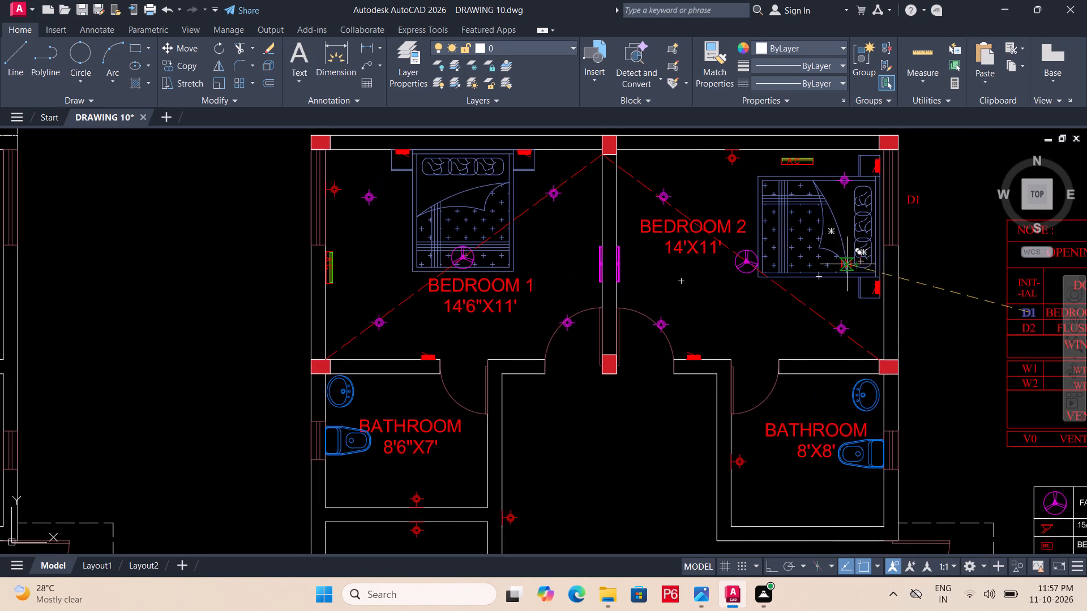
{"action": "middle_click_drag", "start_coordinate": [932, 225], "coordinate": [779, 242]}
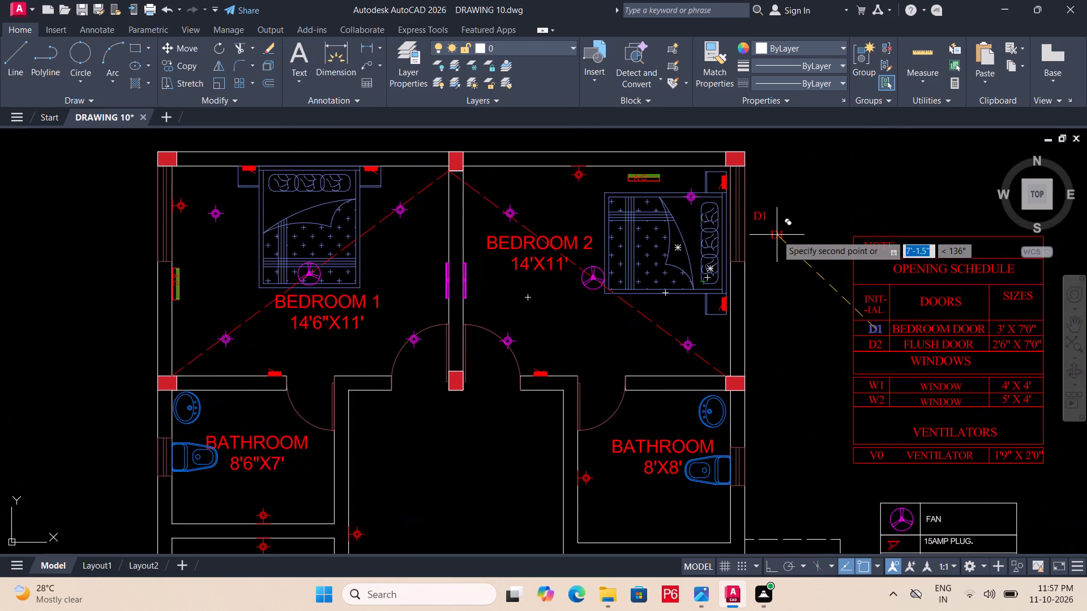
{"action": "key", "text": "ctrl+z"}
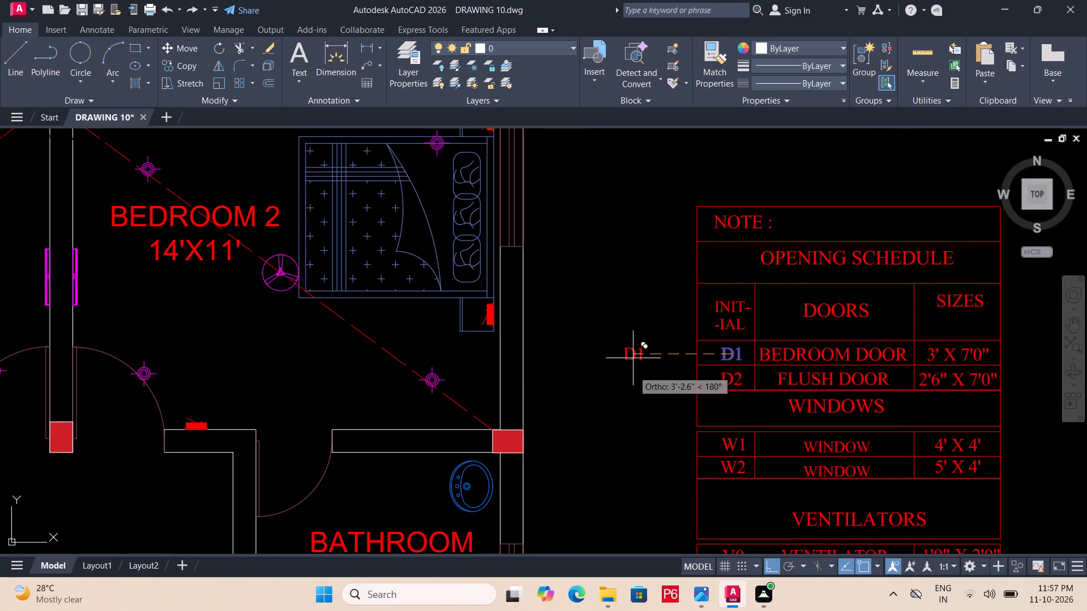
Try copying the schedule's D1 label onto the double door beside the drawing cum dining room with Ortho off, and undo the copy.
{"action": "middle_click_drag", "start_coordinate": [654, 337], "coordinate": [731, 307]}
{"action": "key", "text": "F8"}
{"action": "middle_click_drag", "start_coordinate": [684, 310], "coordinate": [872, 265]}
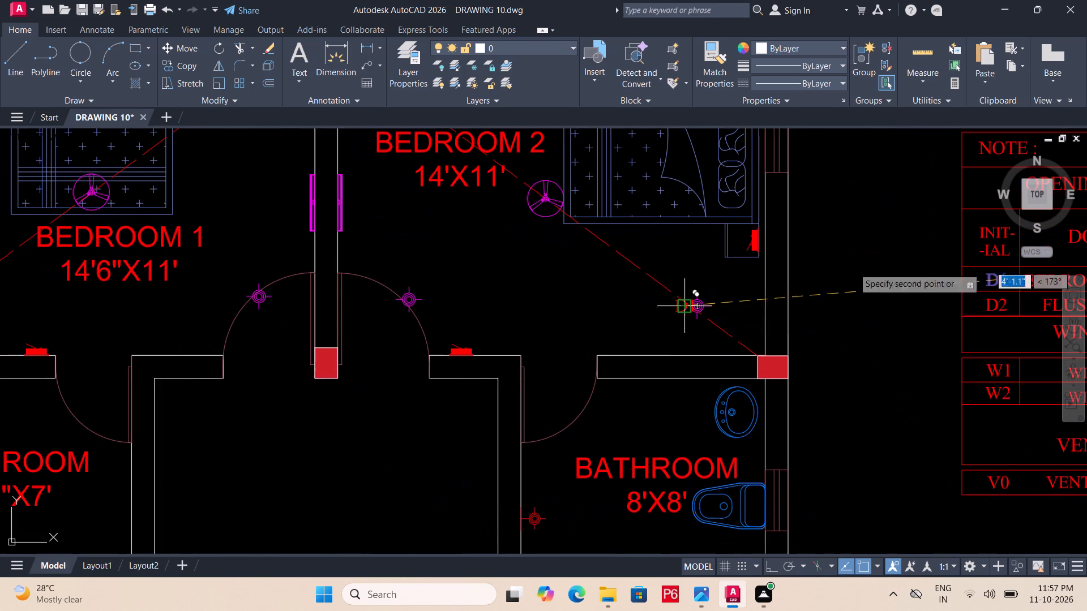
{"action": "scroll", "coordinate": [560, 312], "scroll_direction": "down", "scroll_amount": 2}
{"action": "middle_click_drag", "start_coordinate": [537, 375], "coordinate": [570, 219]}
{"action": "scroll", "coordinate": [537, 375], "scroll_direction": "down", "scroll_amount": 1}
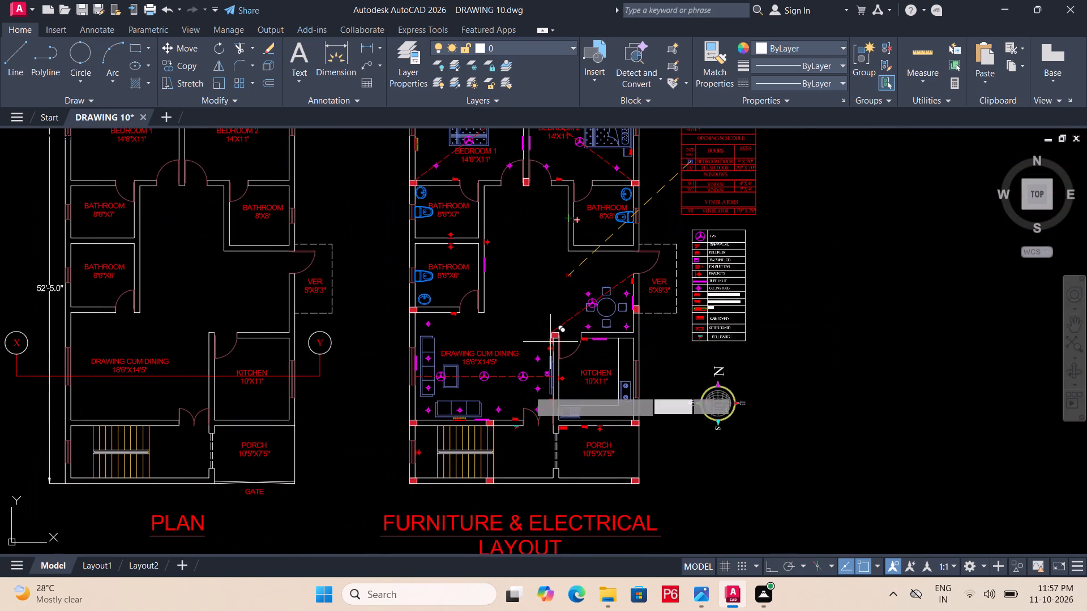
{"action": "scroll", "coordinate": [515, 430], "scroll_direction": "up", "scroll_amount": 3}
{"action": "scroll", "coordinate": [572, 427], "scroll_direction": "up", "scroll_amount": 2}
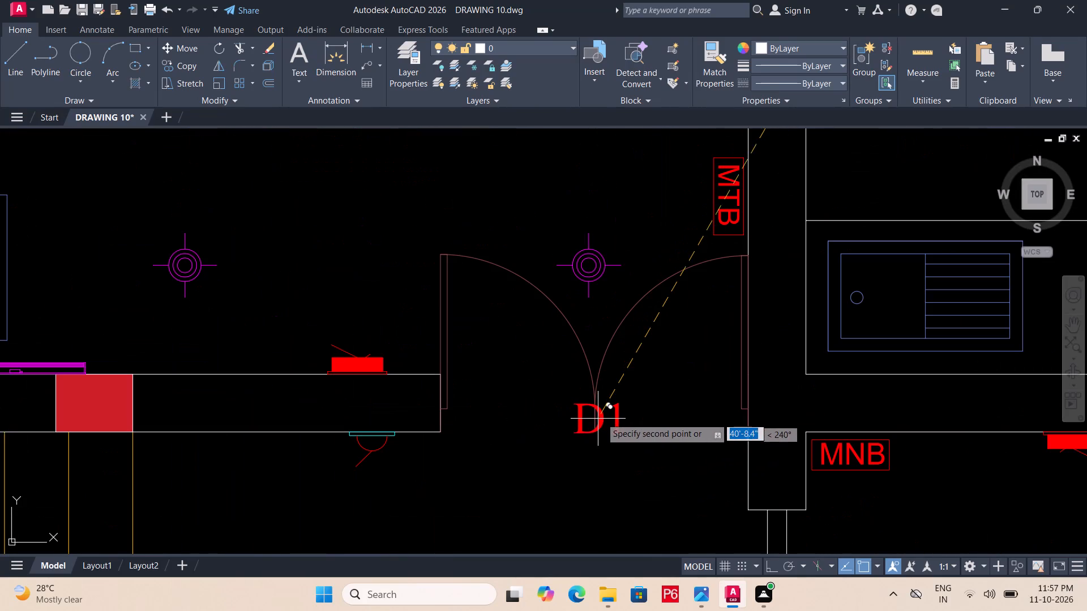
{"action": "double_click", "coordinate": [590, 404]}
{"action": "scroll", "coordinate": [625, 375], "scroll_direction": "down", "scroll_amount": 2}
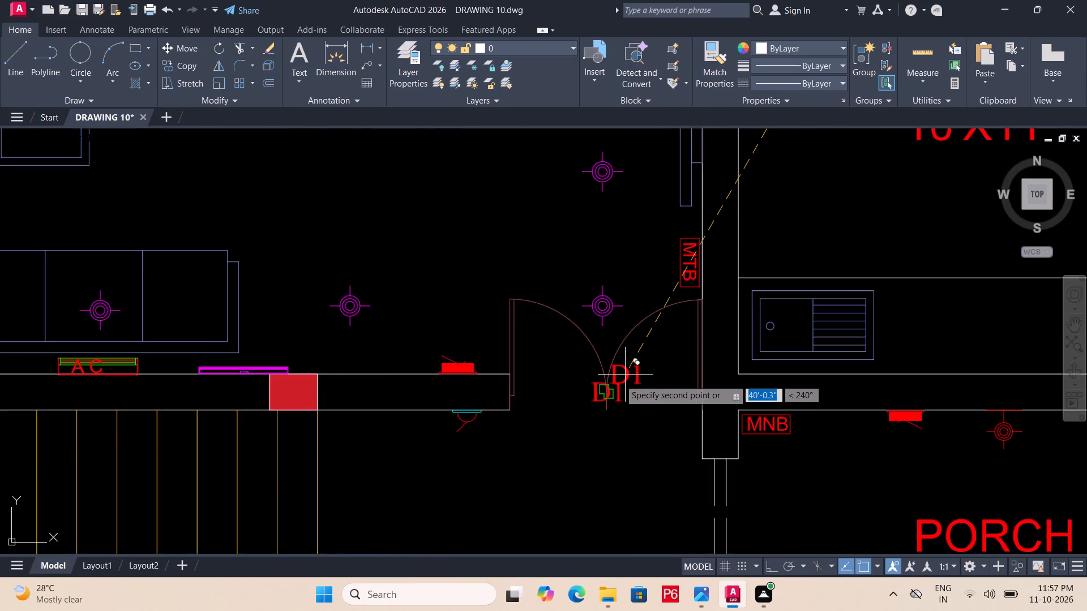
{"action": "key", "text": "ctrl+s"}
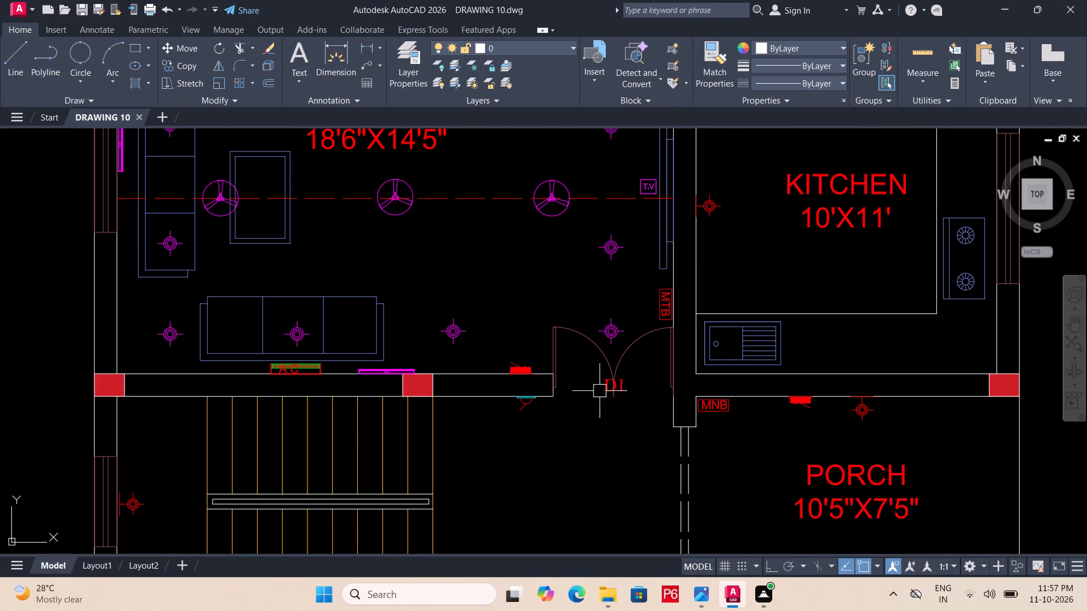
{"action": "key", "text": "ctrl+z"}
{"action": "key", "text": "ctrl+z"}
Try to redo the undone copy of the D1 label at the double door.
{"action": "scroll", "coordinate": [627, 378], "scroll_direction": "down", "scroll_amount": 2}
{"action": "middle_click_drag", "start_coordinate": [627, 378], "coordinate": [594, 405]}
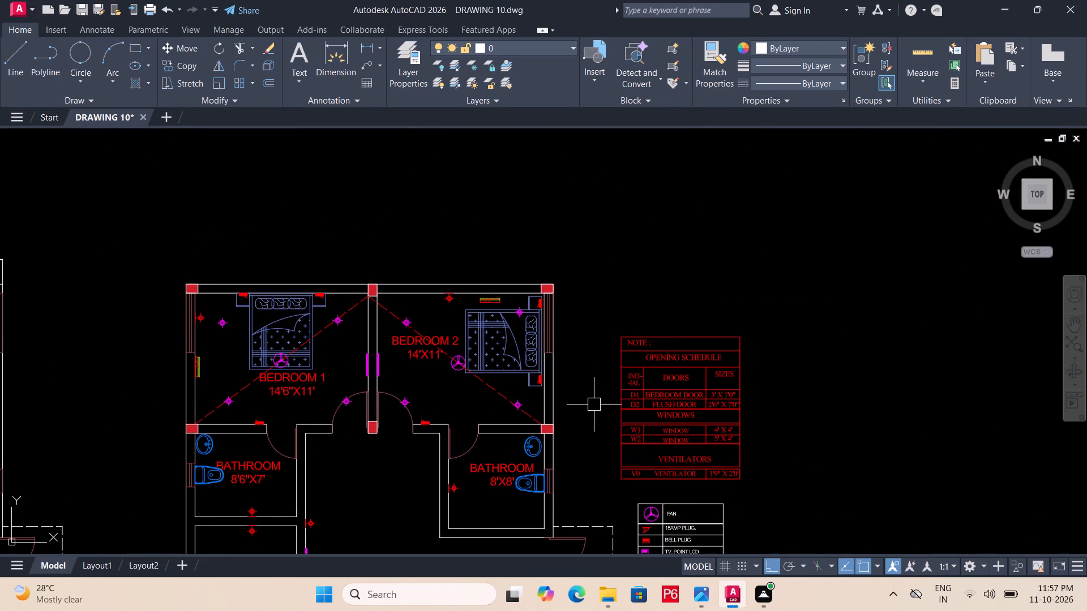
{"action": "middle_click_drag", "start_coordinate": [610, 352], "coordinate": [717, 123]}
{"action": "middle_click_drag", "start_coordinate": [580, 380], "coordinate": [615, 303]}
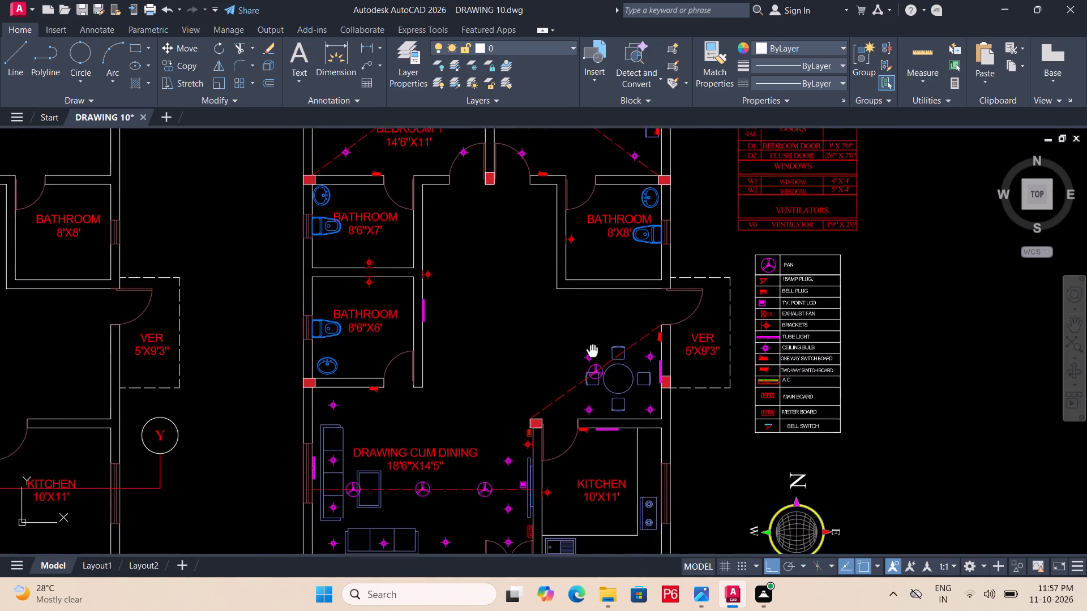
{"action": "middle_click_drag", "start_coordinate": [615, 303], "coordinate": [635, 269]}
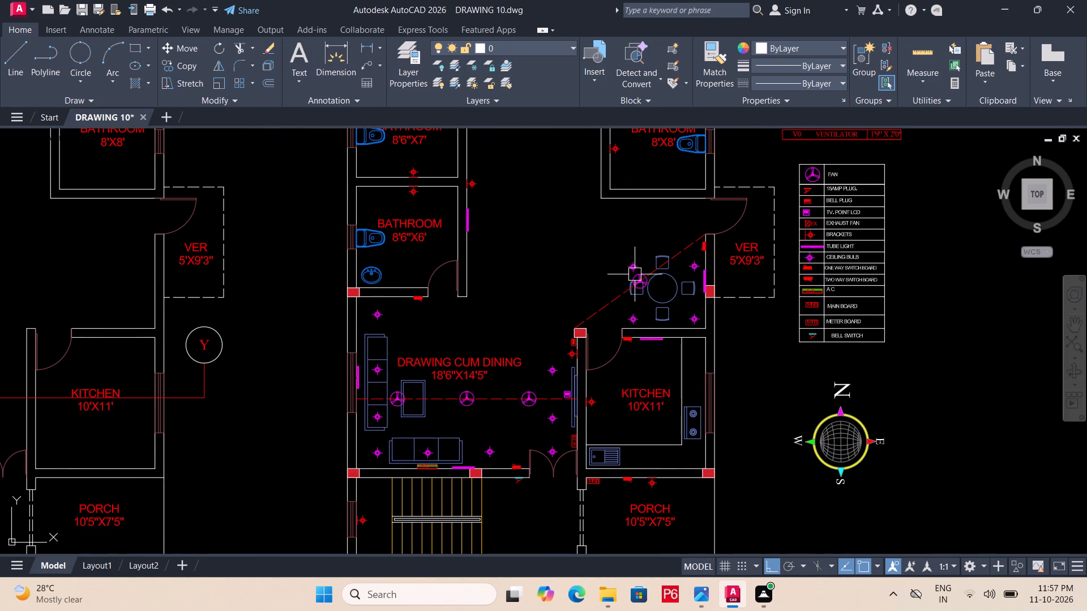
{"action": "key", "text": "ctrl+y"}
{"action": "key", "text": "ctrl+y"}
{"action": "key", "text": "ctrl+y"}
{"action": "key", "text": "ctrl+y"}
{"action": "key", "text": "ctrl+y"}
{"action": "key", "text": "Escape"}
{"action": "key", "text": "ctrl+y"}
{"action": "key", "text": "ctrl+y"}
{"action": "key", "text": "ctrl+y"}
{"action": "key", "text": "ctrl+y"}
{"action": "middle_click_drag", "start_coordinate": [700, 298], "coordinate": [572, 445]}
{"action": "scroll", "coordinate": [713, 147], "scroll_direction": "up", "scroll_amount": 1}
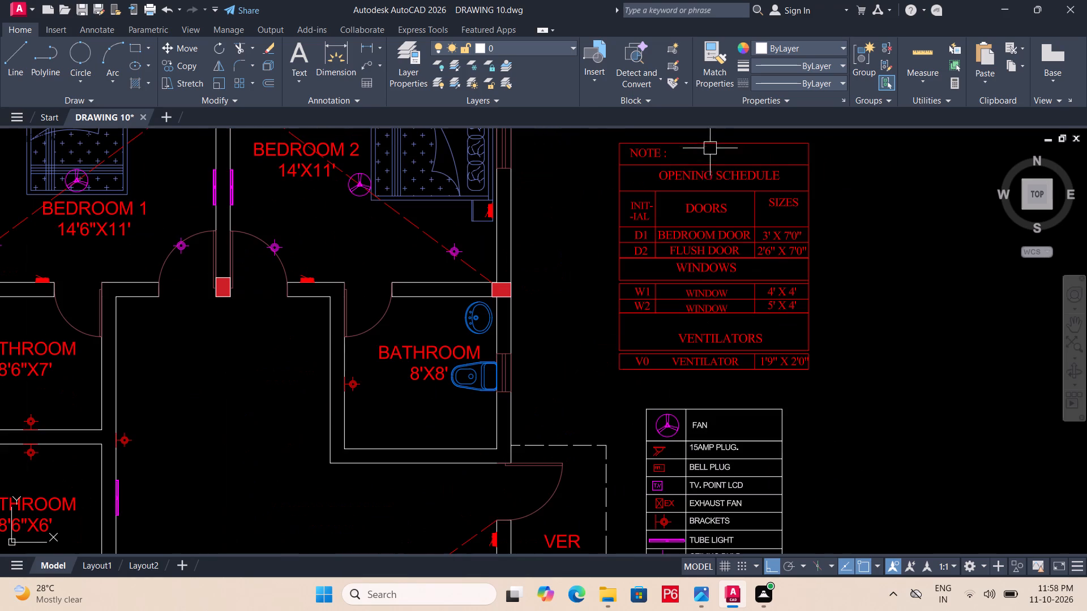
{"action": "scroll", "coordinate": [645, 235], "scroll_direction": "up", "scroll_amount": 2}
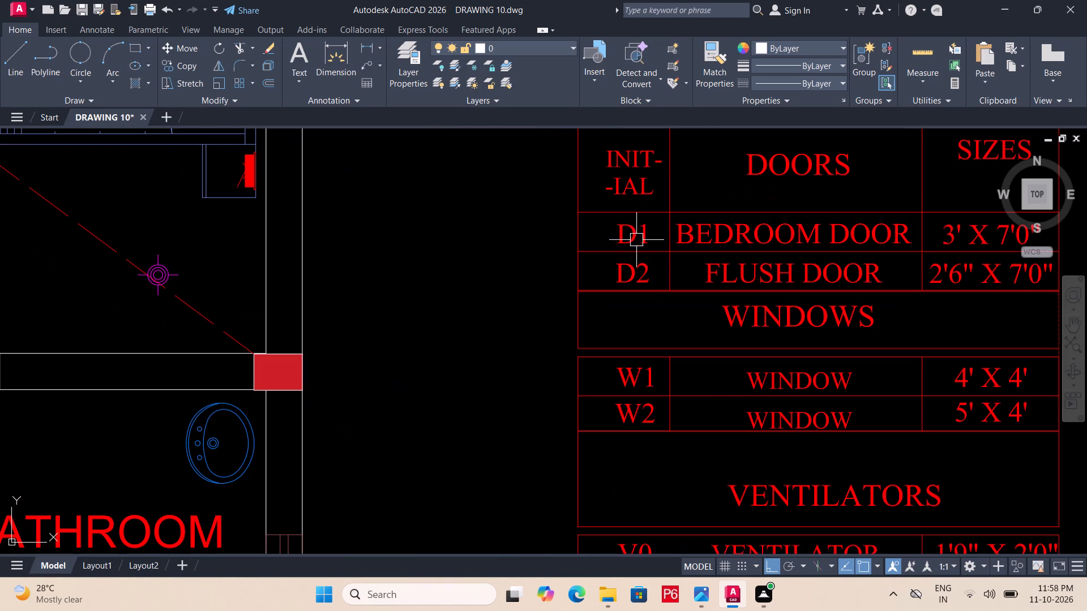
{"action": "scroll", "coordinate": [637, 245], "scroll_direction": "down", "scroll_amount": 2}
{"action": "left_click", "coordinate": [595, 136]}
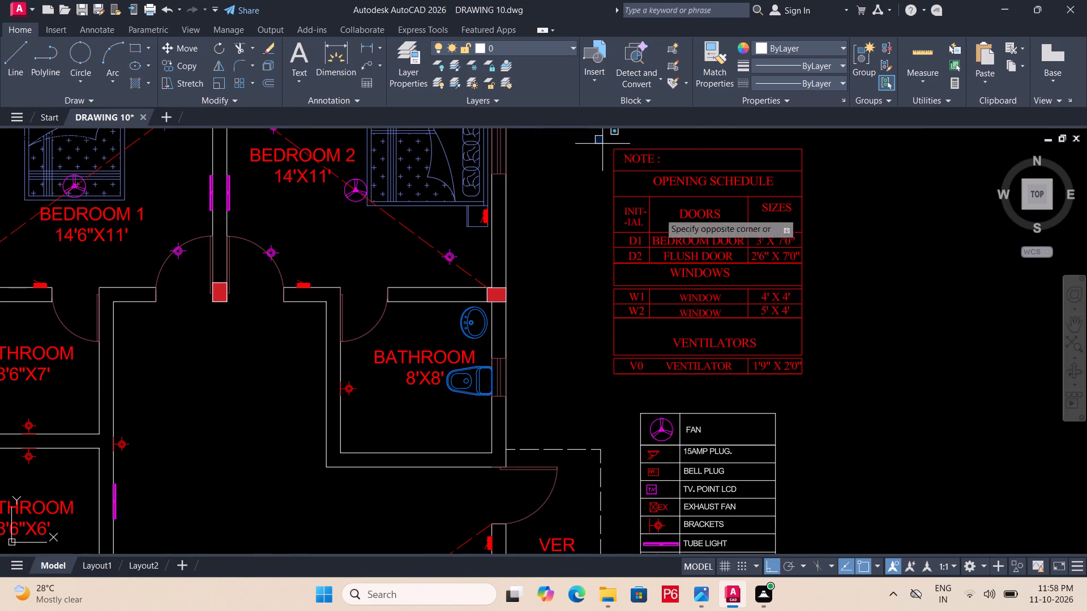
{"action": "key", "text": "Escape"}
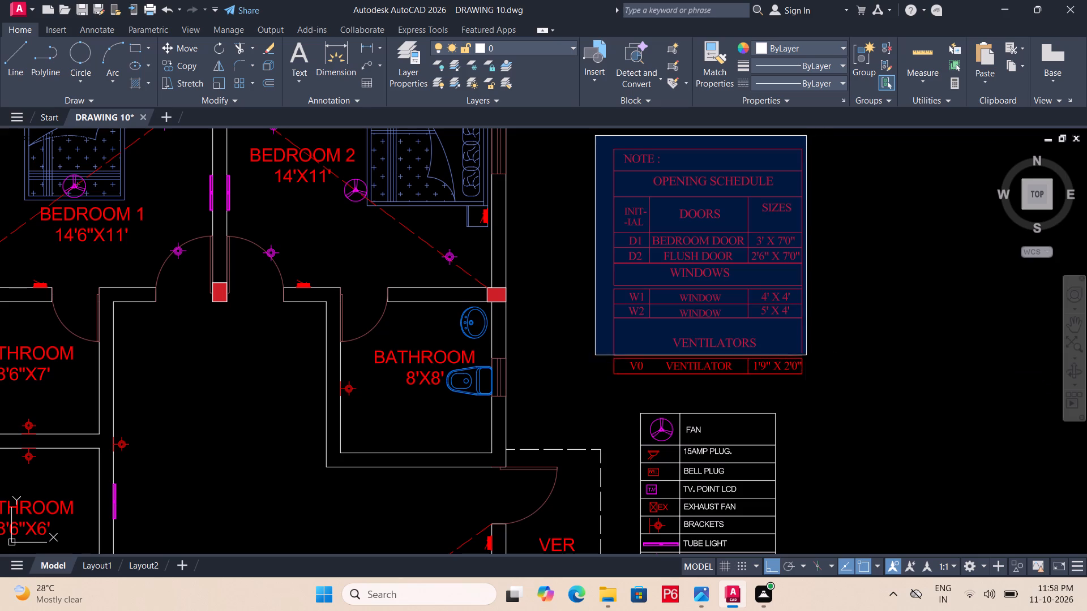
Move the WINDOWS and VENTILATORS sections of the opening schedule straight down about 1'-2.3" to open a gap below the D2 row.
{"action": "scroll", "coordinate": [641, 257], "scroll_direction": "up", "scroll_amount": 2}
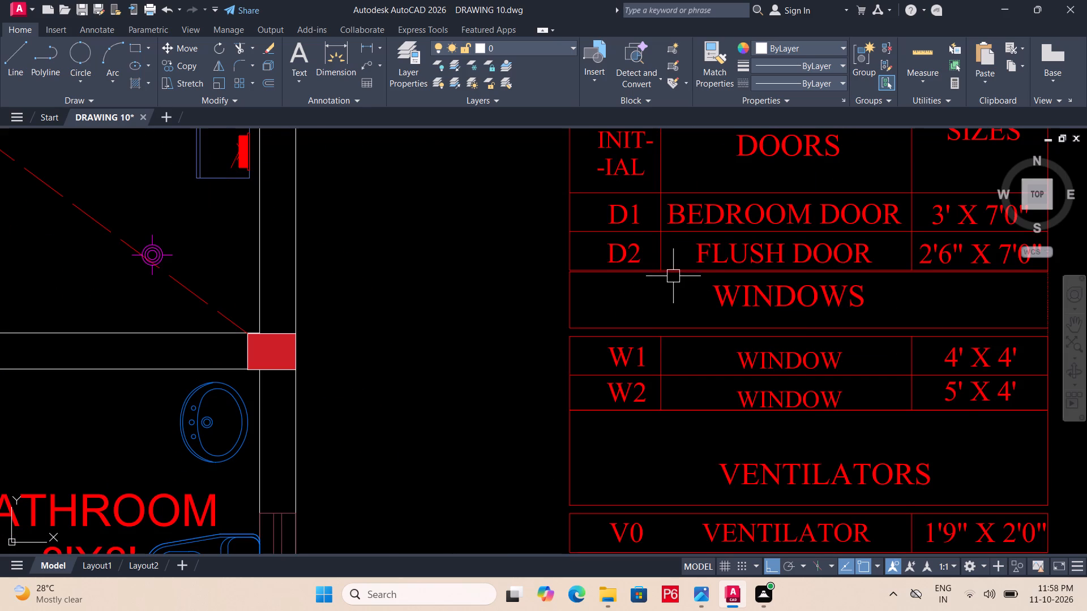
{"action": "middle_click_drag", "start_coordinate": [678, 281], "coordinate": [674, 174]}
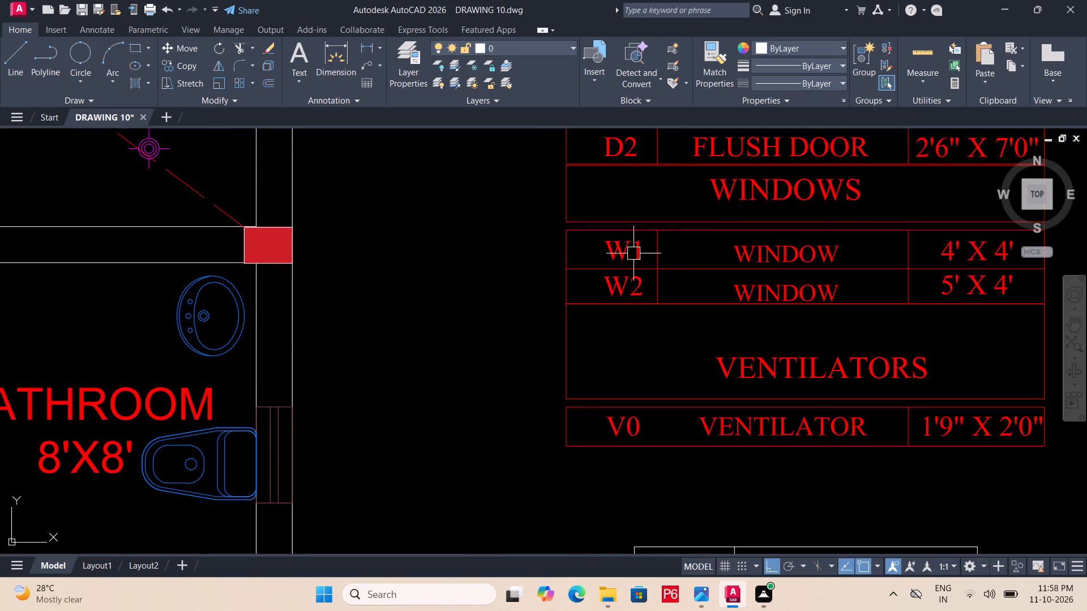
{"action": "left_click", "coordinate": [617, 234]}
{"action": "middle_click_drag", "start_coordinate": [645, 283], "coordinate": [602, 378]}
{"action": "key", "text": "Escape"}
{"action": "scroll", "coordinate": [651, 319], "scroll_direction": "down", "scroll_amount": 1}
{"action": "middle_click_drag", "start_coordinate": [651, 319], "coordinate": [647, 270]}
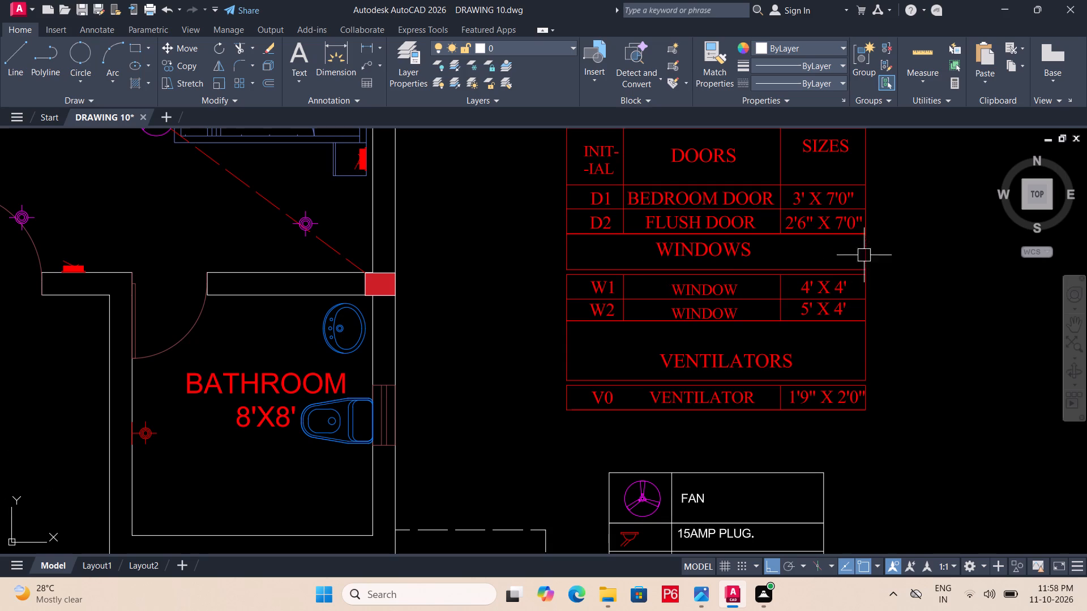
{"action": "left_click", "coordinate": [898, 255]}
{"action": "left_click", "coordinate": [540, 423]}
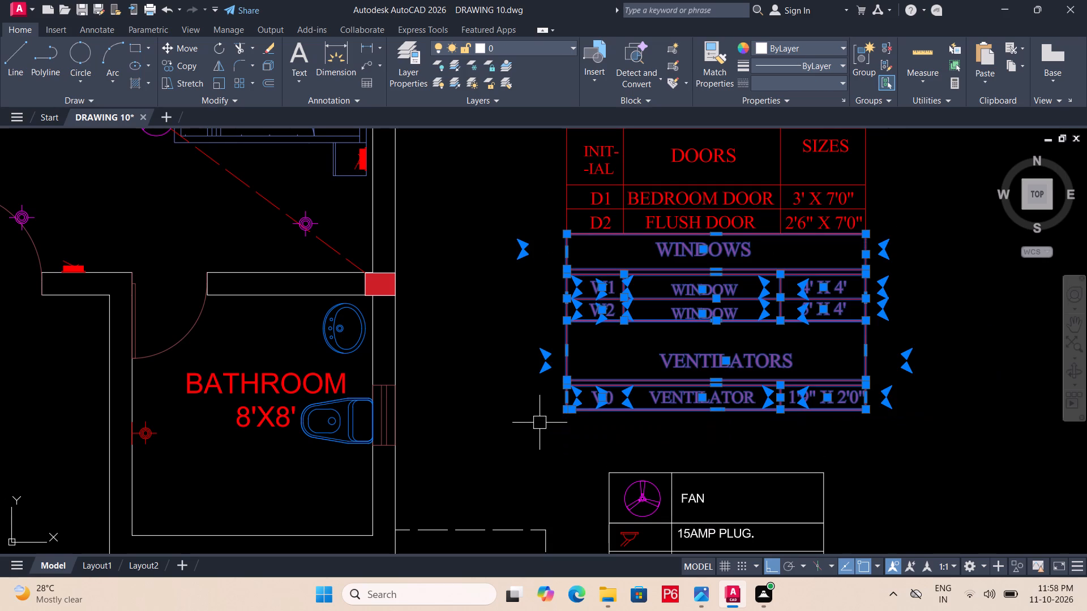
{"action": "key", "text": "m"}
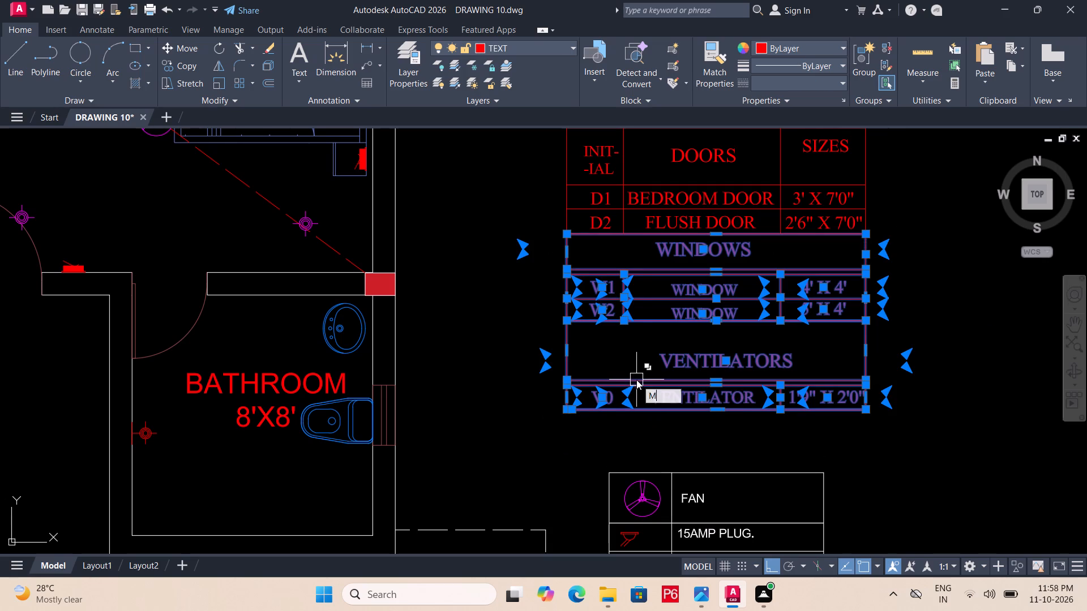
{"action": "key", "text": "space"}
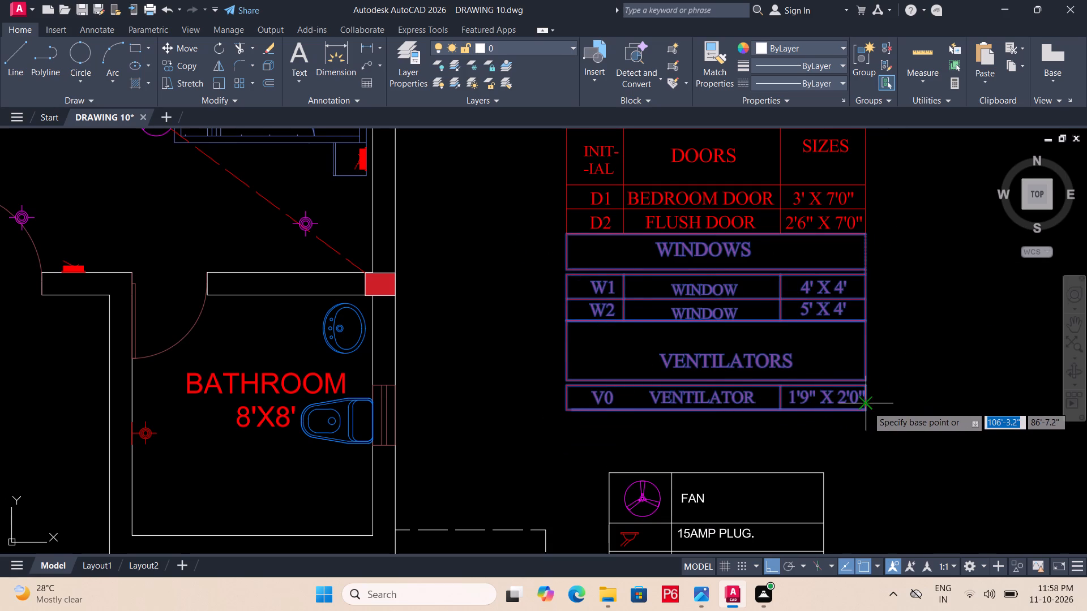
{"action": "left_click", "coordinate": [867, 411]}
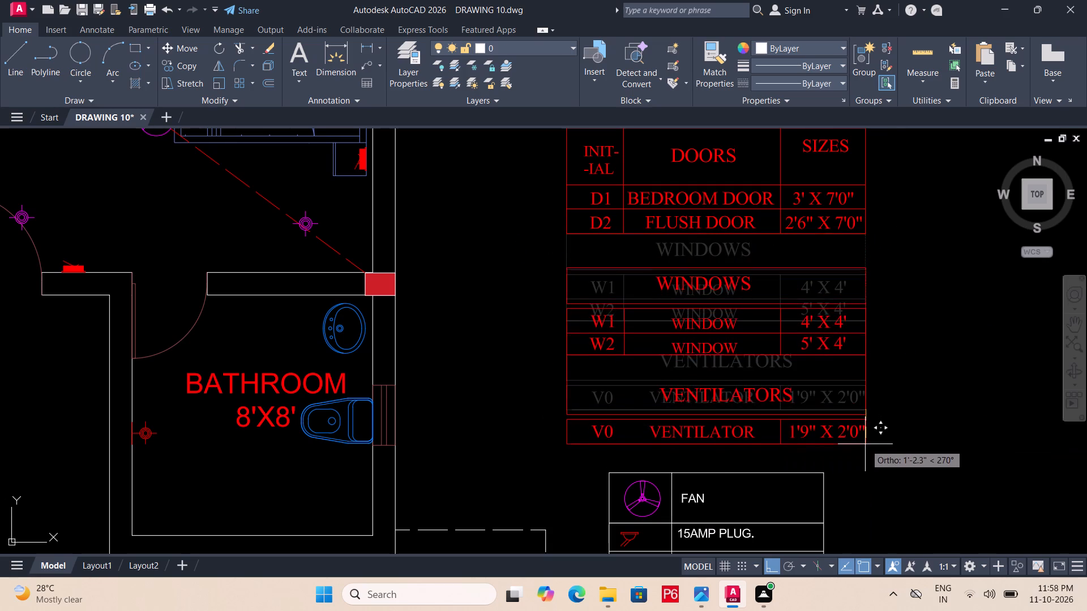
{"action": "left_click", "coordinate": [866, 444]}
{"action": "key", "text": "Escape"}
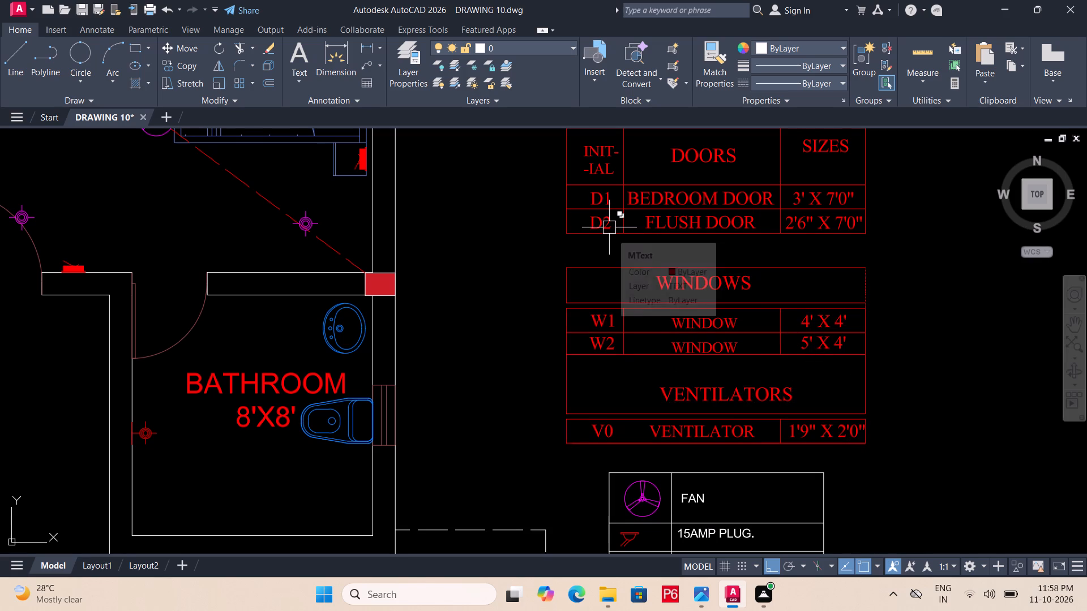
Make TEXT the current layer.
{"action": "left_click", "coordinate": [559, 48]}
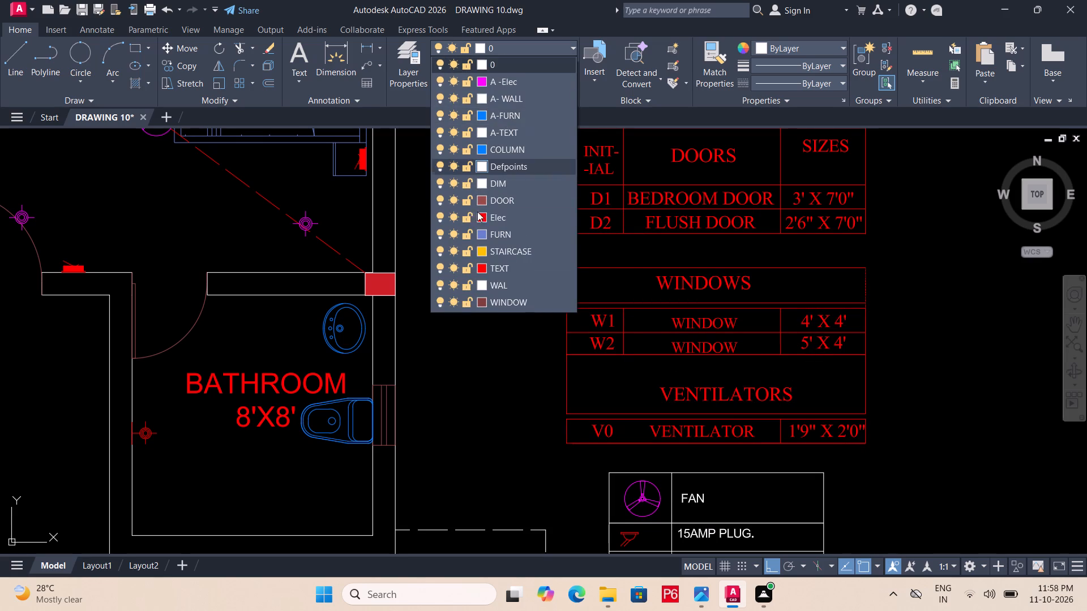
{"action": "left_click", "coordinate": [520, 218]}
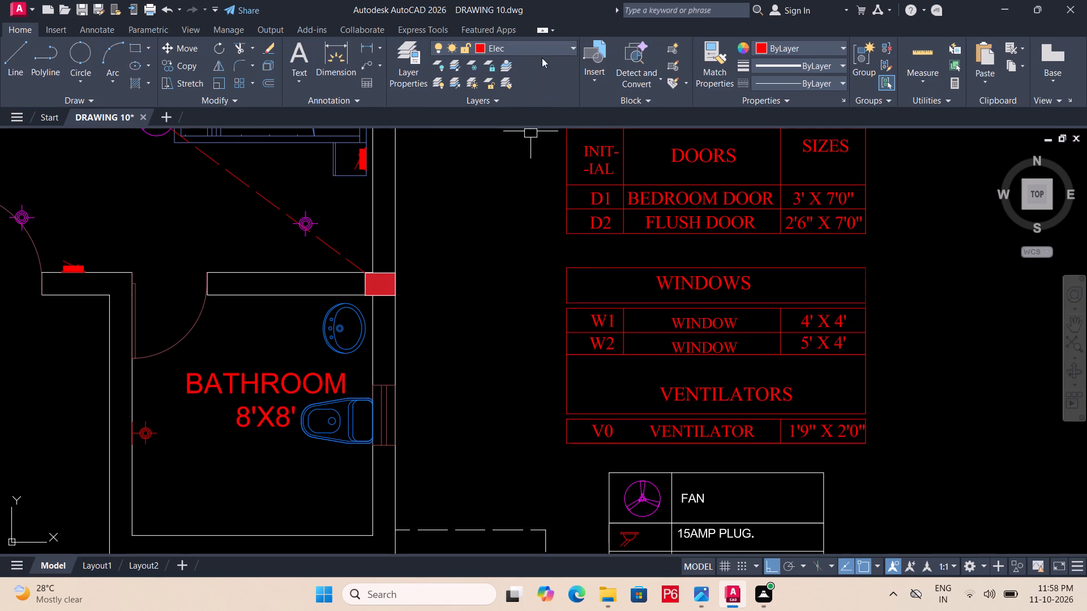
{"action": "left_click", "coordinate": [555, 50]}
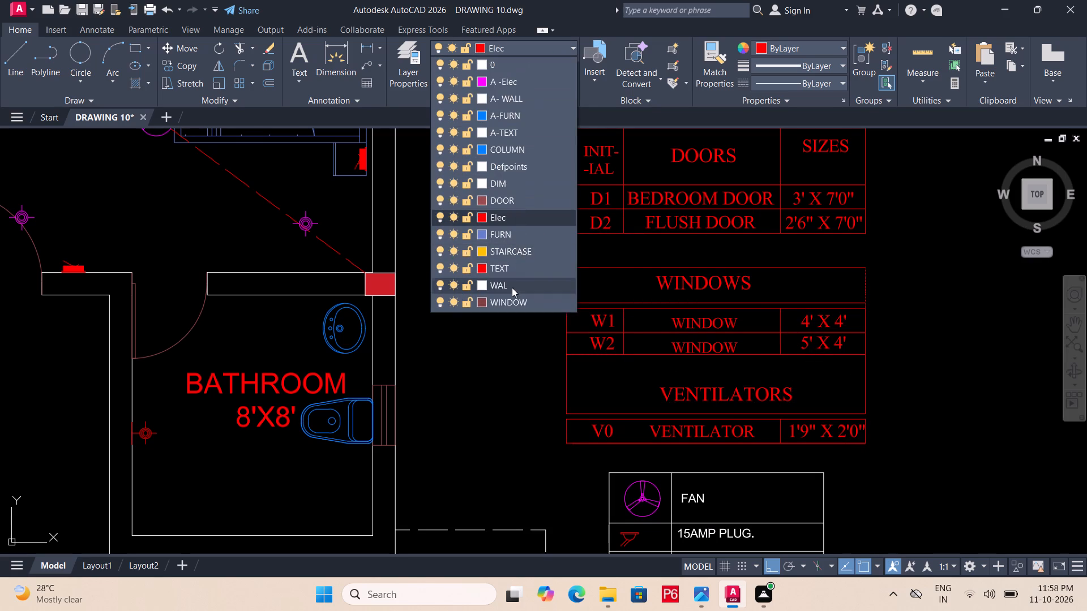
{"action": "left_click", "coordinate": [519, 265]}
{"action": "key", "text": "Escape"}
Draw the side and bottom lines of a blank row about 9'-11.3" wide beneath the schedule's D2 row.
{"action": "scroll", "coordinate": [616, 221], "scroll_direction": "up", "scroll_amount": 2}
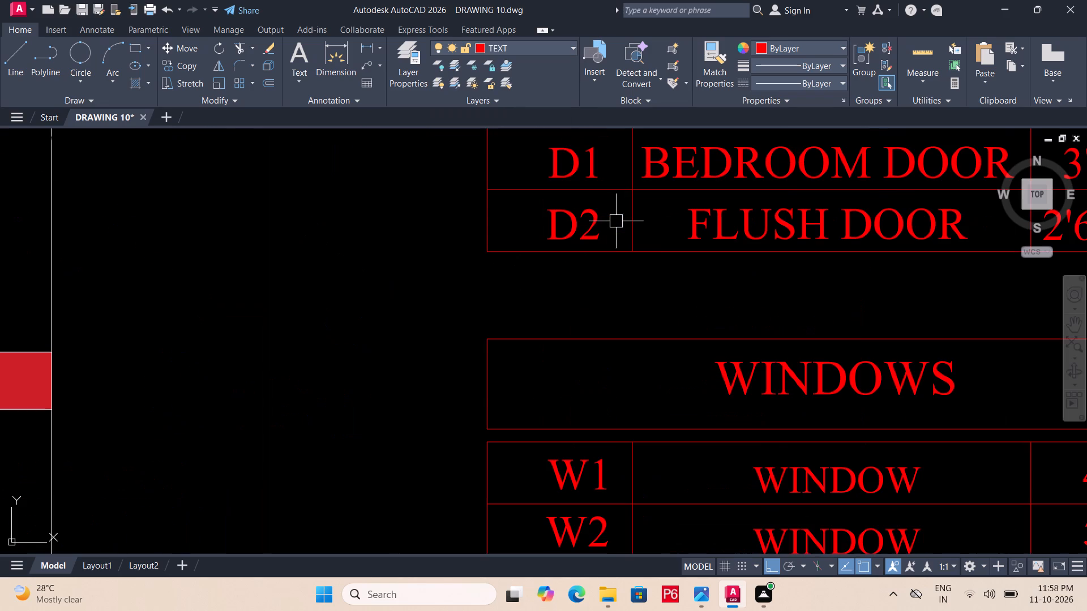
{"action": "type", "text": "L"}
{"action": "key", "text": "space"}
{"action": "left_click", "coordinate": [489, 253]}
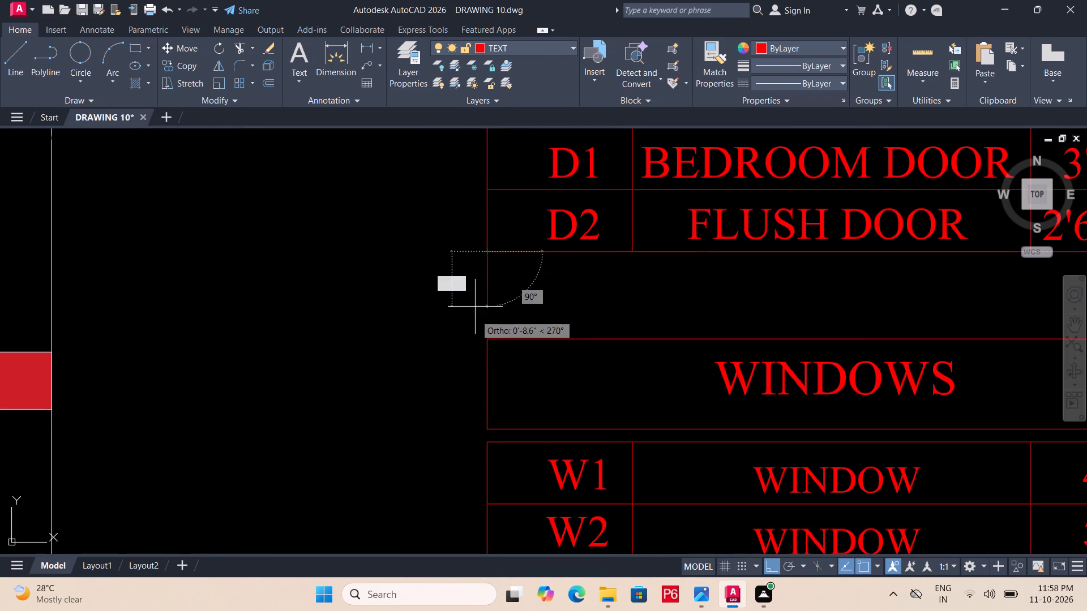
{"action": "left_click_drag", "start_coordinate": [481, 330], "coordinate": [491, 321]}
{"action": "middle_click_drag", "start_coordinate": [780, 309], "coordinate": [341, 308]}
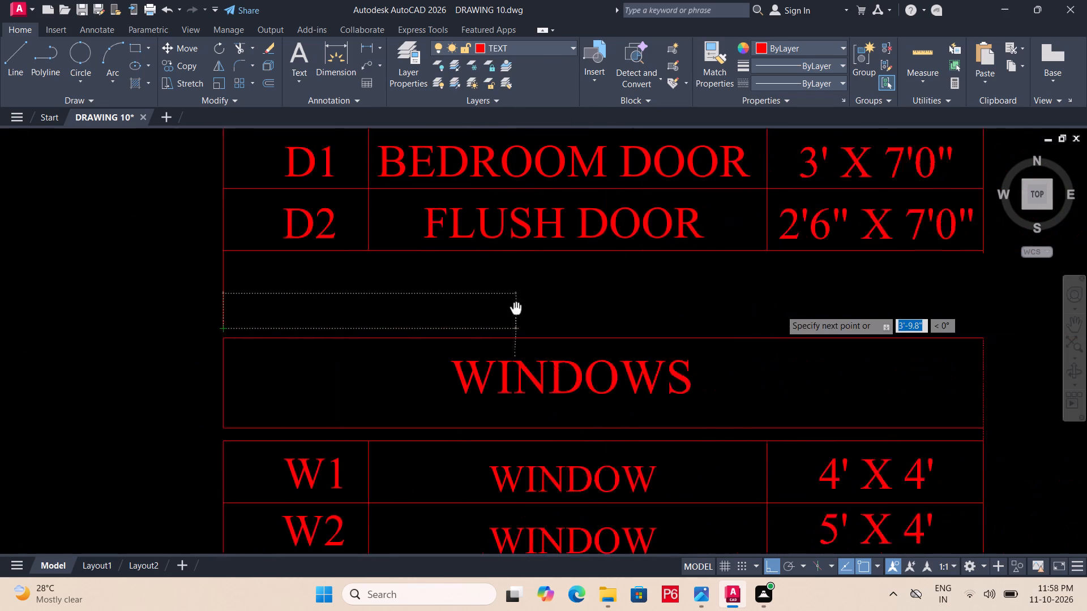
{"action": "middle_click_drag", "start_coordinate": [341, 308], "coordinate": [337, 308]}
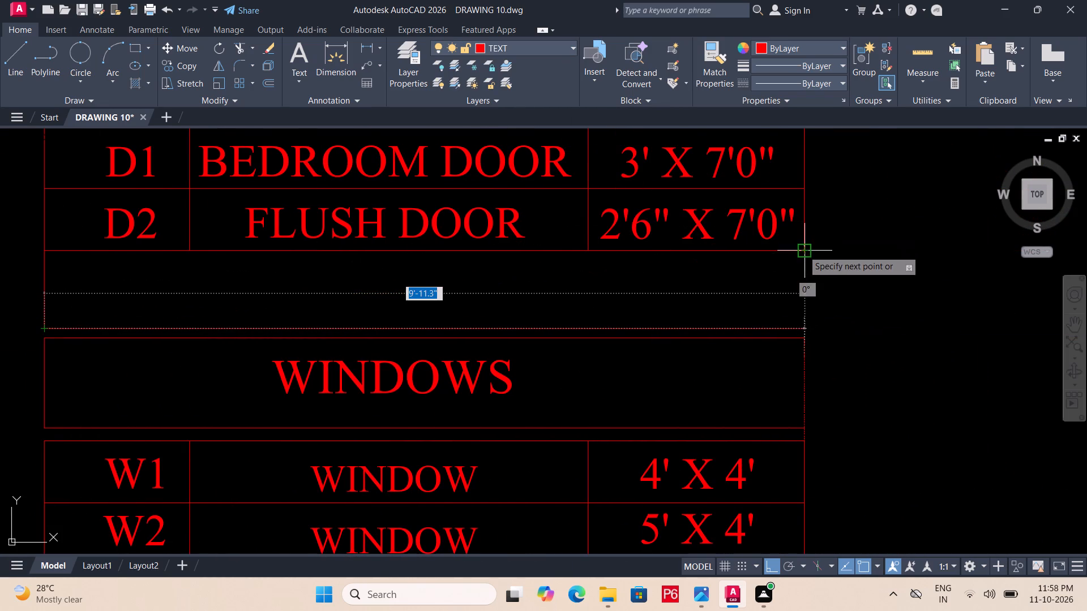
{"action": "left_click", "coordinate": [805, 329]}
{"action": "left_click_drag", "start_coordinate": [805, 329], "coordinate": [809, 296]}
{"action": "left_click", "coordinate": [809, 248]}
{"action": "key", "text": "Escape"}
{"action": "scroll", "coordinate": [824, 251], "scroll_direction": "down", "scroll_amount": 1}
{"action": "middle_click_drag", "start_coordinate": [824, 251], "coordinate": [866, 257]}
{"action": "scroll", "coordinate": [861, 255], "scroll_direction": "down", "scroll_amount": 1}
Save the drawing.
{"action": "key", "text": "ctrl+s"}
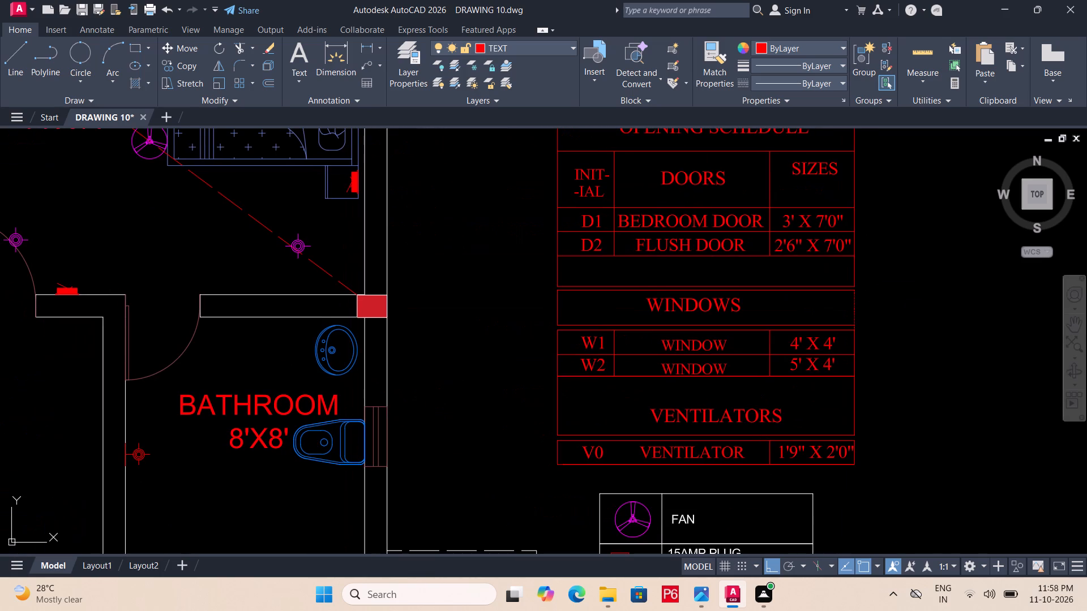
{"action": "key", "text": "ctrl+s"}
{"action": "key", "text": "ctrl+s"}
{"action": "key", "text": "ctrl+s"}
Extend the schedule's two vertical column dividers down to the bottom line of the blank row under D2.
{"action": "scroll", "coordinate": [550, 268], "scroll_direction": "up", "scroll_amount": 2}
{"action": "middle_click_drag", "start_coordinate": [763, 239], "coordinate": [697, 274]}
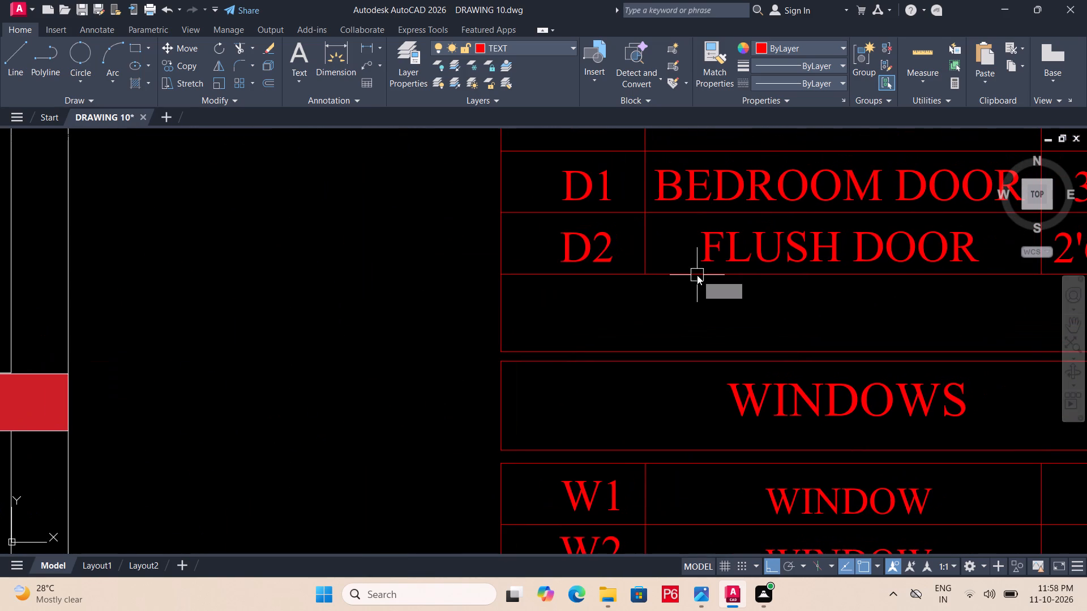
{"action": "key", "text": "e"}
{"action": "key", "text": "x"}
{"action": "key", "text": "space"}
{"action": "key", "text": "space"}
{"action": "double_click", "coordinate": [652, 242]}
{"action": "middle_click_drag", "start_coordinate": [821, 246], "coordinate": [821, 246]}
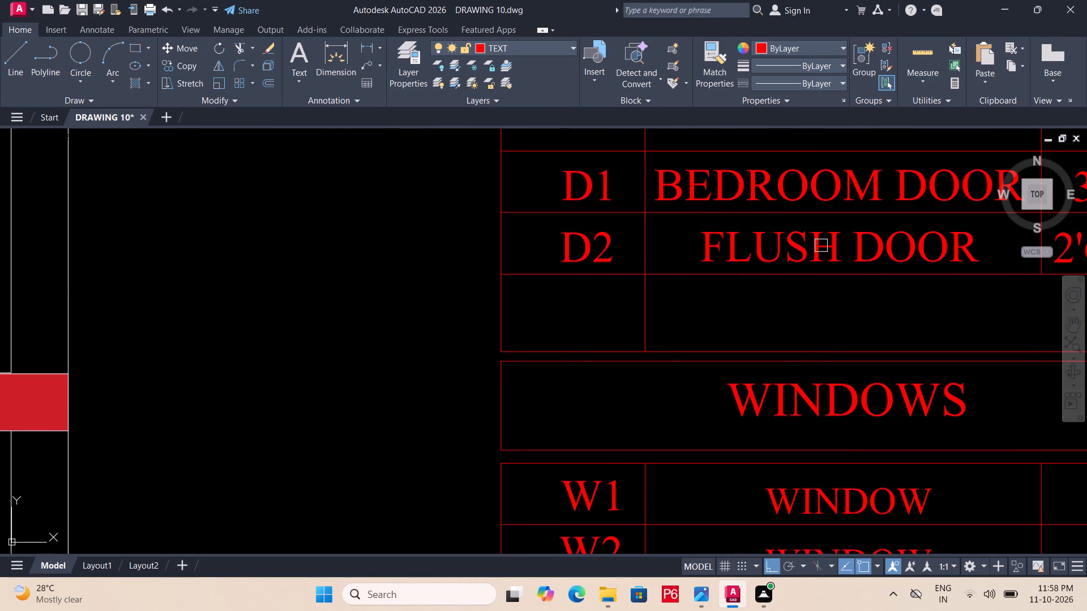
{"action": "middle_click_drag", "start_coordinate": [821, 246], "coordinate": [533, 265]}
{"action": "scroll", "coordinate": [690, 250], "scroll_direction": "up", "scroll_amount": 1}
{"action": "left_click", "coordinate": [786, 263]}
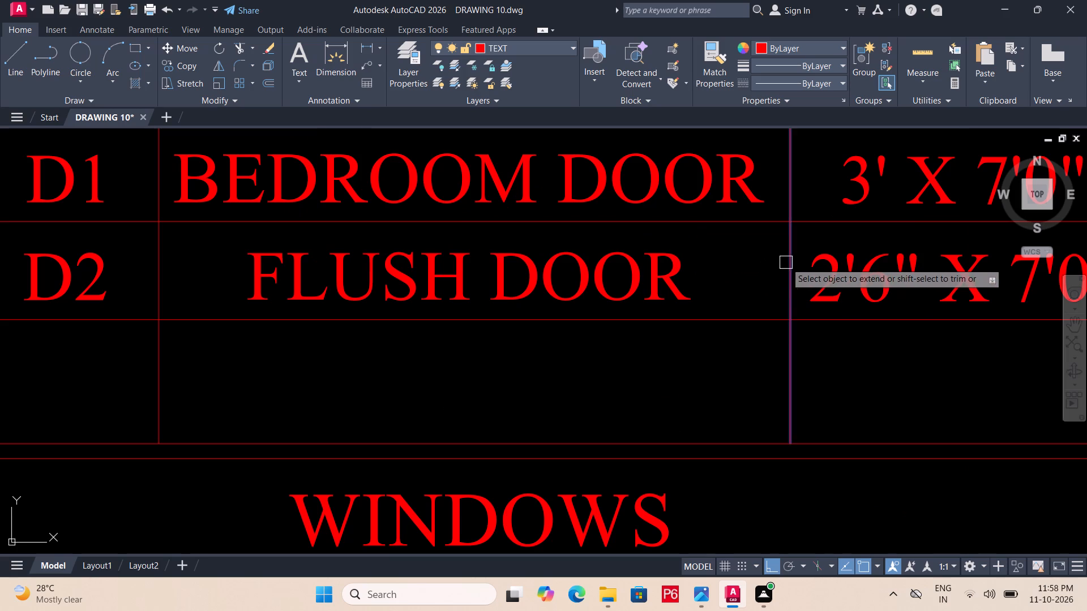
{"action": "scroll", "coordinate": [772, 260], "scroll_direction": "down", "scroll_amount": 2}
Save the drawing.
{"action": "key", "text": "ctrl+s"}
{"action": "key", "text": "ctrl+s"}
{"action": "key", "text": "ctrl+s"}
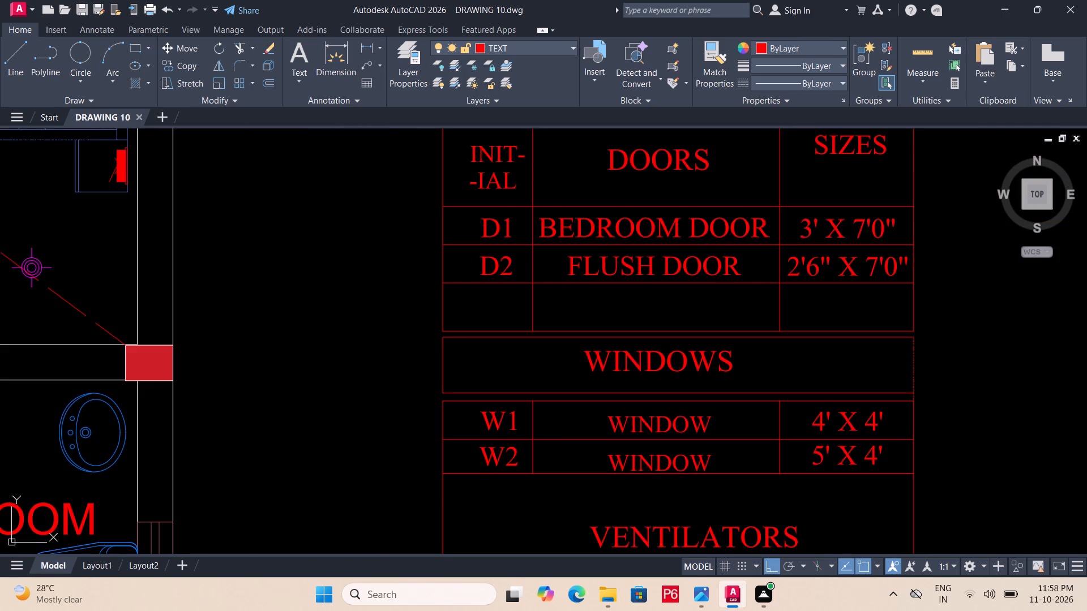
Copy the schedule's D2 label straight down into the blank row's initial column.
{"action": "left_click", "coordinate": [502, 256]}
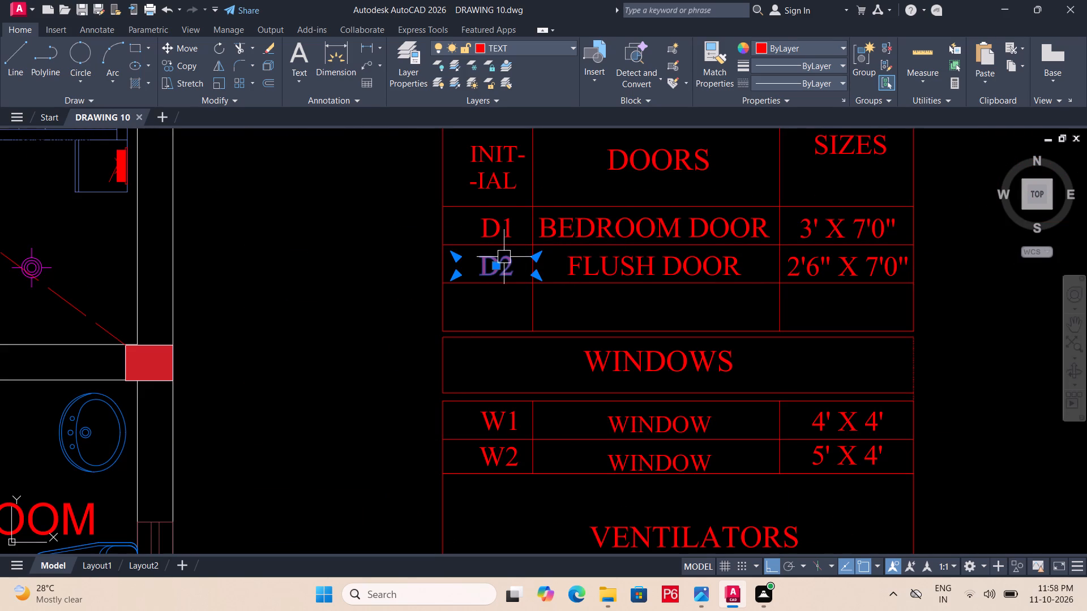
{"action": "type", "text": "CO"}
{"action": "key", "text": "space"}
{"action": "left_click", "coordinate": [504, 257]}
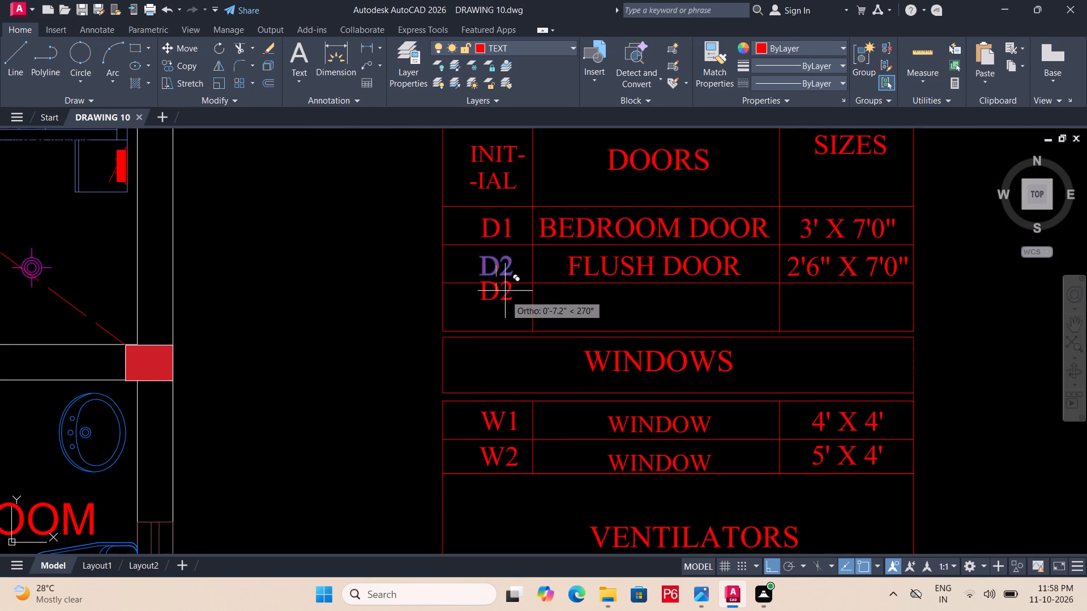
{"action": "left_click", "coordinate": [506, 308]}
{"action": "key", "text": "Escape"}
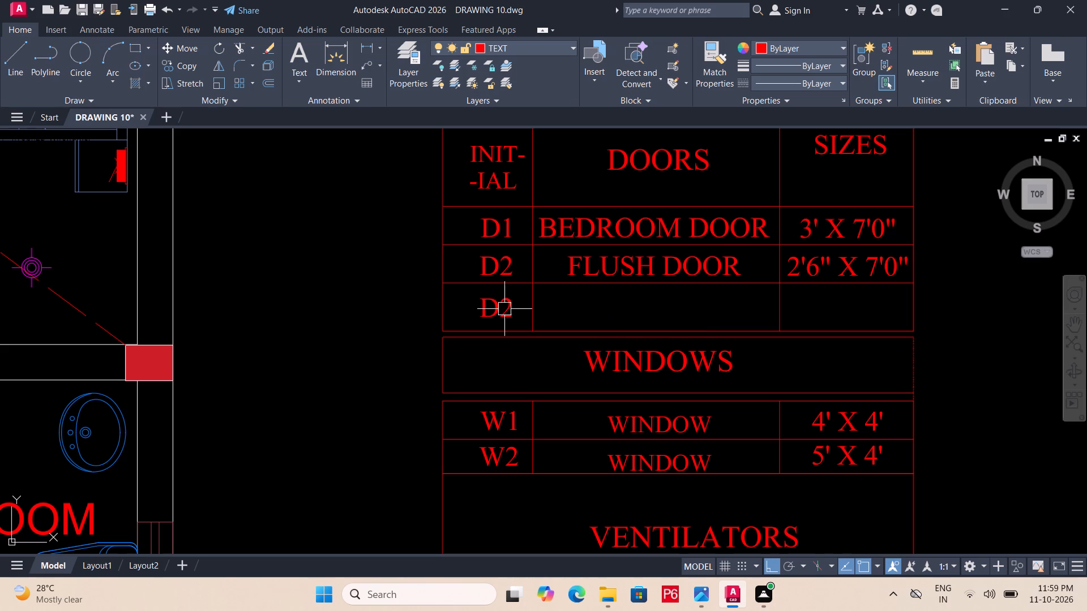
Change the copied label in the new door row to D3.
{"action": "double_click", "coordinate": [504, 309]}
{"action": "left_click", "coordinate": [527, 308]}
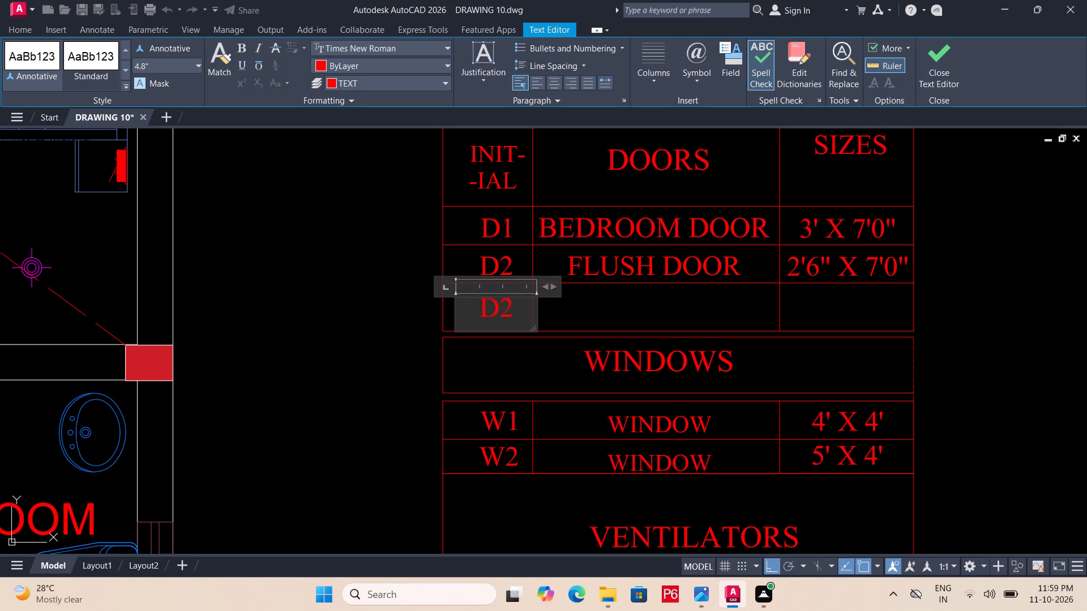
{"action": "key", "text": "BackSpace"}
{"action": "key", "text": "3"}
{"action": "key", "text": "Escape"}
{"action": "left_click", "coordinate": [700, 230]}
{"action": "left_click", "coordinate": [738, 294]}
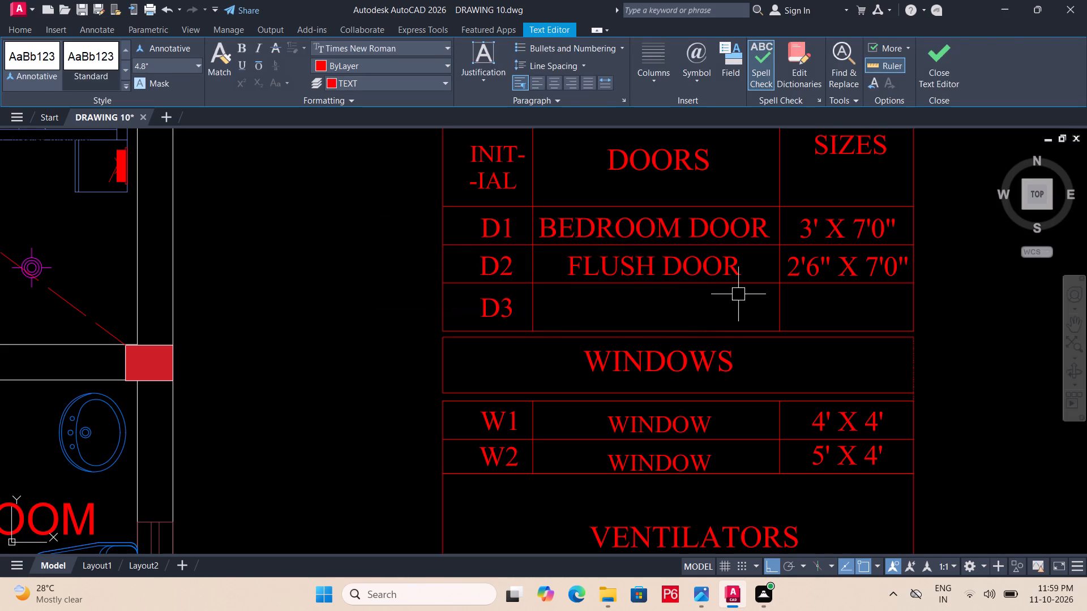
Move the BEDROOM DOOR and FLUSH DOOR texts down one row so they align with D2 and D3.
{"action": "left_click", "coordinate": [661, 272]}
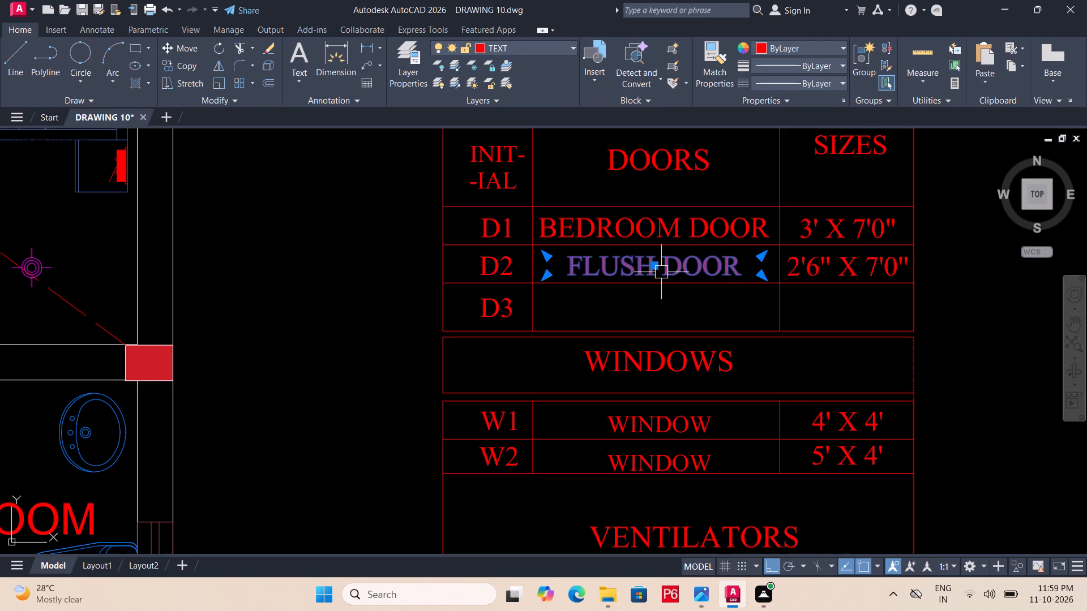
{"action": "left_click", "coordinate": [669, 223]}
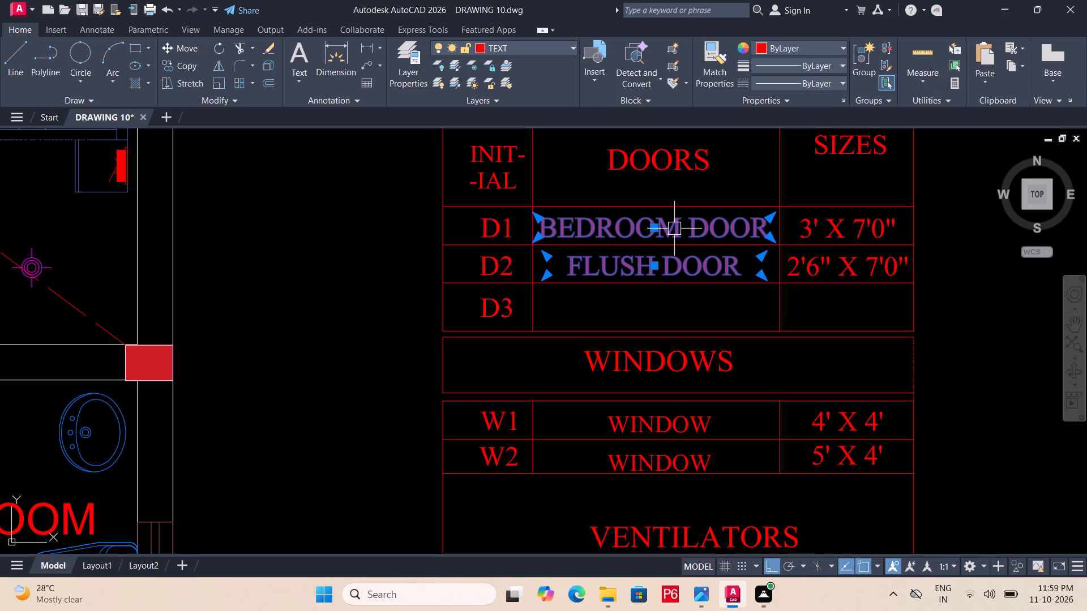
{"action": "type", "text": "M"}
{"action": "key", "text": "space"}
{"action": "left_click", "coordinate": [684, 270]}
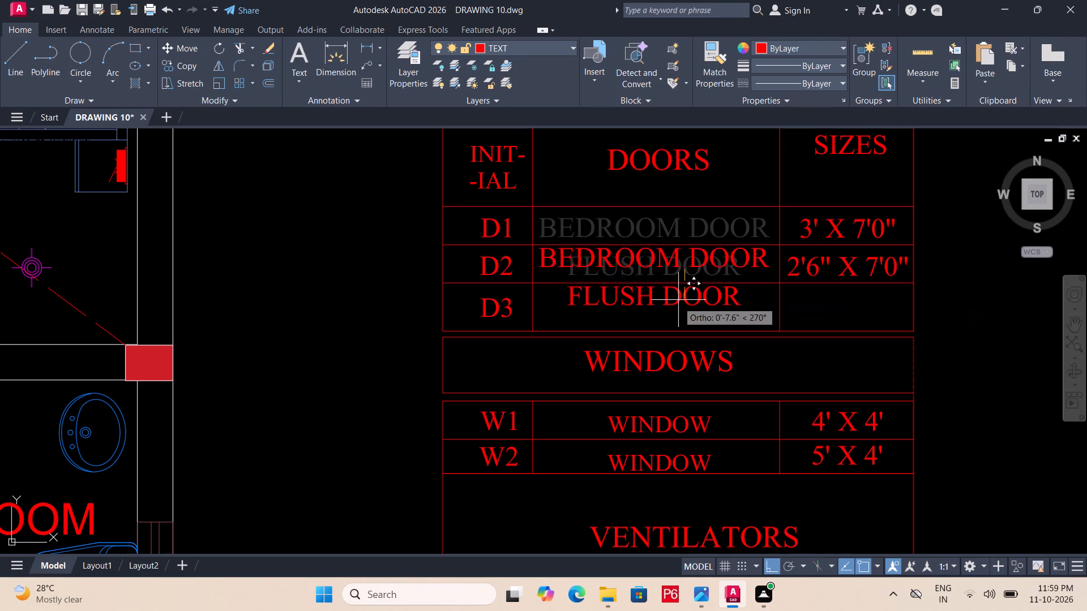
{"action": "left_click", "coordinate": [681, 308]}
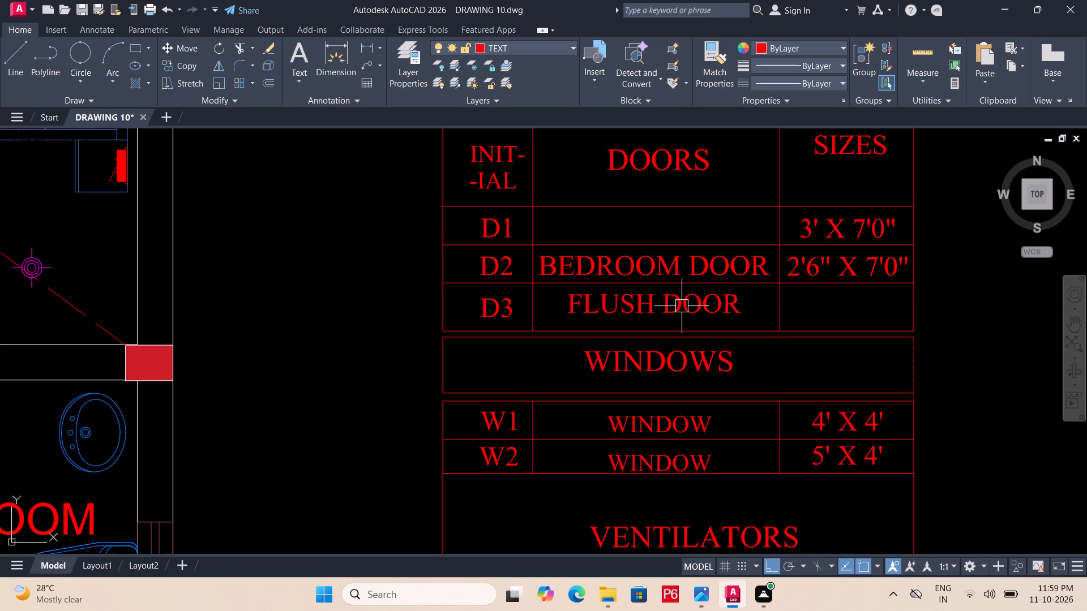
{"action": "key", "text": "Escape"}
Move the 3' X 7'0" and 2'6" X 7'0" size texts down one row to align with D2 and D3.
{"action": "left_click", "coordinate": [831, 265]}
{"action": "left_click", "coordinate": [832, 228]}
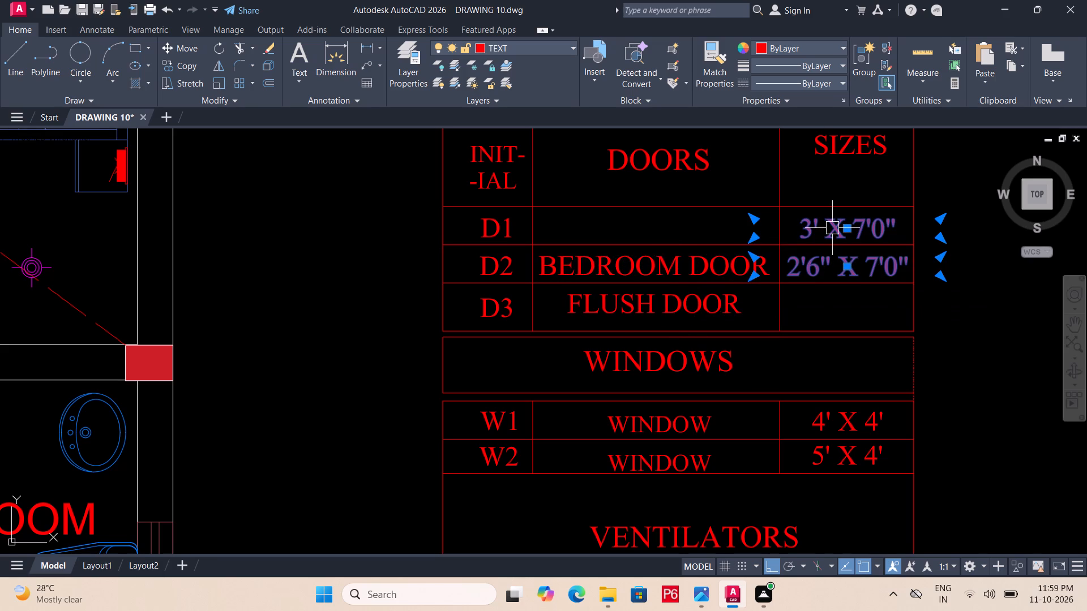
{"action": "type", "text": "M"}
{"action": "key", "text": "space"}
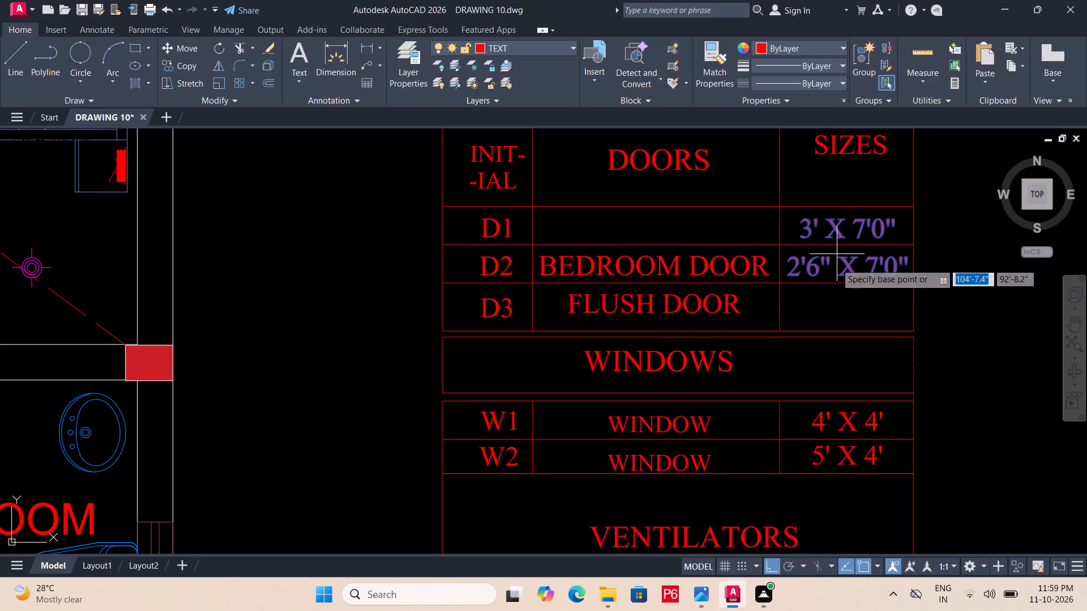
{"action": "left_click", "coordinate": [836, 263]}
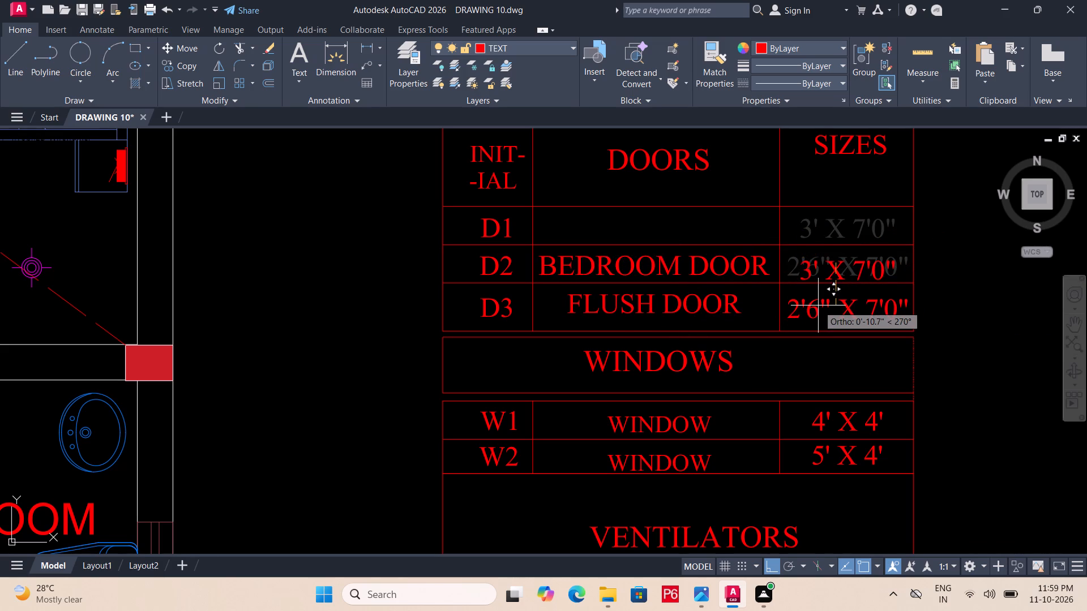
{"action": "left_click", "coordinate": [819, 303]}
{"action": "key", "text": "Escape"}
Save the drawing.
{"action": "key", "text": "ctrl+s"}
{"action": "key", "text": "ctrl+s"}
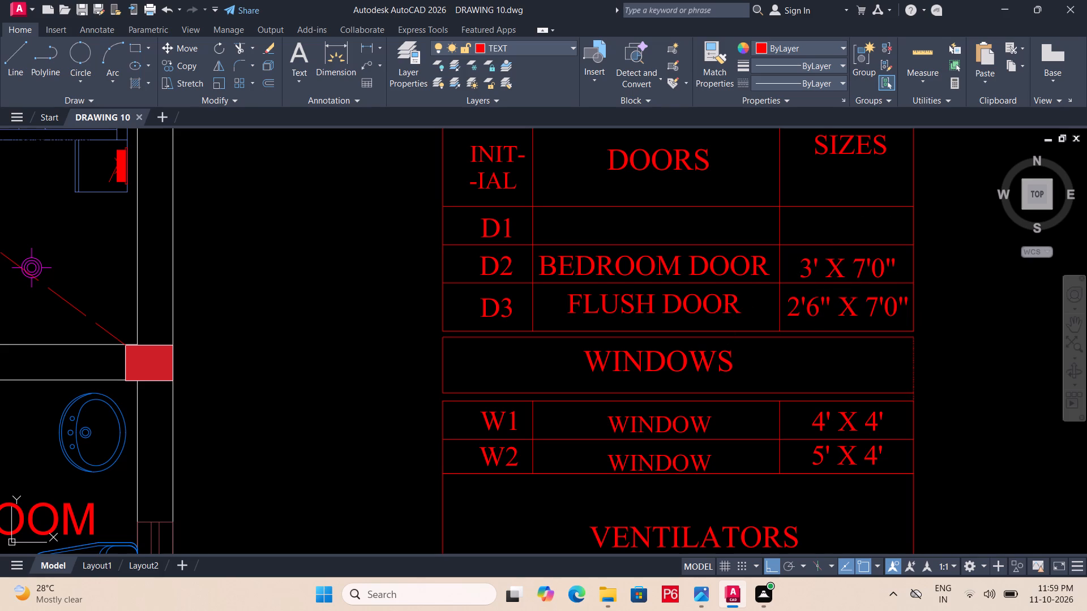
{"action": "key", "text": "ctrl+s"}
Copy the BEDROOM DOOR text from the D2 row up into the empty D1 row.
{"action": "left_click", "coordinate": [562, 260]}
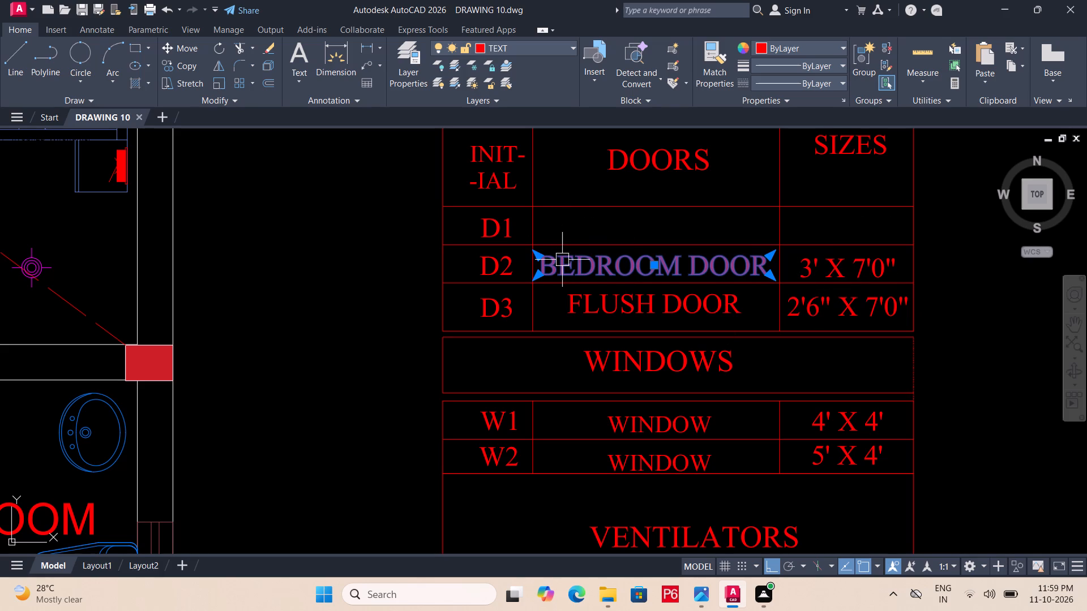
{"action": "type", "text": "CO"}
{"action": "key", "text": "space"}
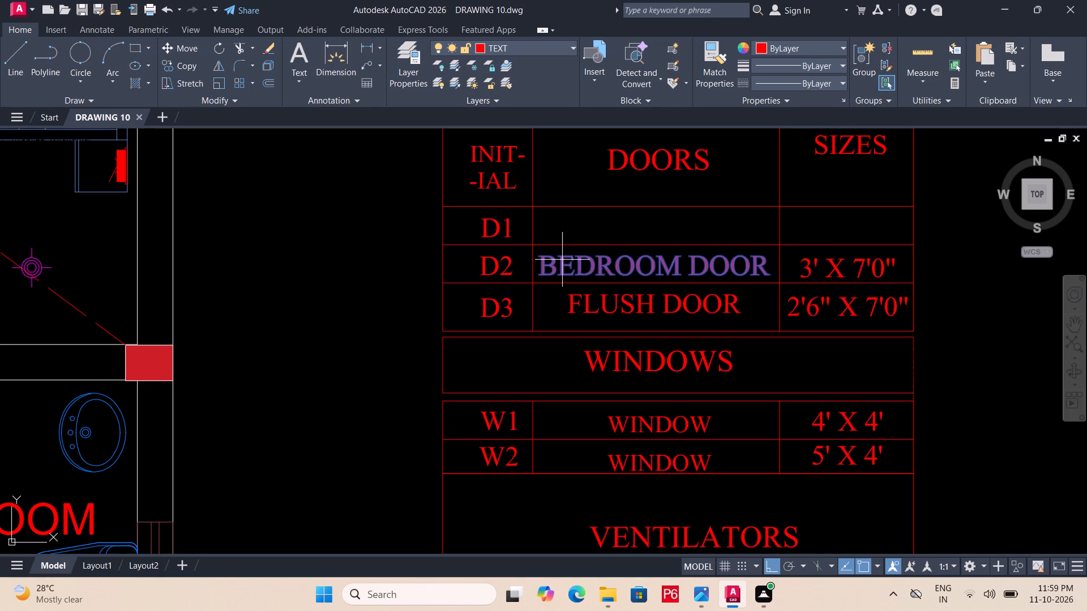
{"action": "left_click", "coordinate": [562, 260]}
{"action": "left_click", "coordinate": [576, 220]}
{"action": "key", "text": "Escape"}
Edit the copied text in the D1 row to read M.BEDROOM DOOR.
{"action": "double_click", "coordinate": [587, 220]}
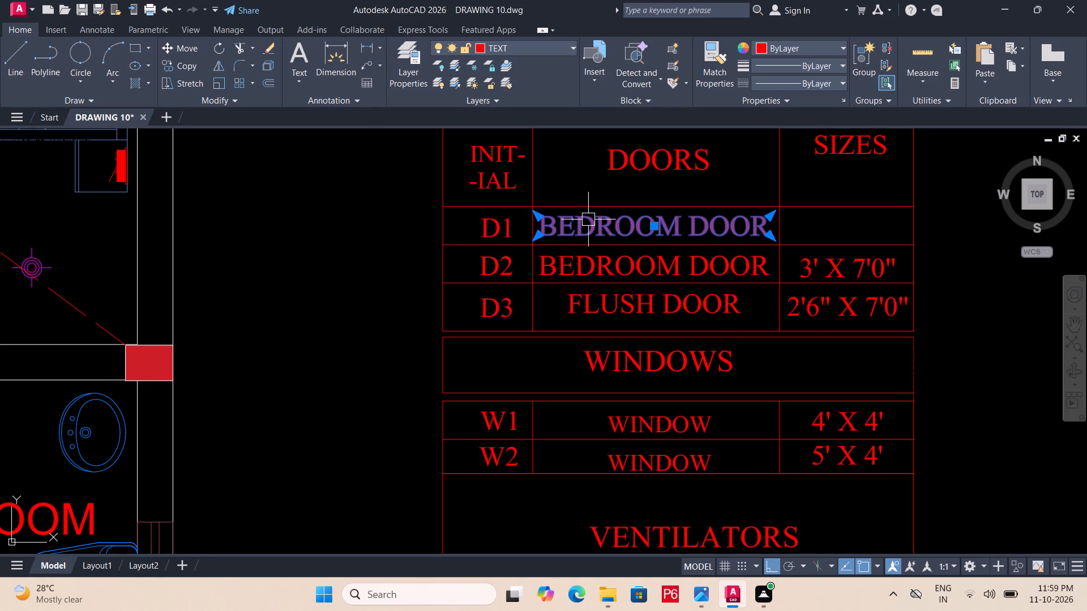
{"action": "scroll", "coordinate": [607, 222], "scroll_direction": "up", "scroll_amount": 2}
{"action": "double_click", "coordinate": [516, 242]}
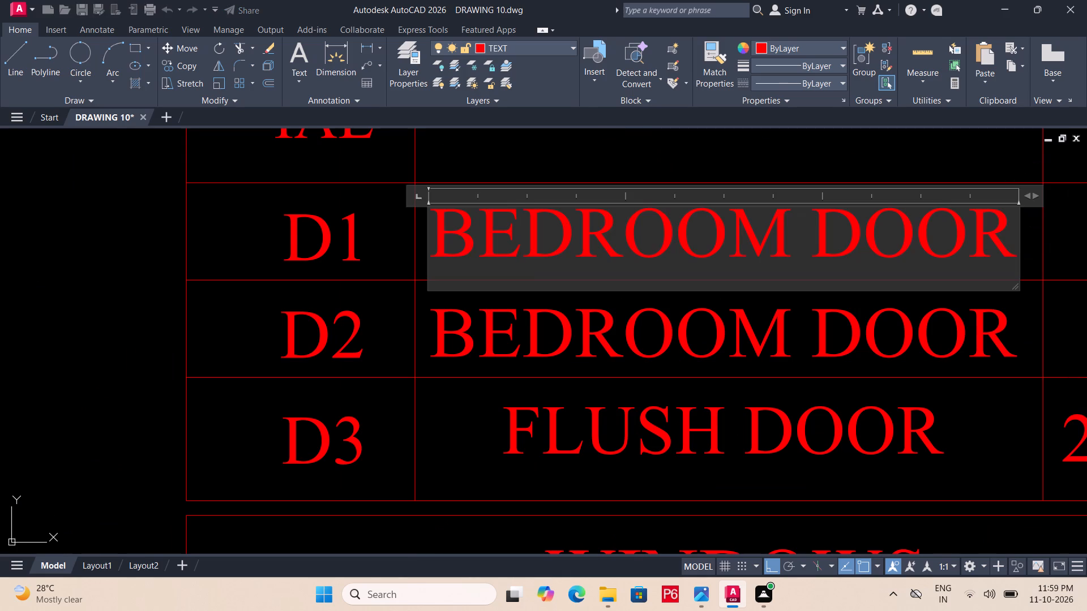
{"action": "key", "text": "Down"}
{"action": "key", "text": "Left"}
{"action": "key", "text": "Left"}
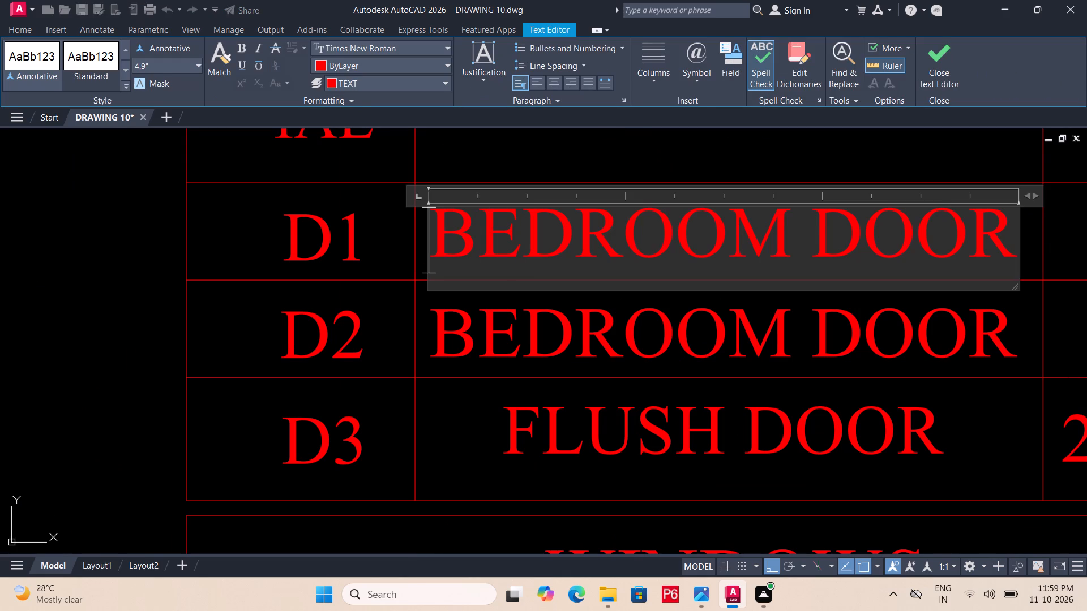
{"action": "key", "text": "Left"}
{"action": "key", "text": "m"}
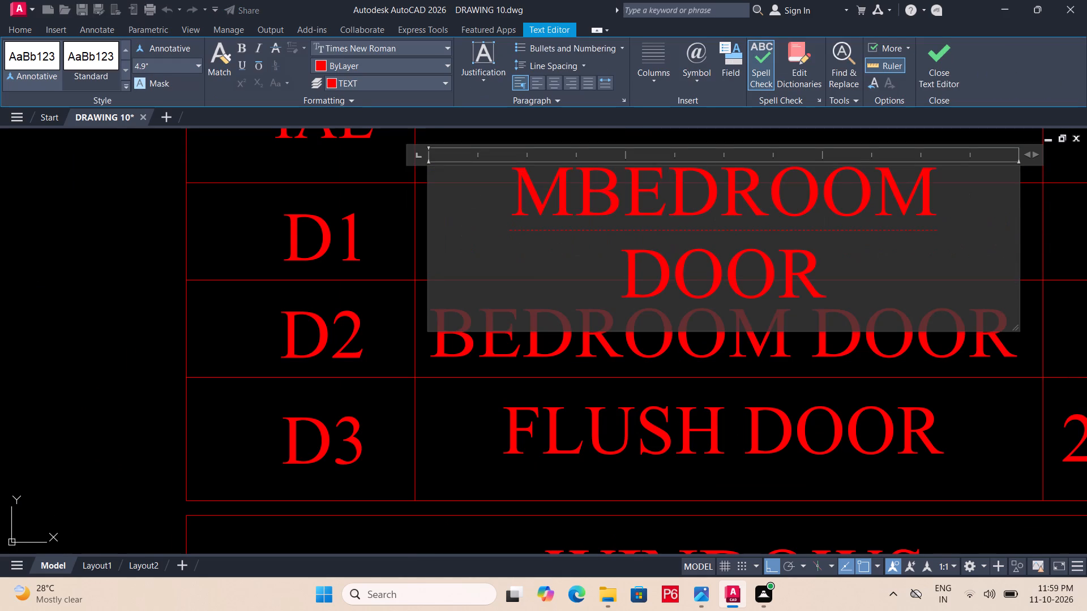
{"action": "key", "text": "period"}
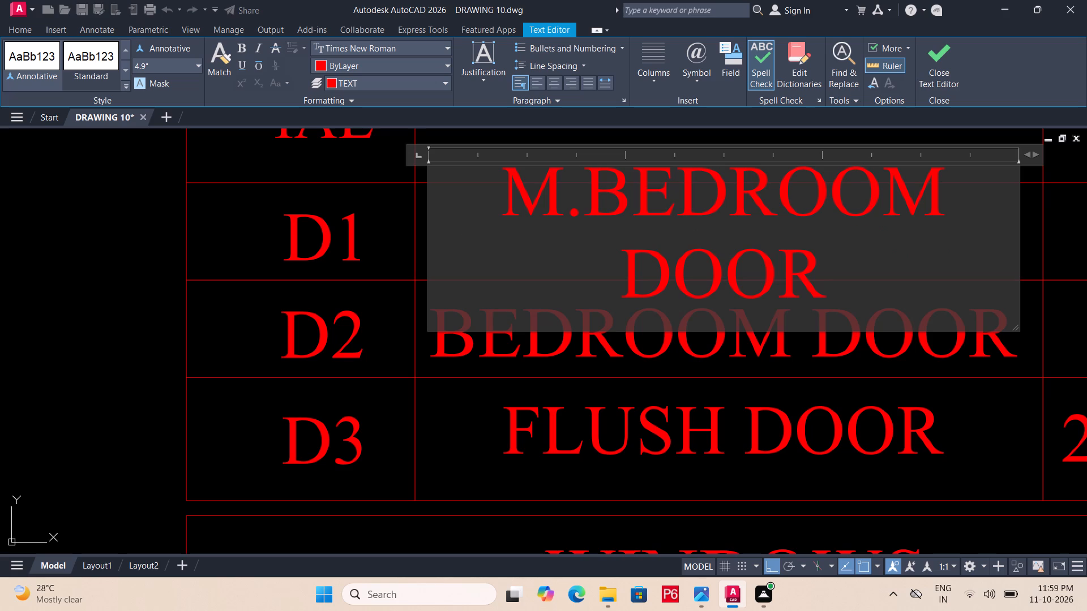
{"action": "left_click", "coordinate": [1028, 247]}
{"action": "left_click", "coordinate": [912, 202]}
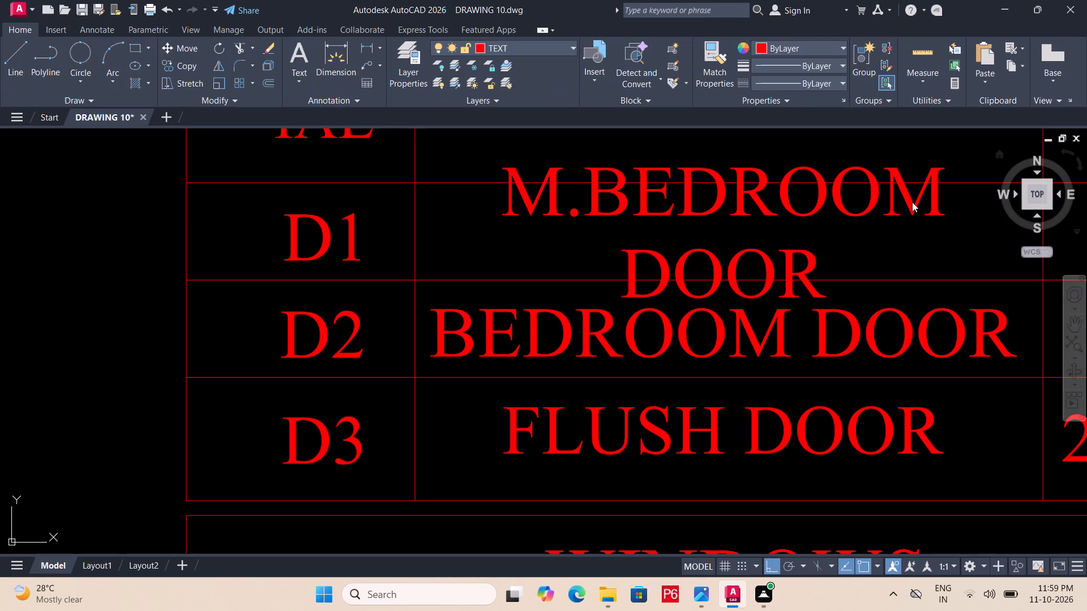
Set the text height of the M.BEDROOM DOOR entry to 4" in its properties.
{"action": "middle_click_drag", "start_coordinate": [829, 227], "coordinate": [610, 243]}
{"action": "scroll", "coordinate": [820, 230], "scroll_direction": "down", "scroll_amount": 1}
{"action": "left_click", "coordinate": [605, 227]}
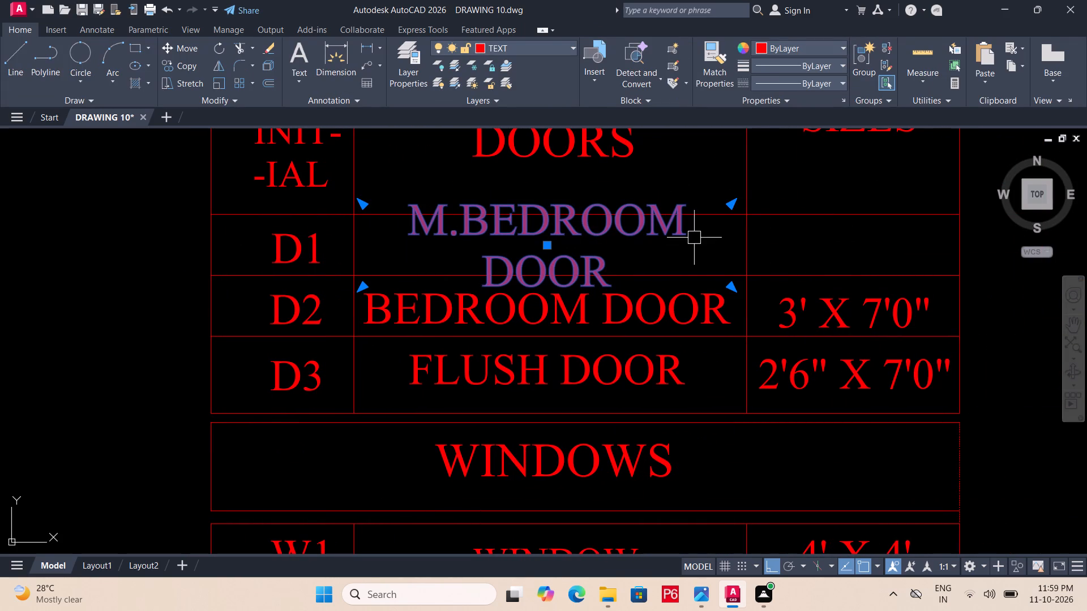
{"action": "left_click", "coordinate": [734, 204]}
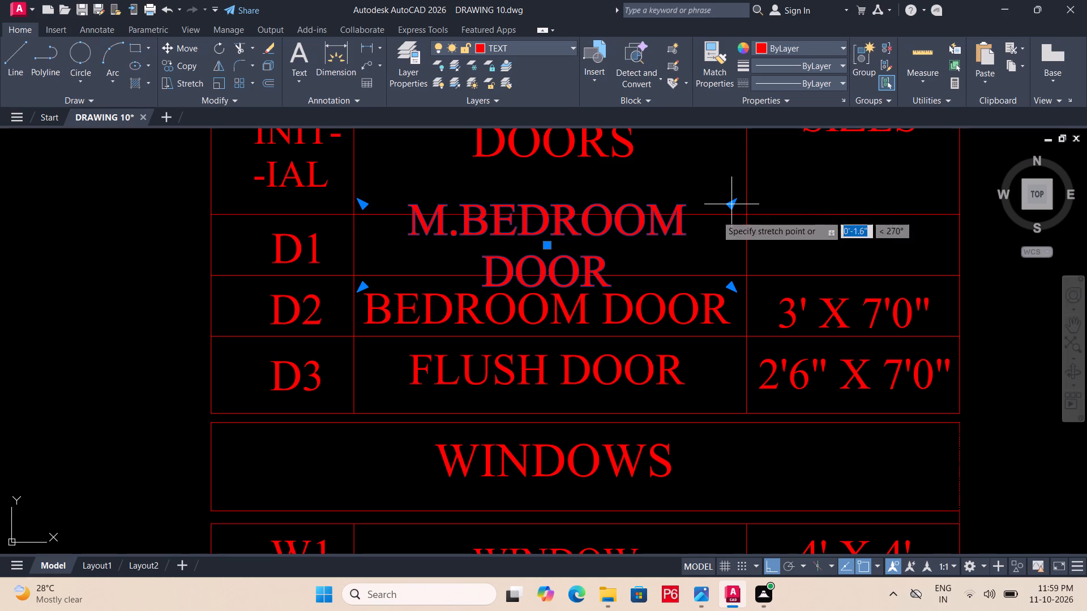
{"action": "key", "text": "Escape"}
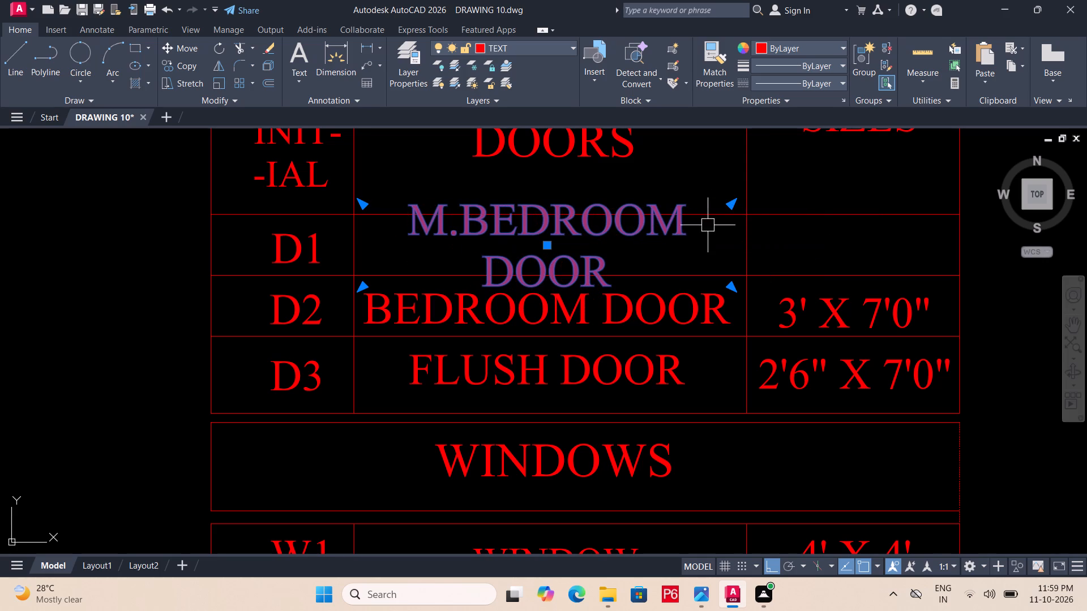
{"action": "left_click", "coordinate": [602, 229]}
{"action": "right_click", "coordinate": [602, 229]}
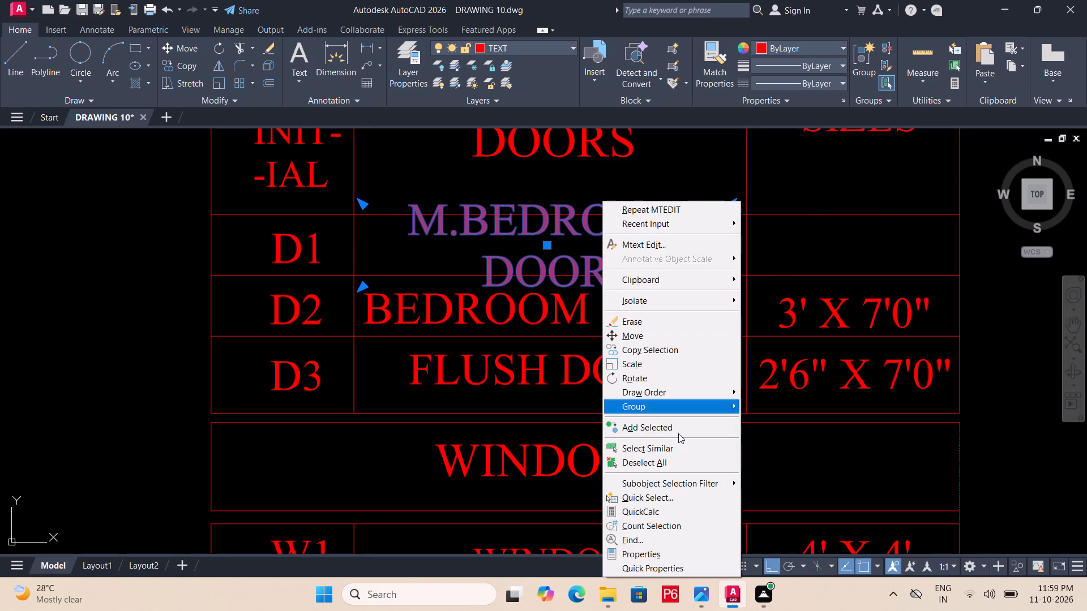
{"action": "left_click", "coordinate": [677, 549]}
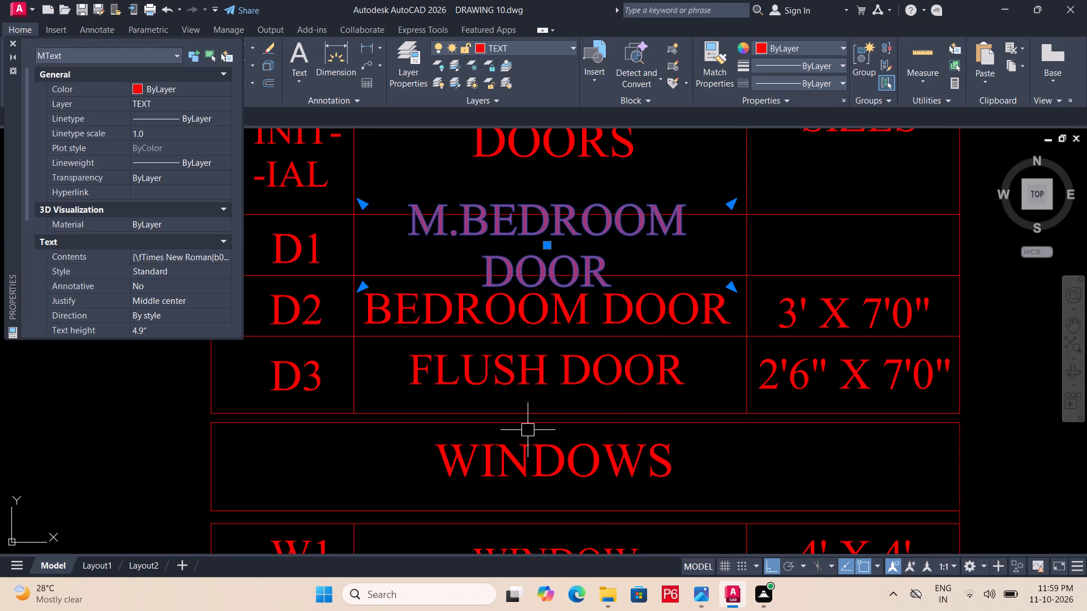
{"action": "left_click", "coordinate": [187, 332]}
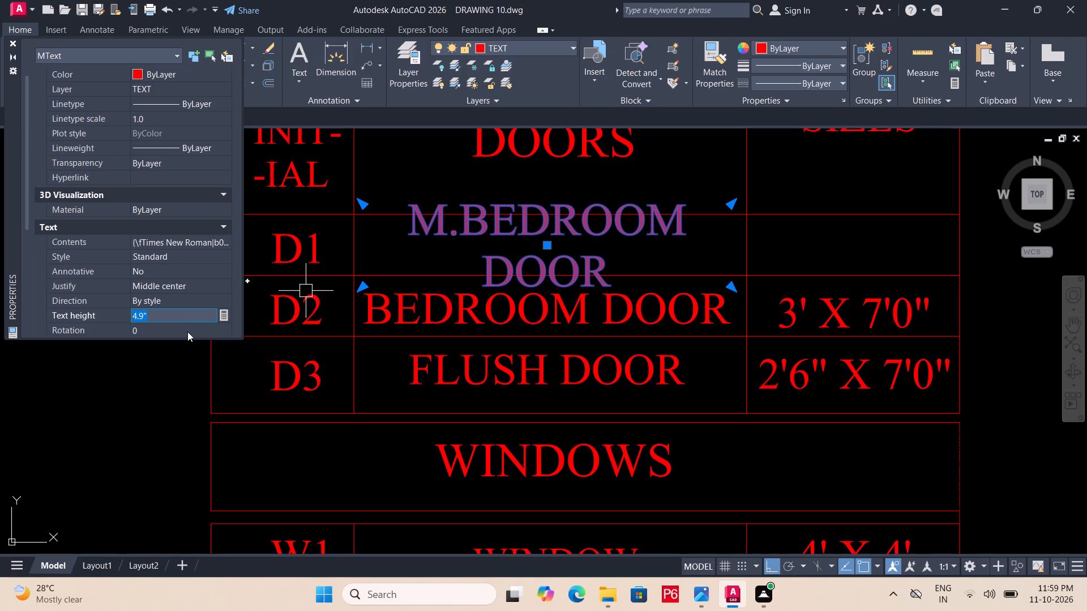
{"action": "type", "text": "4'"}
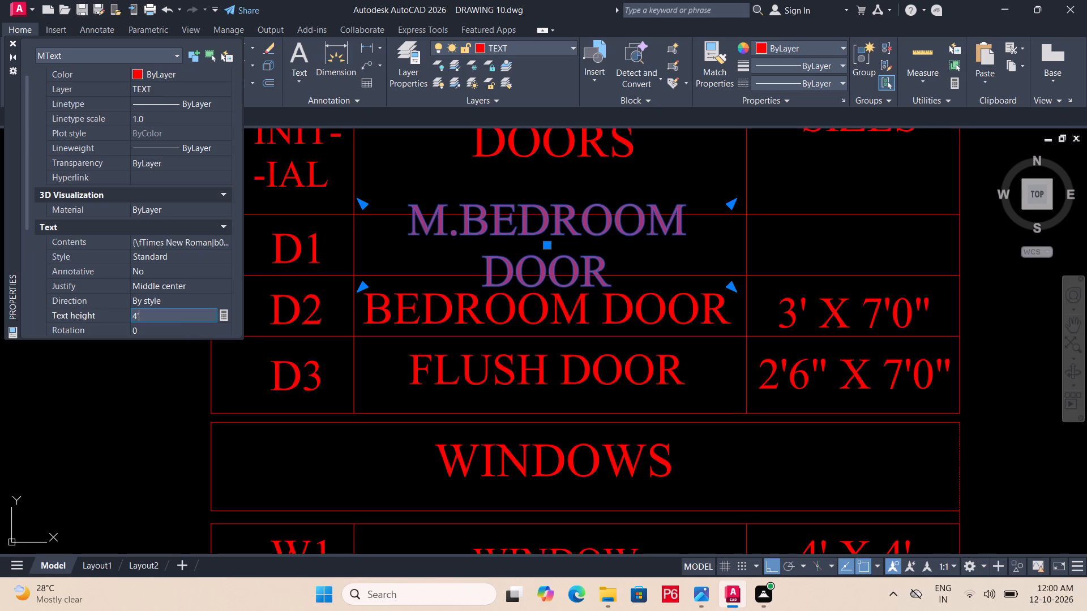
{"action": "key", "text": "Return"}
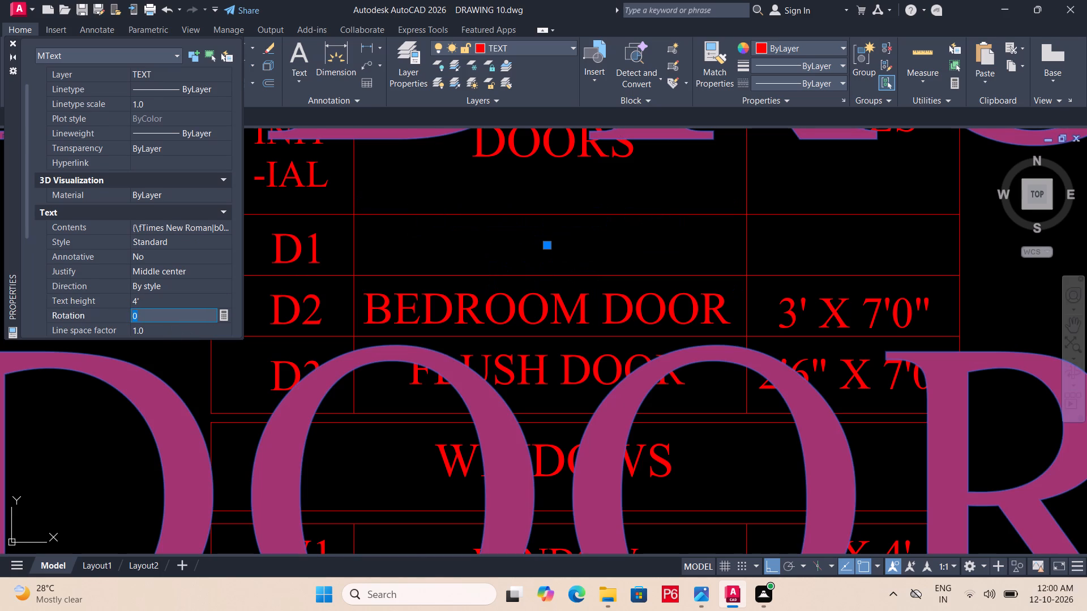
{"action": "type", "text": "4\""}
{"action": "key", "text": "Return"}
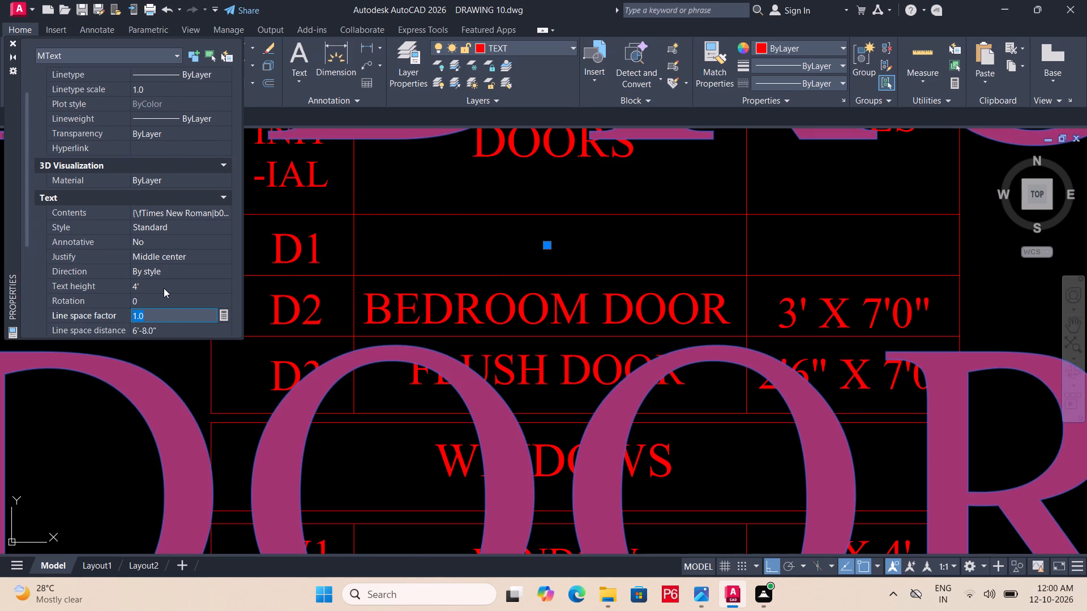
{"action": "double_click", "coordinate": [164, 288]}
{"action": "key", "text": "BackSpace"}
{"action": "key", "text": "BackSpace"}
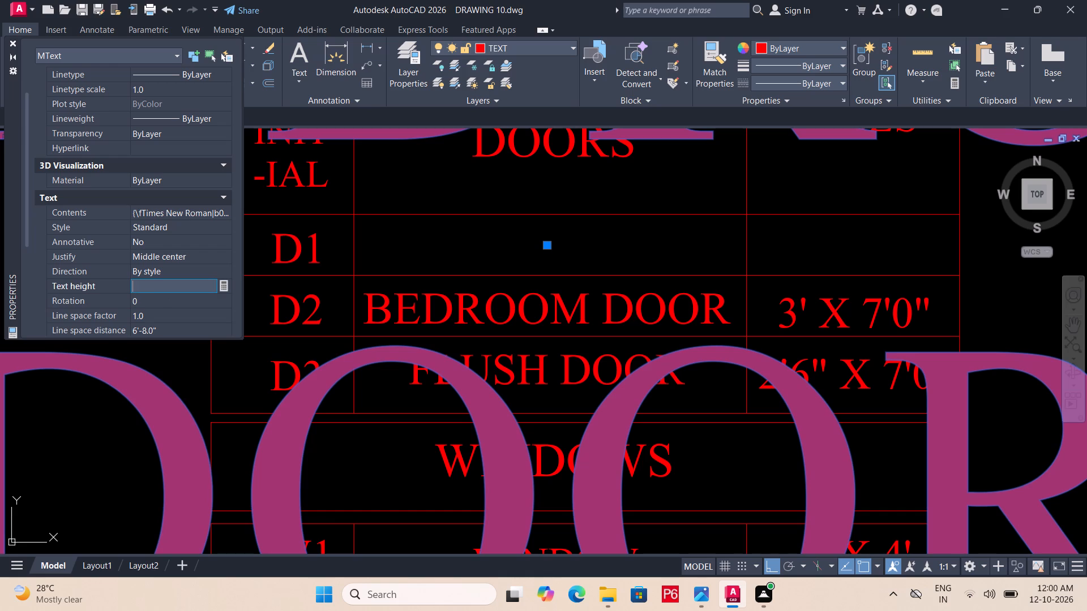
{"action": "key", "text": "BackSpace"}
{"action": "type", "text": "4\""}
{"action": "key", "text": "Return"}
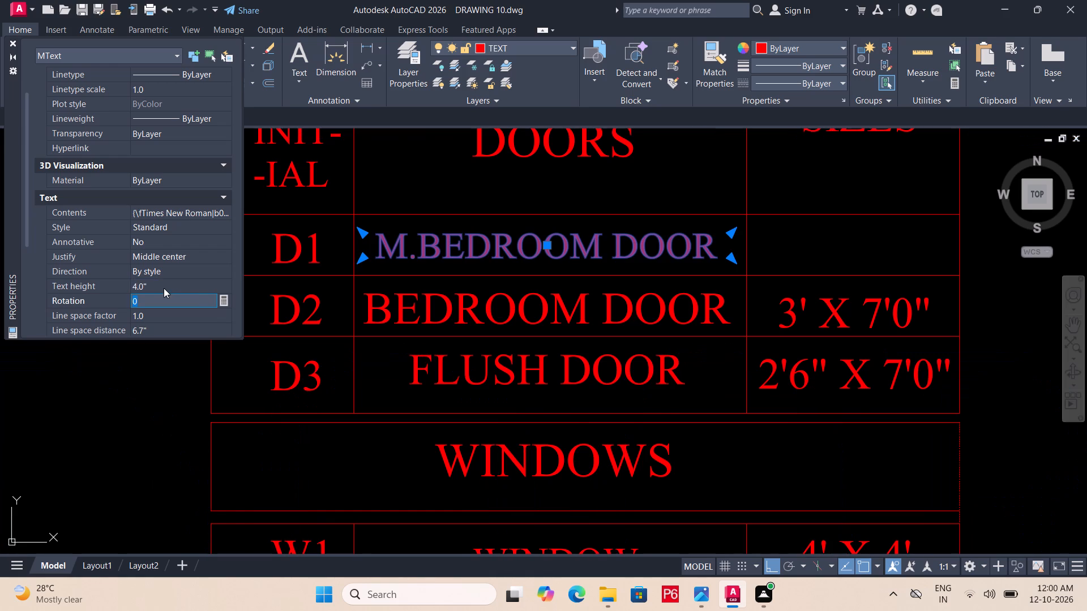
{"action": "key", "text": "Escape"}
{"action": "scroll", "coordinate": [457, 312], "scroll_direction": "down", "scroll_amount": 1}
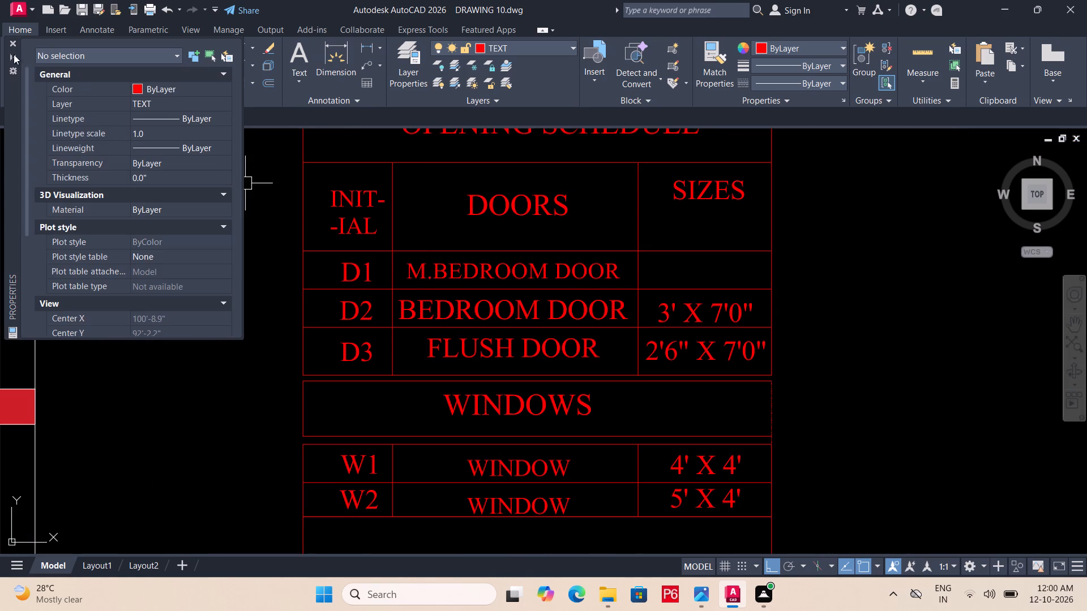
{"action": "left_click", "coordinate": [11, 45]}
Save the drawing.
{"action": "middle_click_drag", "start_coordinate": [414, 256], "coordinate": [507, 336]}
{"action": "key", "text": "ctrl+s"}
{"action": "key", "text": "ctrl+s"}
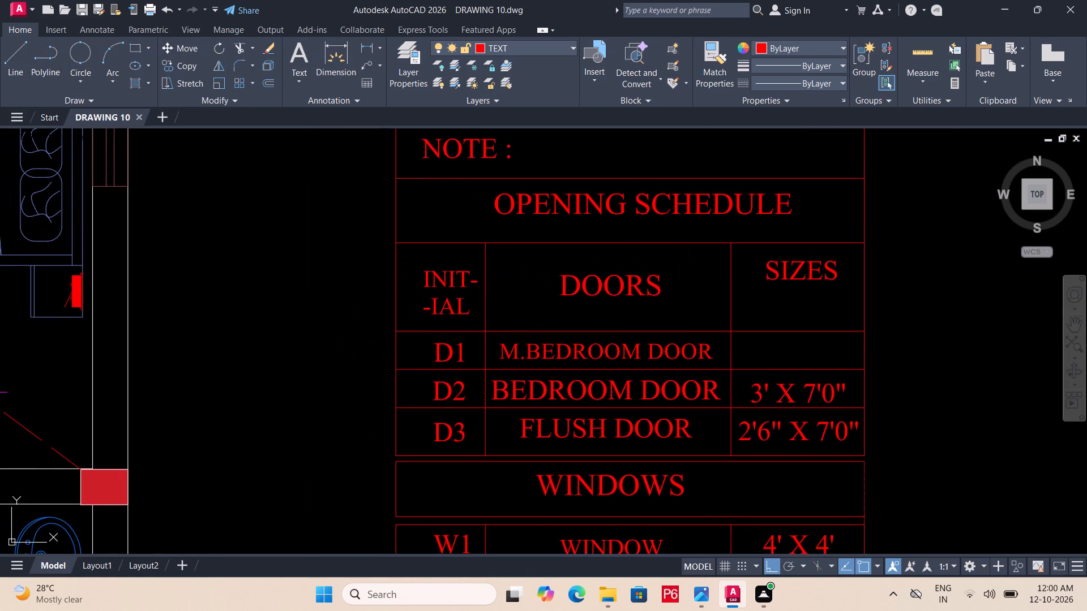
{"action": "key", "text": "ctrl+s"}
Copy the 3' X 7'0" size text from the D2 row up into the D1 row.
{"action": "scroll", "coordinate": [763, 379], "scroll_direction": "up", "scroll_amount": 1}
{"action": "left_click", "coordinate": [761, 403]}
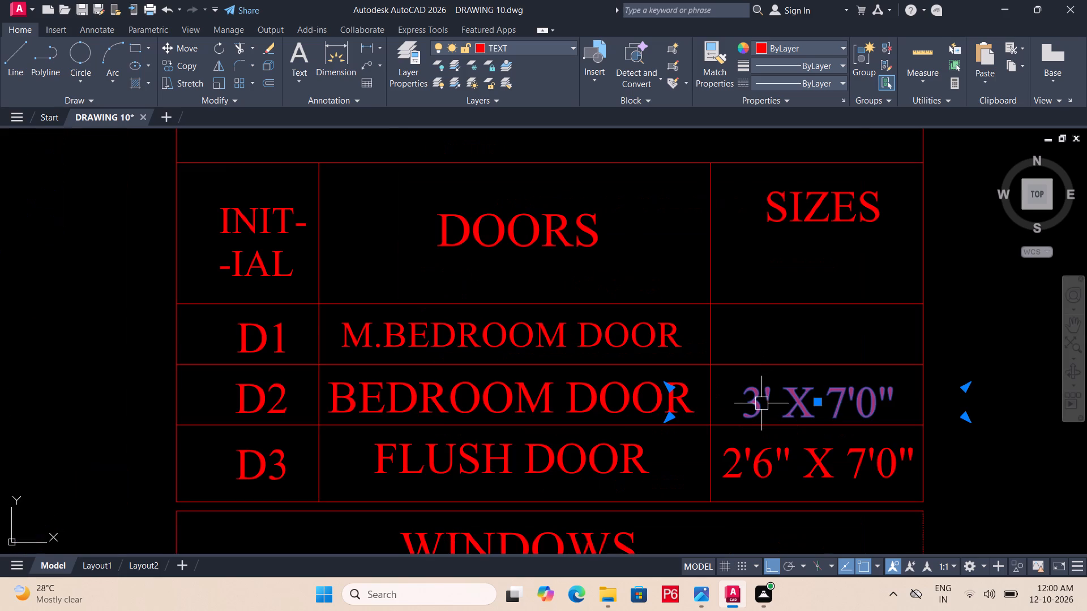
{"action": "type", "text": "CO"}
{"action": "key", "text": "space"}
{"action": "left_click", "coordinate": [761, 403]}
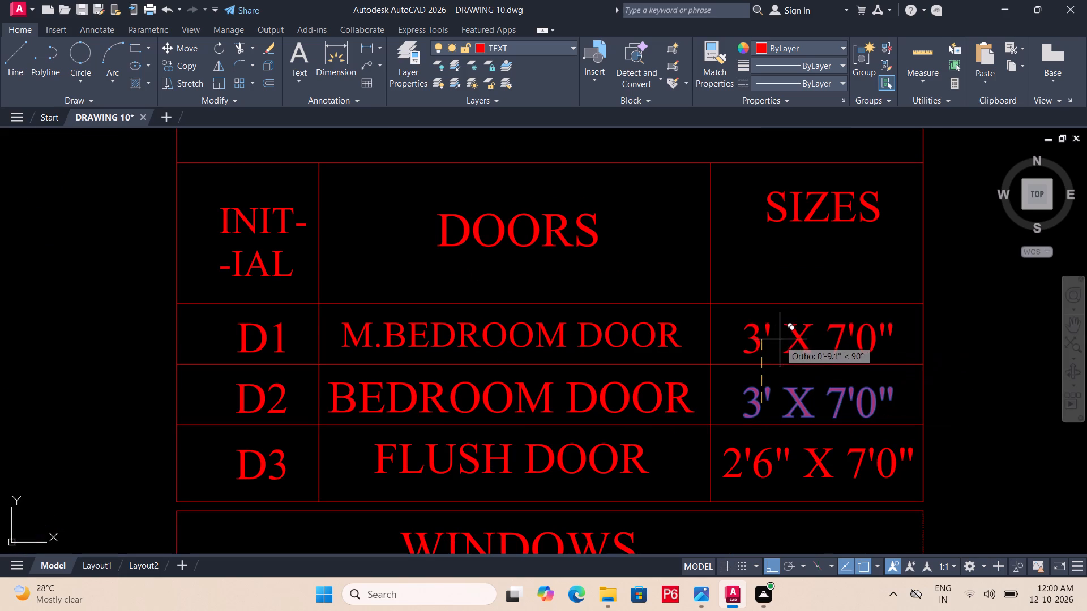
{"action": "left_click", "coordinate": [780, 339]}
{"action": "key", "text": "Escape"}
Change the copied size in the D1 row to 4' X 7'0".
{"action": "double_click", "coordinate": [748, 336]}
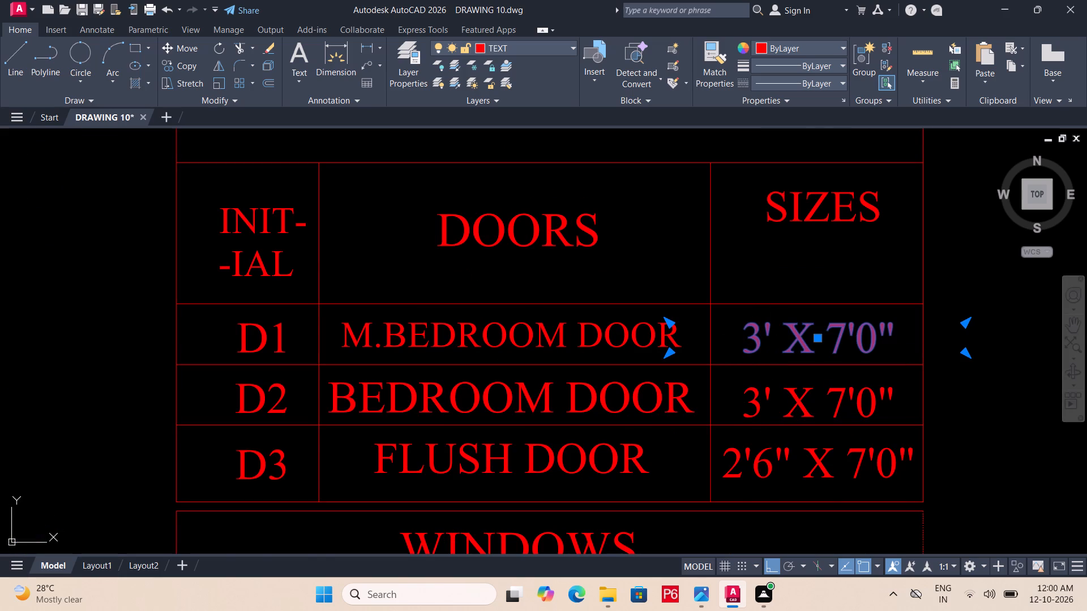
{"action": "scroll", "coordinate": [748, 336], "scroll_direction": "up", "scroll_amount": 2}
{"action": "left_click", "coordinate": [774, 338]}
{"action": "key", "text": "BackSpace"}
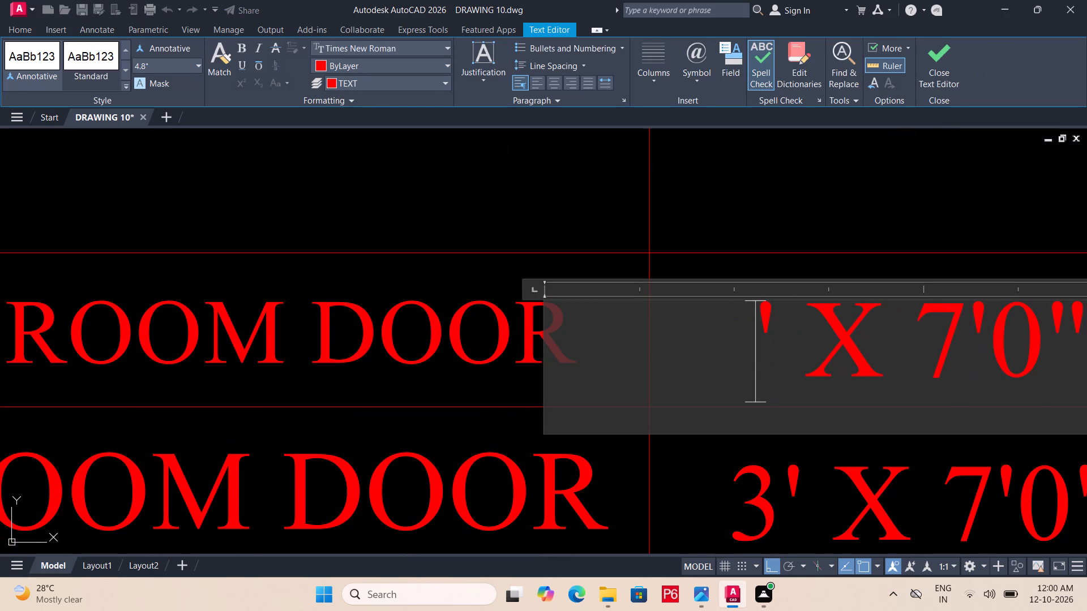
{"action": "key", "text": "4"}
{"action": "scroll", "coordinate": [773, 297], "scroll_direction": "down", "scroll_amount": 2}
{"action": "left_click", "coordinate": [1003, 438]}
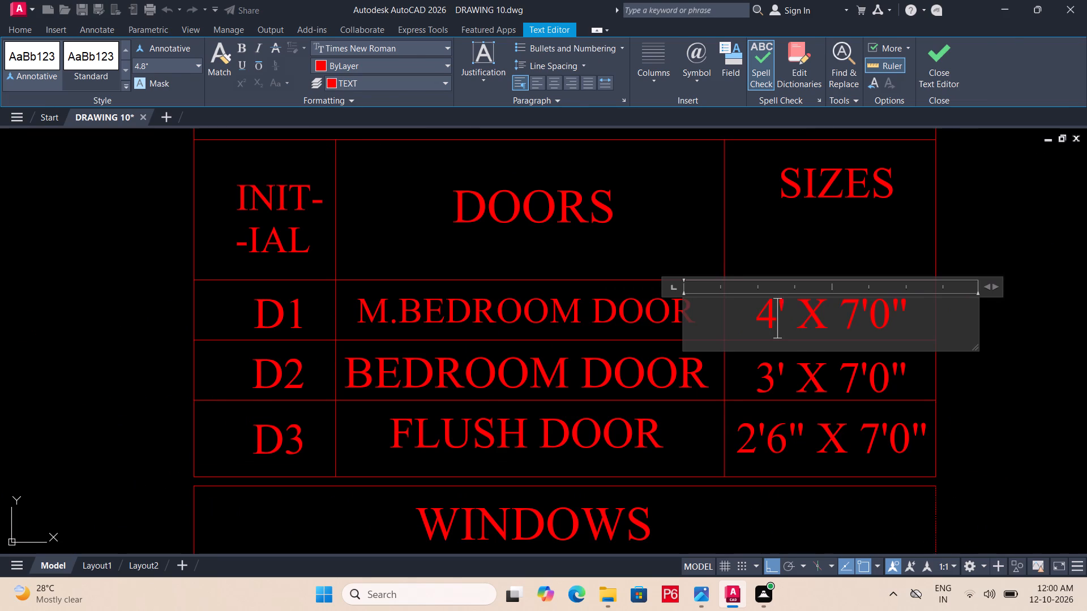
Save the drawing with the completed D1 row.
{"action": "key", "text": "ctrl+s"}
{"action": "key", "text": "ctrl+s"}
{"action": "key", "text": "ctrl+s"}
{"action": "key", "text": "ctrl+s"}
Review the window and ventilator rows of the opening schedule, the symbol legend and the floor plans.
{"action": "middle_click_drag", "start_coordinate": [1002, 436], "coordinate": [1000, 434]}
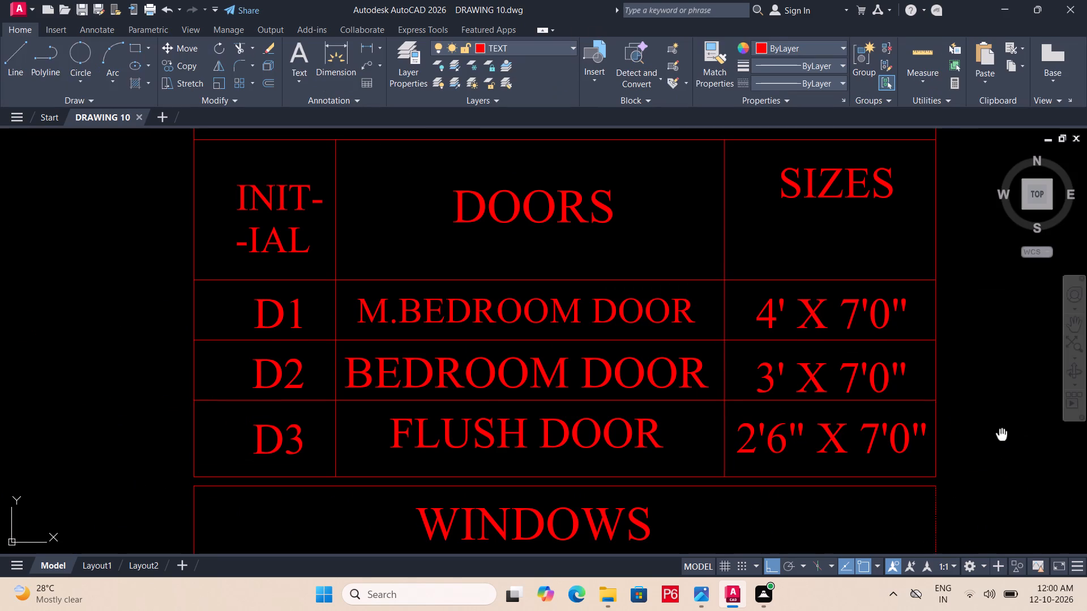
{"action": "middle_click_drag", "start_coordinate": [1000, 434], "coordinate": [950, 427]}
{"action": "scroll", "coordinate": [918, 414], "scroll_direction": "down", "scroll_amount": 1}
{"action": "middle_click_drag", "start_coordinate": [881, 373], "coordinate": [846, 216]}
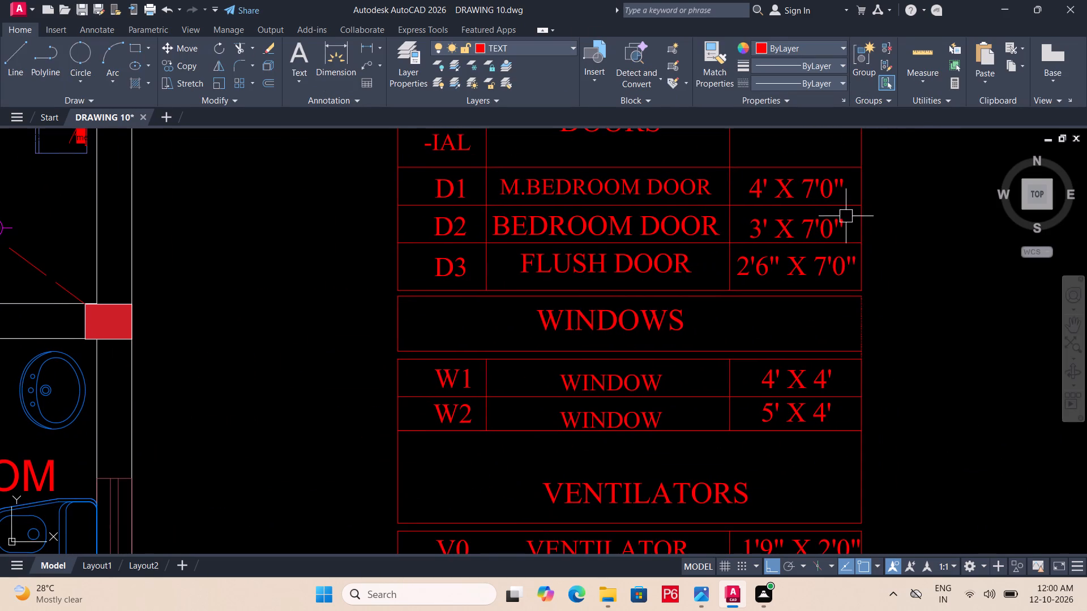
{"action": "middle_click_drag", "start_coordinate": [737, 423], "coordinate": [865, 285]}
{"action": "scroll", "coordinate": [766, 313], "scroll_direction": "down", "scroll_amount": 1}
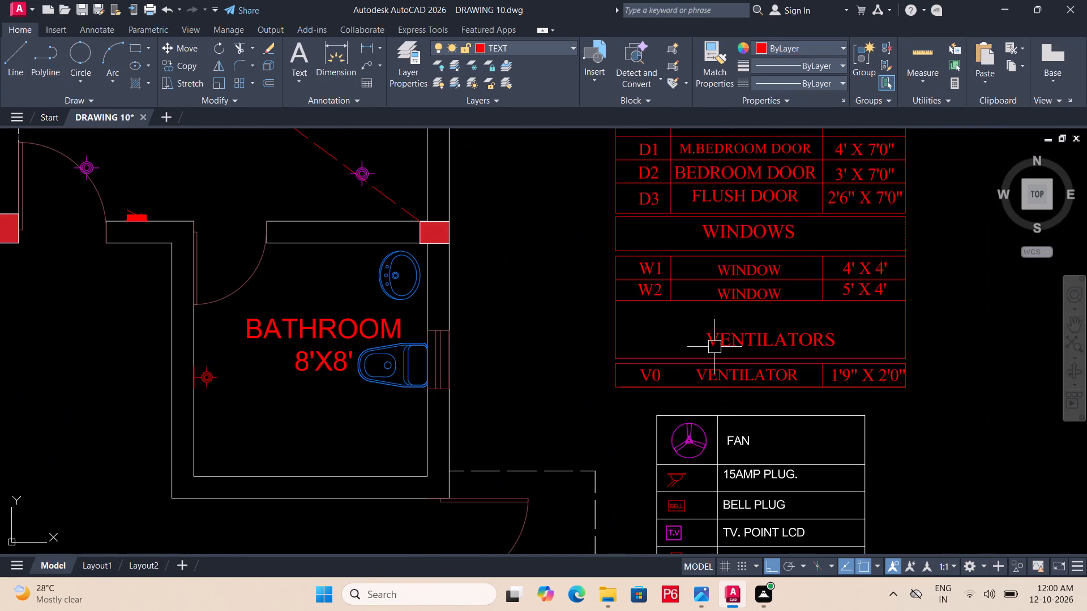
{"action": "middle_click_drag", "start_coordinate": [714, 347], "coordinate": [753, 335]}
{"action": "scroll", "coordinate": [714, 347], "scroll_direction": "down", "scroll_amount": 1}
{"action": "scroll", "coordinate": [748, 320], "scroll_direction": "up", "scroll_amount": 1}
{"action": "scroll", "coordinate": [748, 320], "scroll_direction": "down", "scroll_amount": 1}
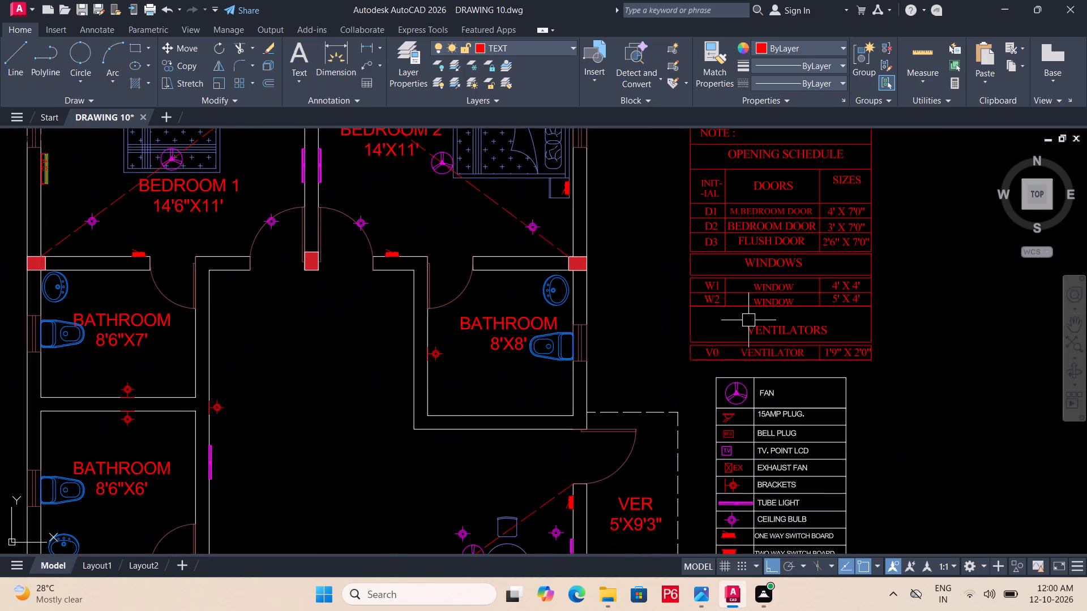
{"action": "scroll", "coordinate": [735, 335], "scroll_direction": "down", "scroll_amount": 2}
{"action": "middle_click_drag", "start_coordinate": [724, 343], "coordinate": [718, 274]}
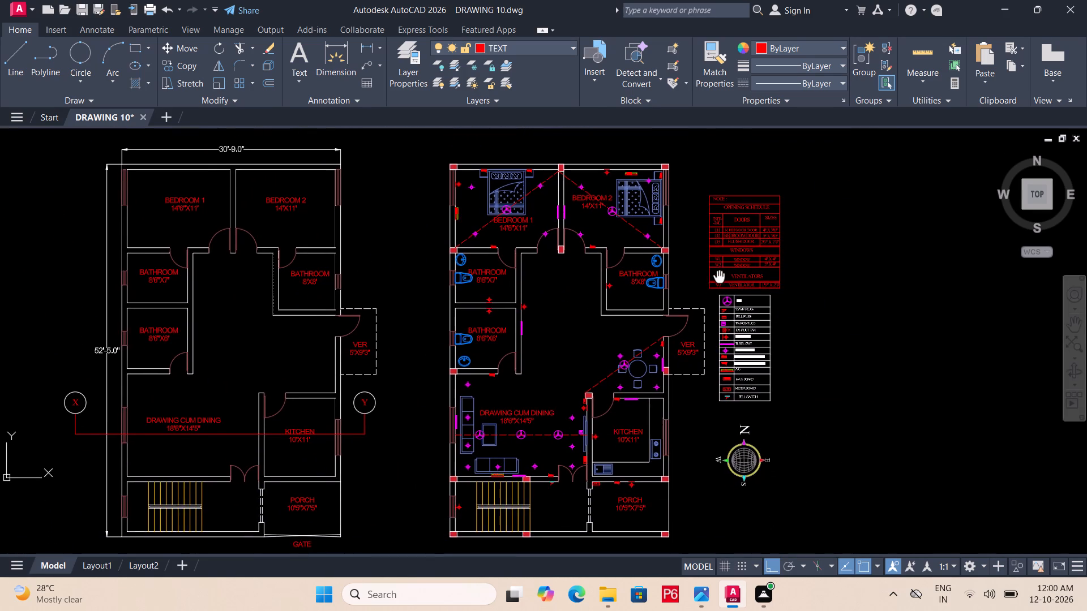
{"action": "middle_click_drag", "start_coordinate": [718, 274], "coordinate": [718, 273]}
{"action": "scroll", "coordinate": [648, 466], "scroll_direction": "up", "scroll_amount": 2}
{"action": "middle_click_drag", "start_coordinate": [673, 427], "coordinate": [634, 463]}
{"action": "scroll", "coordinate": [669, 434], "scroll_direction": "down", "scroll_amount": 1}
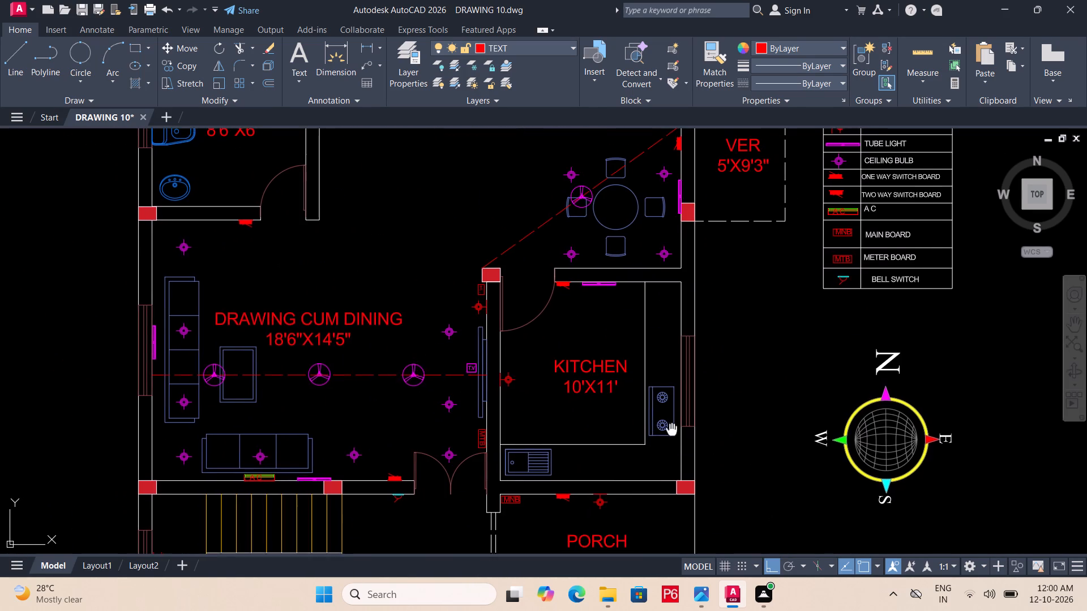
{"action": "middle_click_drag", "start_coordinate": [634, 463], "coordinate": [564, 502]}
{"action": "middle_click_drag", "start_coordinate": [754, 236], "coordinate": [736, 322]}
{"action": "scroll", "coordinate": [731, 313], "scroll_direction": "up", "scroll_amount": 2}
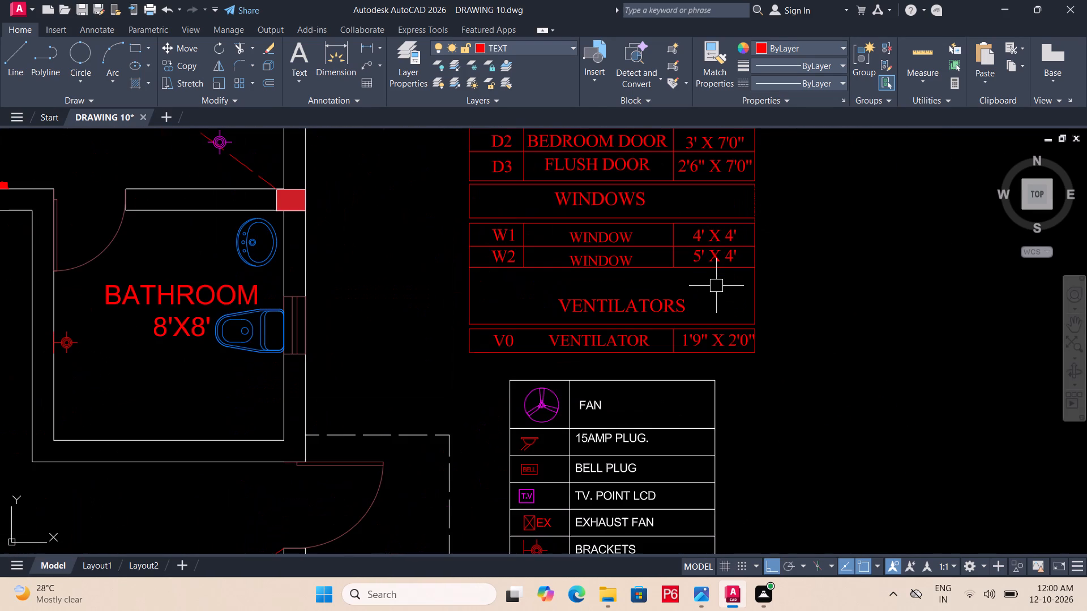
Copy the W2 tag from the opening schedule to the outer side windows of Bedroom 2 and Bedroom 1 in the furniture plan.
{"action": "scroll", "coordinate": [697, 251], "scroll_direction": "up", "scroll_amount": 1}
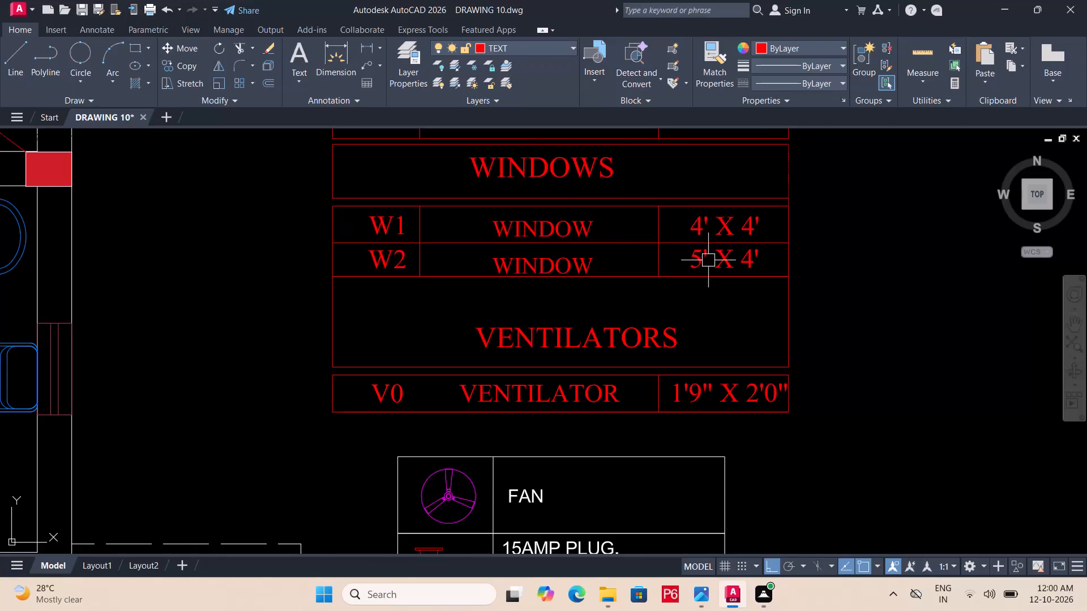
{"action": "scroll", "coordinate": [719, 266], "scroll_direction": "down", "scroll_amount": 1}
{"action": "middle_click_drag", "start_coordinate": [720, 268], "coordinate": [855, 333]}
{"action": "scroll", "coordinate": [720, 268], "scroll_direction": "down", "scroll_amount": 1}
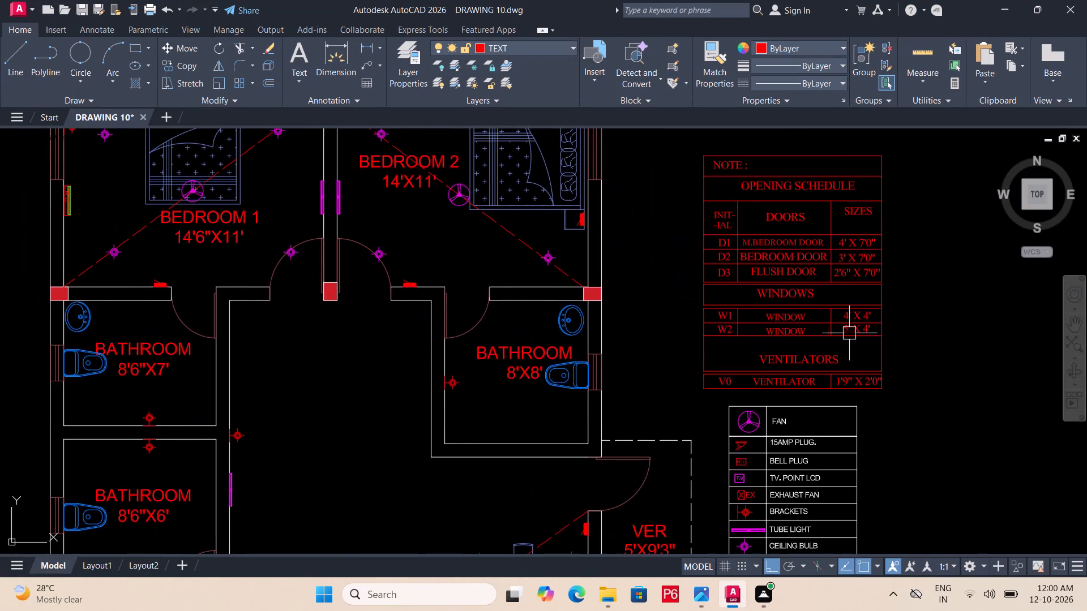
{"action": "scroll", "coordinate": [697, 321], "scroll_direction": "up", "scroll_amount": 2}
{"action": "left_click", "coordinate": [774, 351]}
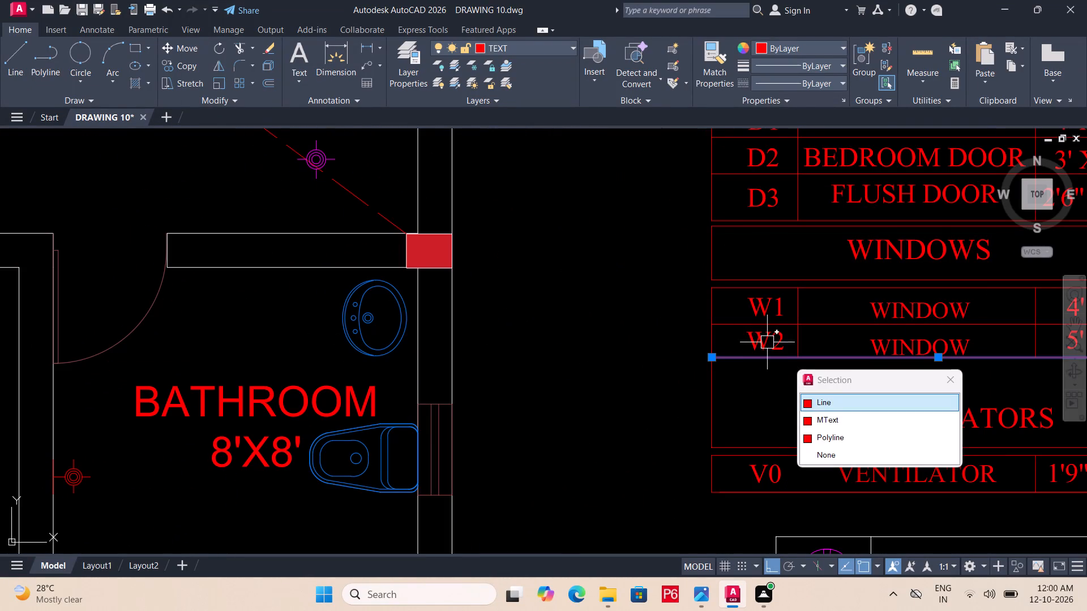
{"action": "key", "text": "Escape"}
{"action": "left_click", "coordinate": [767, 342]}
{"action": "type", "text": "CO"}
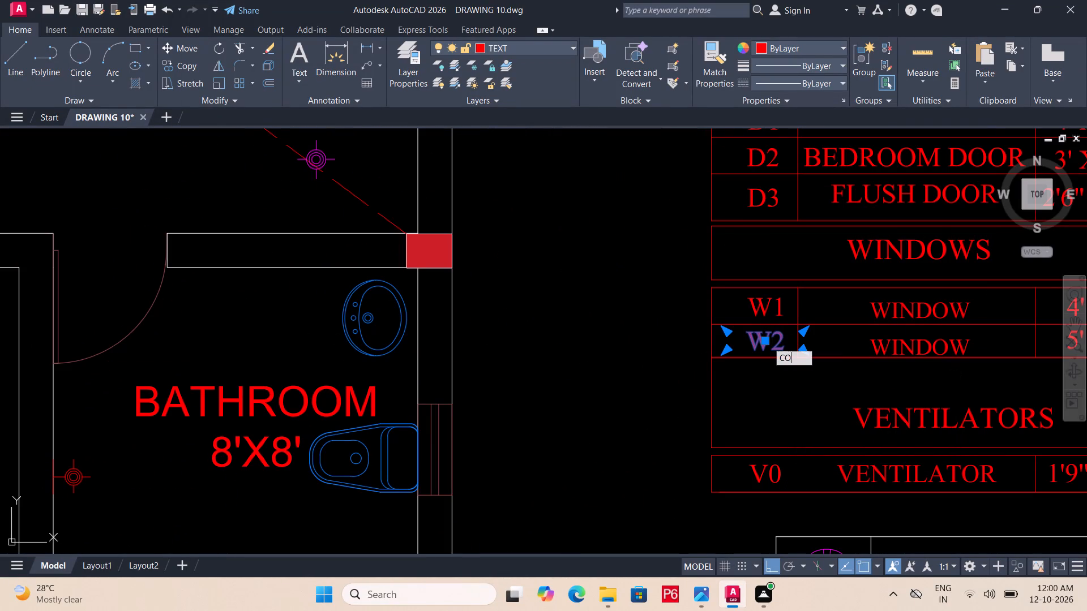
{"action": "key", "text": "space"}
{"action": "double_click", "coordinate": [767, 342]}
{"action": "middle_click_drag", "start_coordinate": [604, 89], "coordinate": [673, 433]}
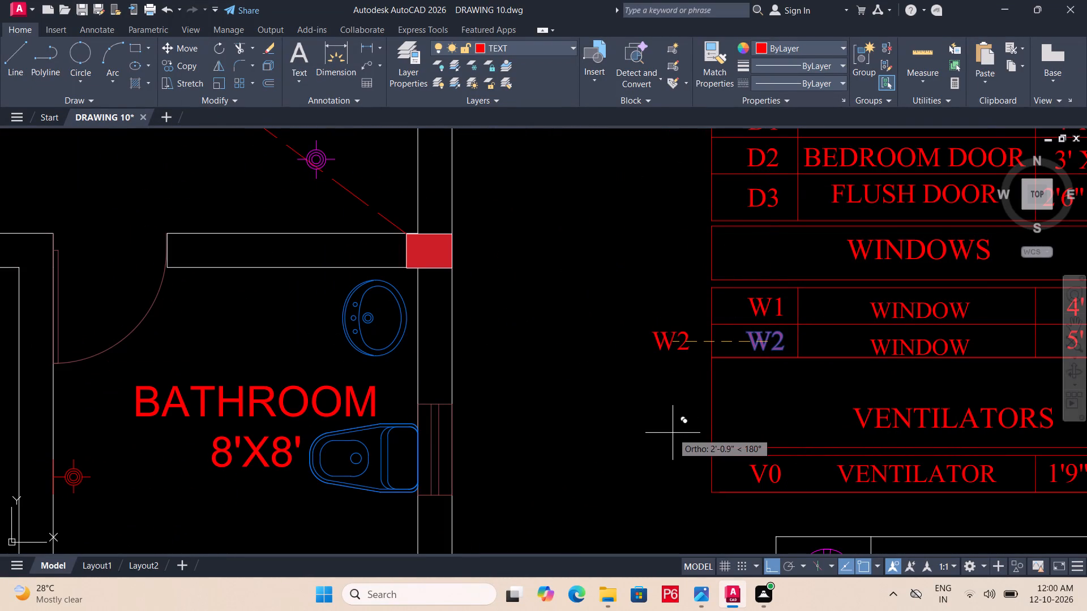
{"action": "key", "text": "F8"}
{"action": "middle_click_drag", "start_coordinate": [585, 255], "coordinate": [802, 610]}
{"action": "middle_click_drag", "start_coordinate": [734, 216], "coordinate": [724, 348]}
{"action": "double_click", "coordinate": [688, 337]}
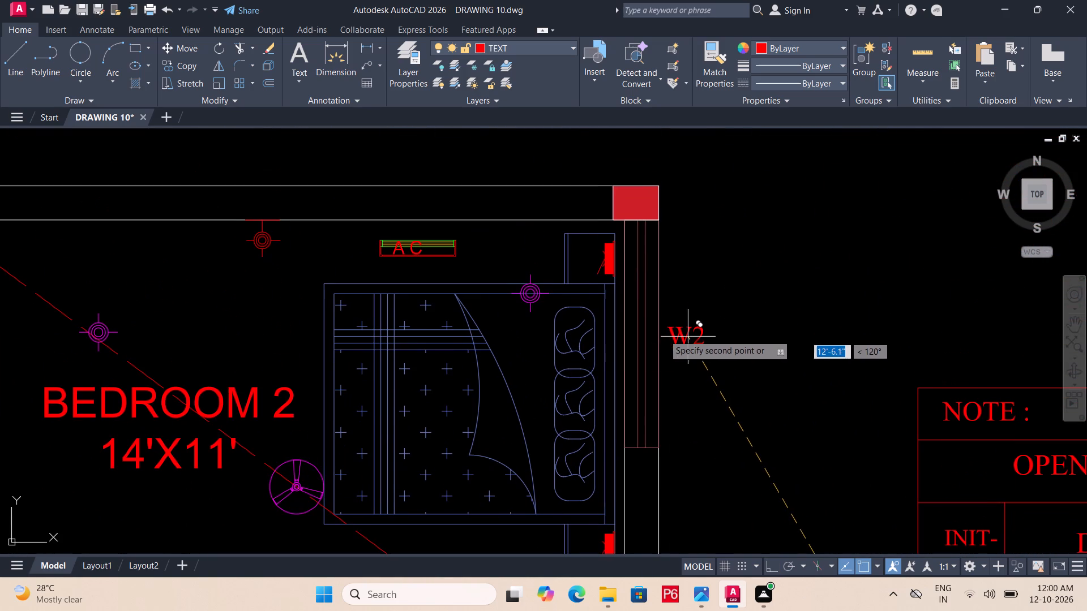
{"action": "middle_click_drag", "start_coordinate": [427, 345], "coordinate": [1086, 287]}
{"action": "middle_click_drag", "start_coordinate": [1, 234], "coordinate": [1086, 365]}
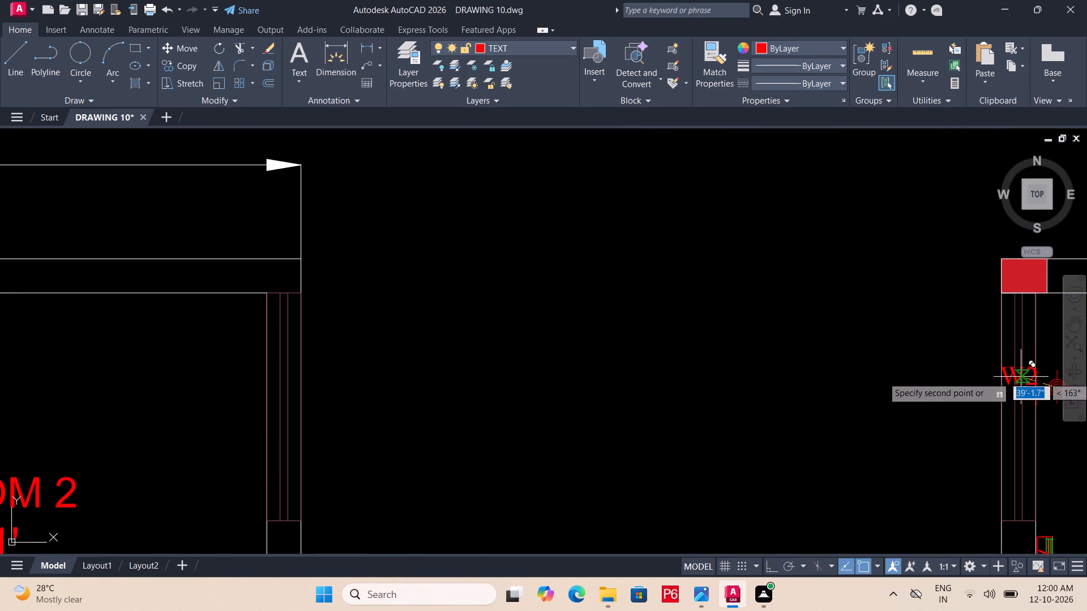
{"action": "left_click", "coordinate": [957, 401]}
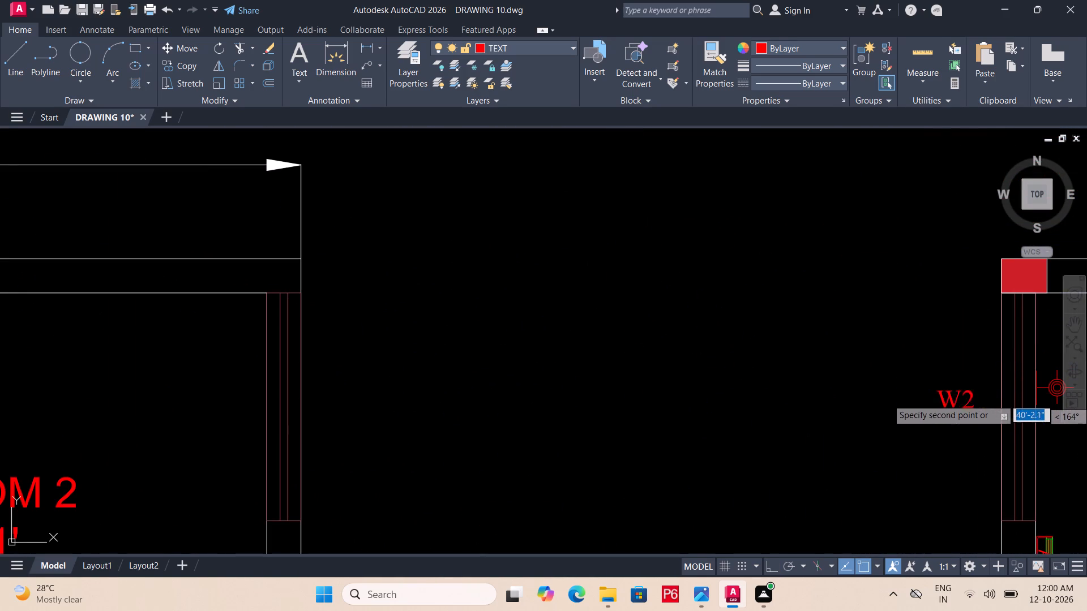
Save the drawing with the bedroom window tags in place.
{"action": "middle_click_drag", "start_coordinate": [902, 373], "coordinate": [247, 329]}
{"action": "scroll", "coordinate": [510, 329], "scroll_direction": "down", "scroll_amount": 2}
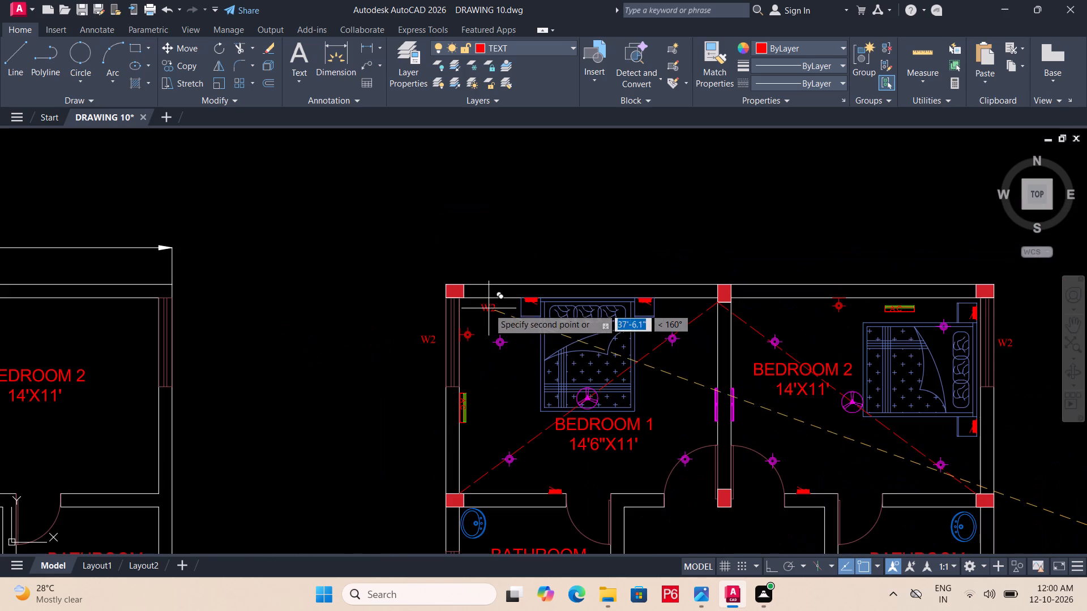
{"action": "key", "text": "ctrl+s"}
{"action": "key", "text": "ctrl+s"}
Copy the W2 tag from the opening schedule to the outer windows of the kitchen and the drawing cum dining room.
{"action": "middle_click_drag", "start_coordinate": [669, 381], "coordinate": [494, 224]}
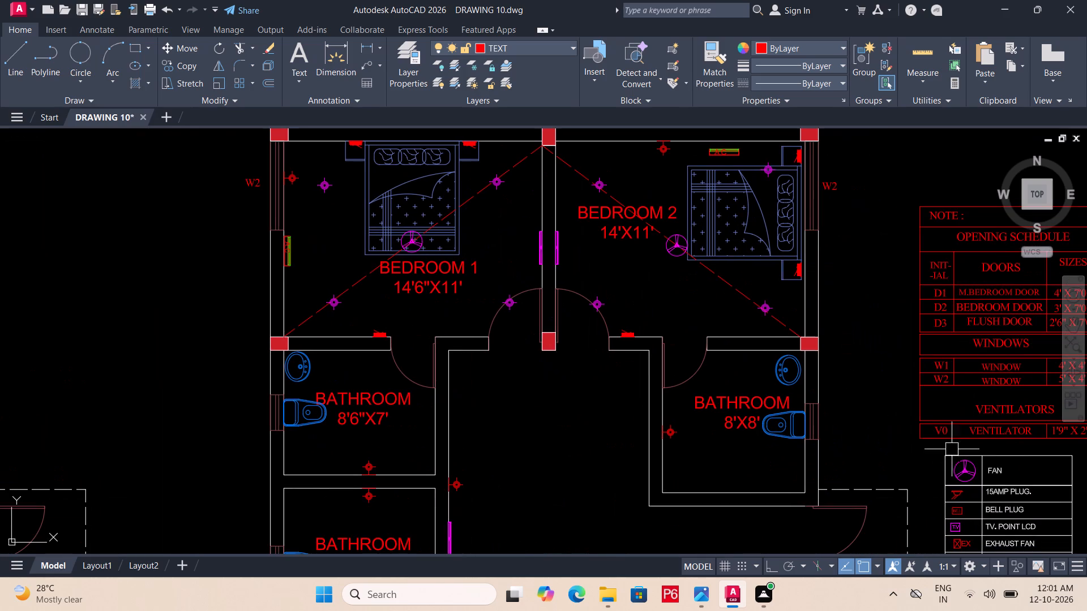
{"action": "middle_click_drag", "start_coordinate": [1038, 457], "coordinate": [939, 437]}
{"action": "scroll", "coordinate": [835, 348], "scroll_direction": "up", "scroll_amount": 2}
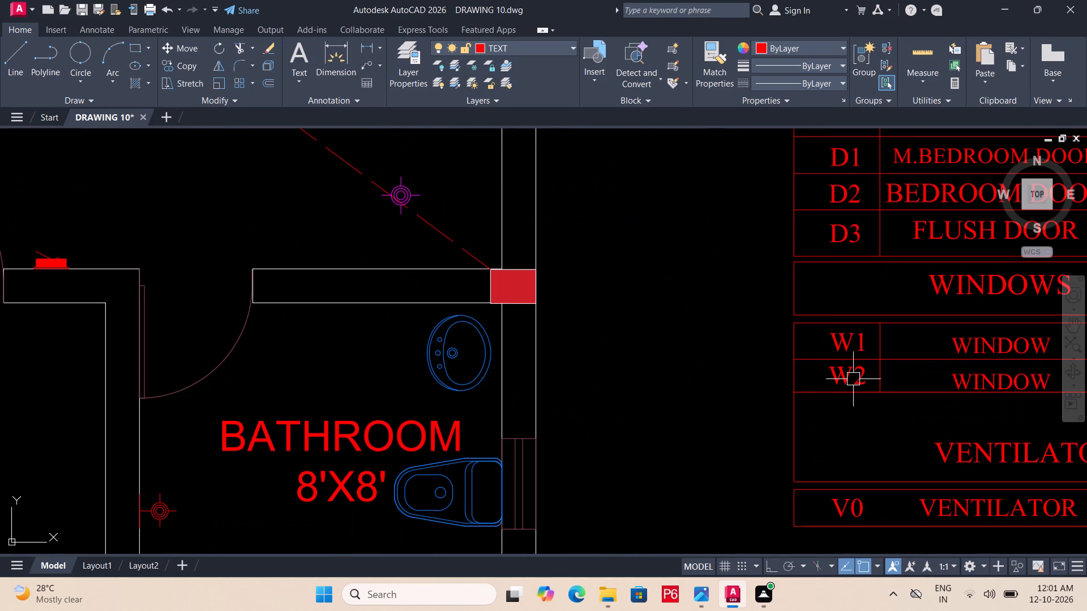
{"action": "left_click", "coordinate": [853, 378]}
{"action": "middle_click_drag", "start_coordinate": [884, 382], "coordinate": [473, 376]}
{"action": "type", "text": "COP"}
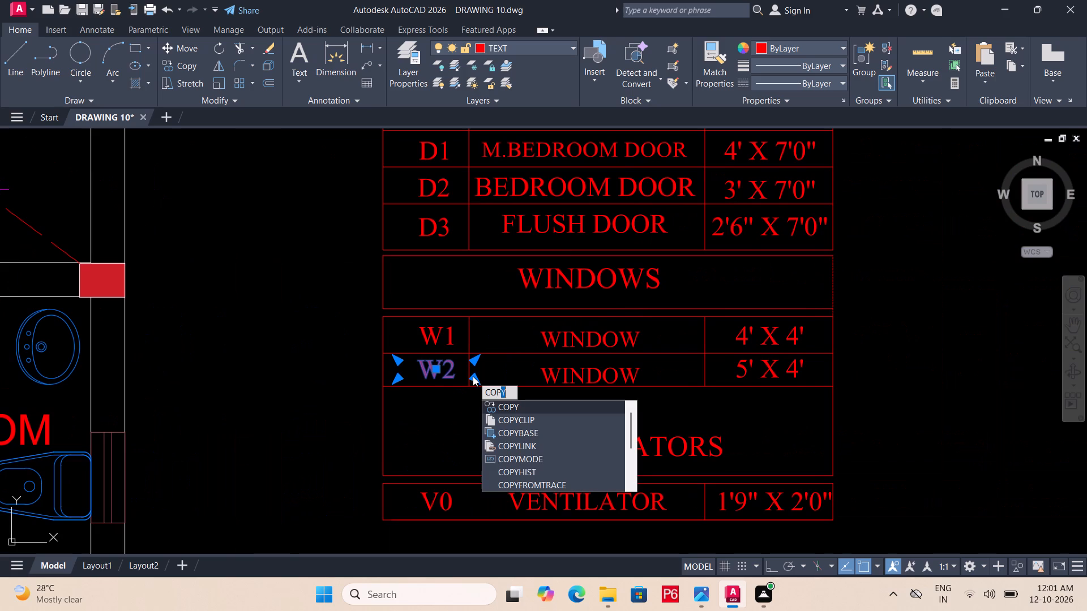
{"action": "key", "text": "space"}
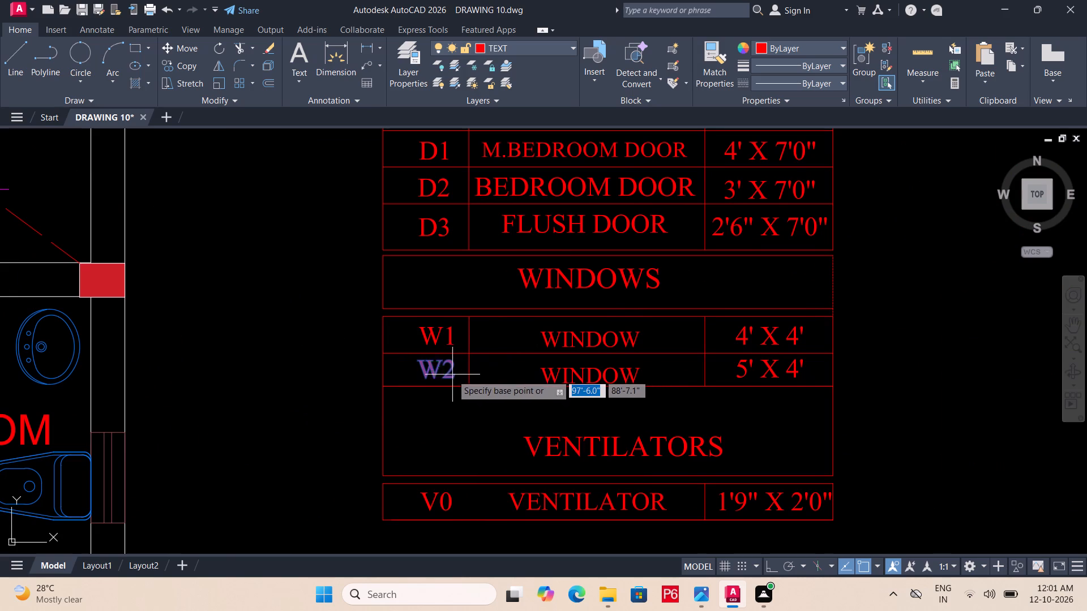
{"action": "left_click", "coordinate": [452, 375]}
{"action": "middle_click_drag", "start_coordinate": [162, 403], "coordinate": [818, 313]}
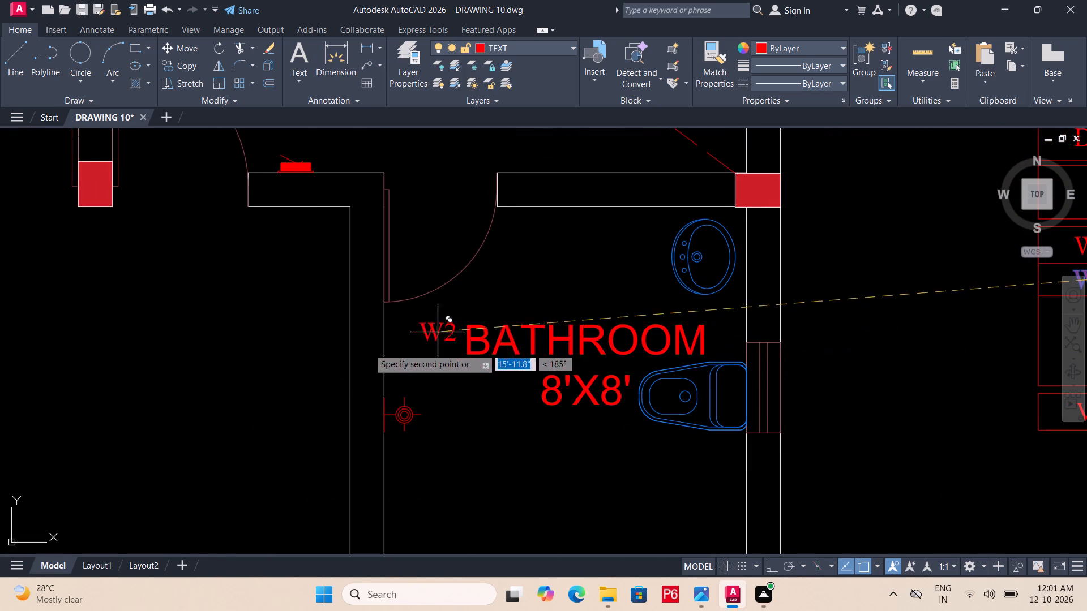
{"action": "scroll", "coordinate": [447, 273], "scroll_direction": "down", "scroll_amount": 2}
{"action": "middle_click_drag", "start_coordinate": [464, 273], "coordinate": [583, 273]}
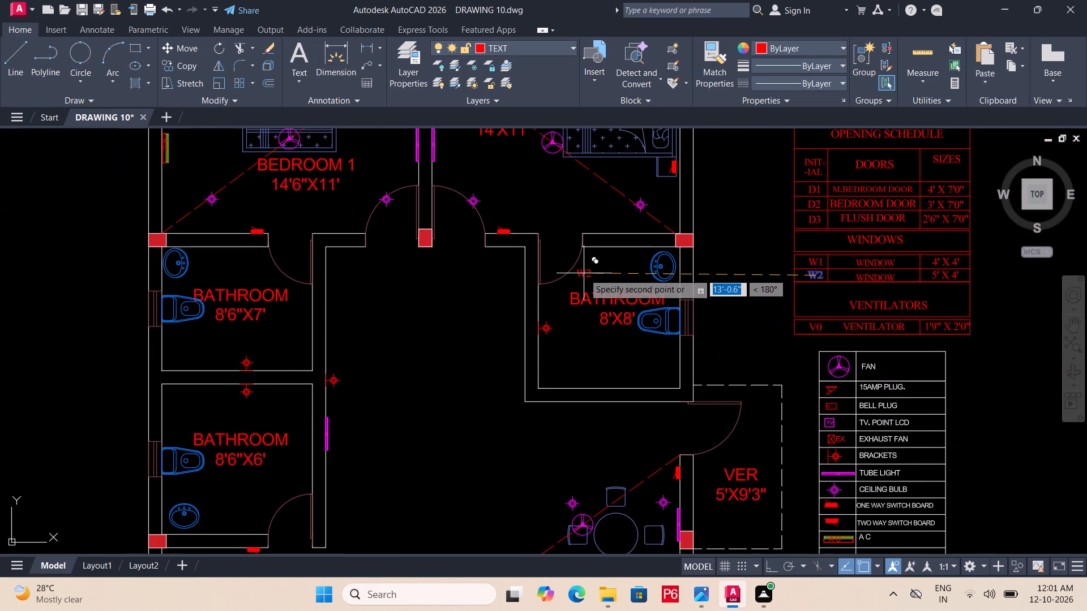
{"action": "scroll", "coordinate": [255, 335], "scroll_direction": "down", "scroll_amount": 1}
{"action": "middle_click_drag", "start_coordinate": [414, 420], "coordinate": [453, 334]}
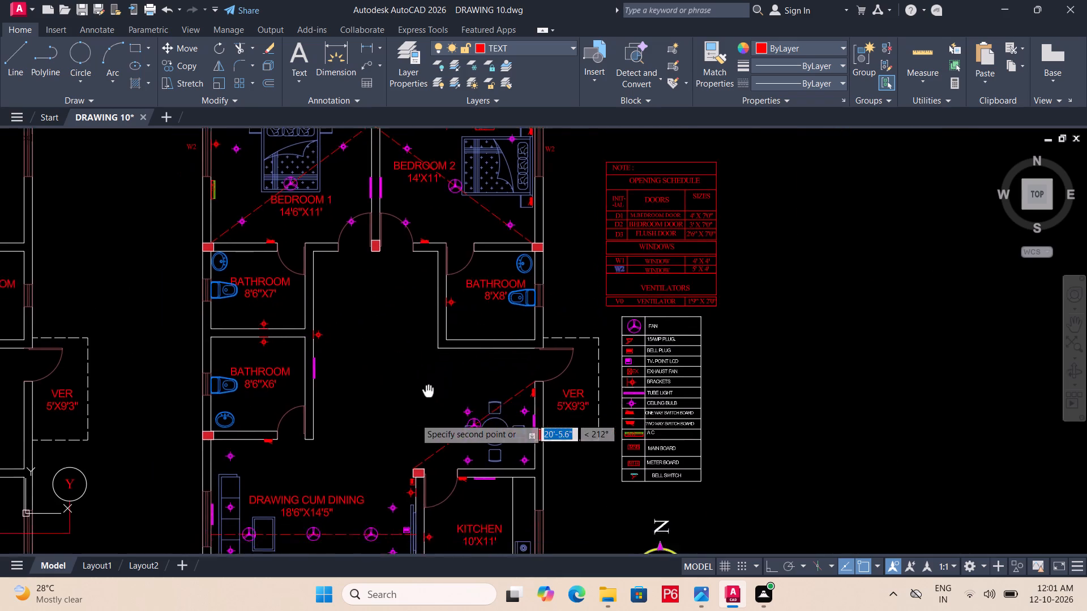
{"action": "middle_click_drag", "start_coordinate": [453, 334], "coordinate": [492, 245]}
{"action": "scroll", "coordinate": [612, 384], "scroll_direction": "up", "scroll_amount": 1}
{"action": "left_click", "coordinate": [618, 403]}
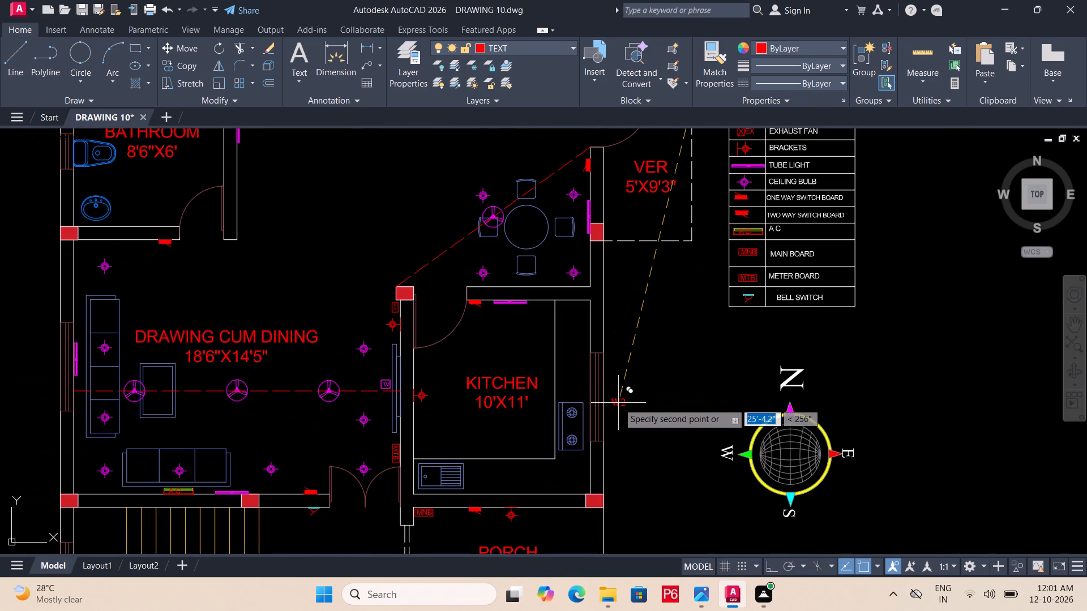
{"action": "middle_click_drag", "start_coordinate": [383, 411], "coordinate": [628, 402]}
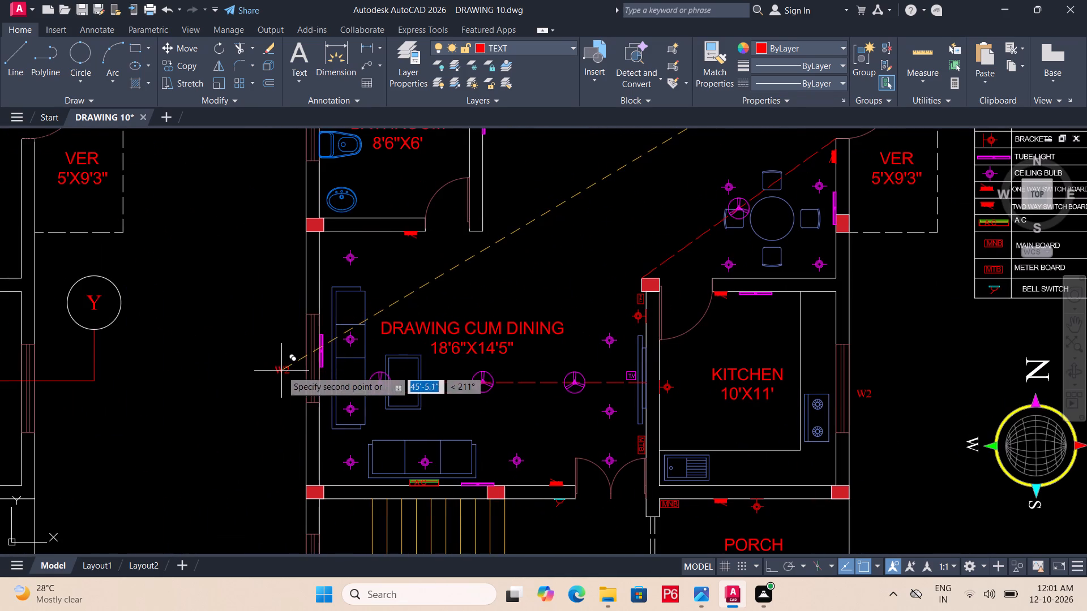
{"action": "left_click", "coordinate": [281, 370]}
{"action": "middle_click_drag", "start_coordinate": [605, 359], "coordinate": [472, 320]}
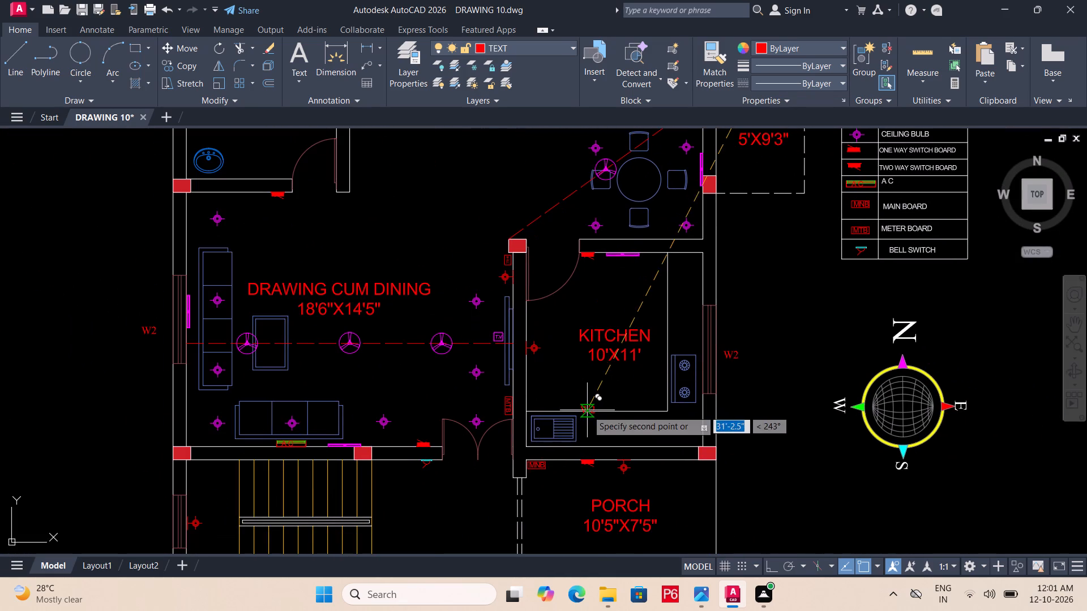
{"action": "key", "text": "Escape"}
Save the drawing with the kitchen and drawing cum dining window tags.
{"action": "key", "text": "ctrl+s"}
{"action": "key", "text": "ctrl+s"}
{"action": "key", "text": "ctrl+s"}
Copy the V0 tag from the opening schedule to the outside of the 8'X8' bathroom's ventilator.
{"action": "middle_click_drag", "start_coordinate": [603, 397], "coordinate": [523, 509]}
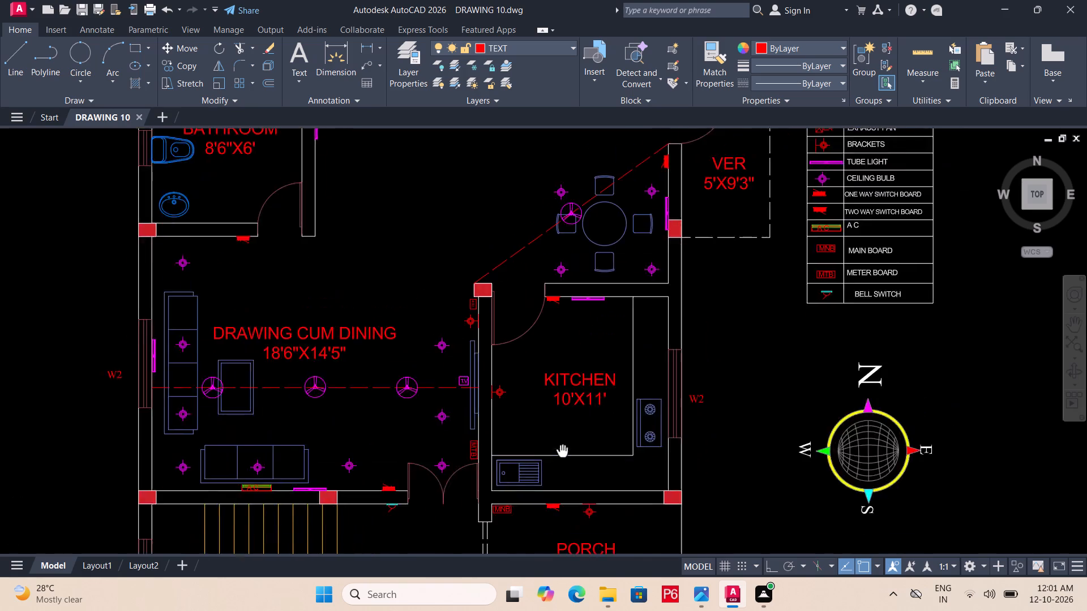
{"action": "middle_click_drag", "start_coordinate": [523, 509], "coordinate": [511, 557]}
{"action": "middle_click_drag", "start_coordinate": [832, 179], "coordinate": [763, 375]}
{"action": "scroll", "coordinate": [682, 256], "scroll_direction": "up", "scroll_amount": 1}
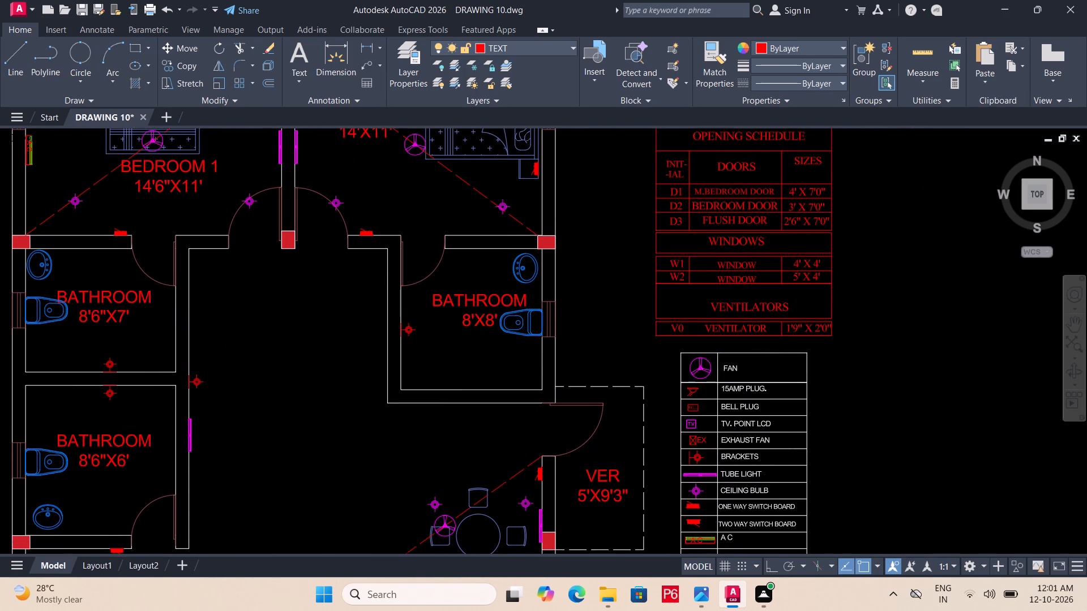
{"action": "scroll", "coordinate": [667, 375], "scroll_direction": "up", "scroll_amount": 1}
{"action": "middle_click_drag", "start_coordinate": [672, 353], "coordinate": [678, 330]}
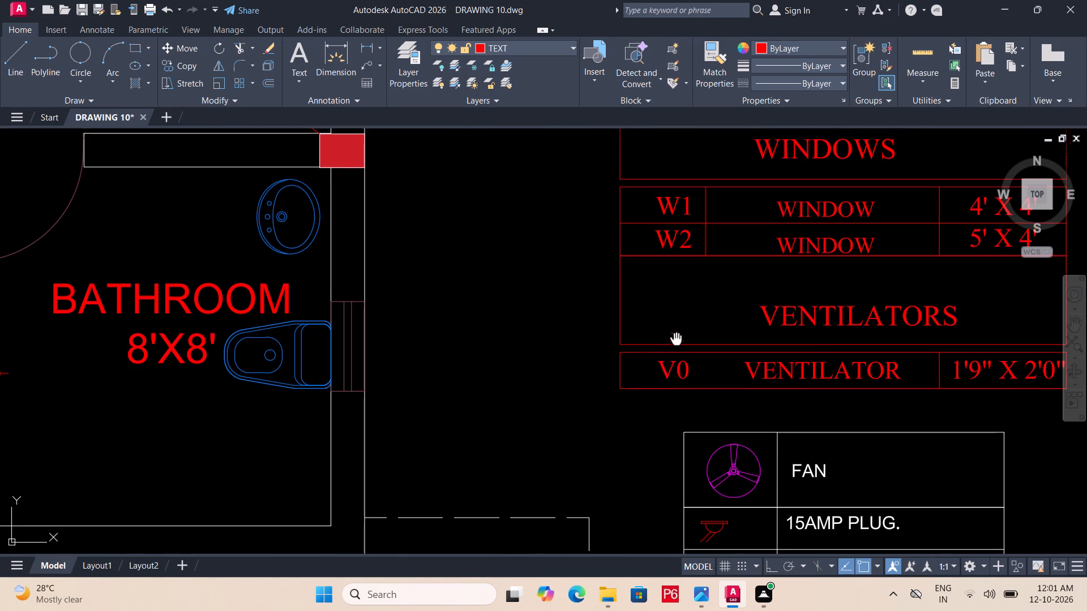
{"action": "middle_click_drag", "start_coordinate": [678, 330], "coordinate": [678, 329]}
{"action": "left_click", "coordinate": [683, 353]}
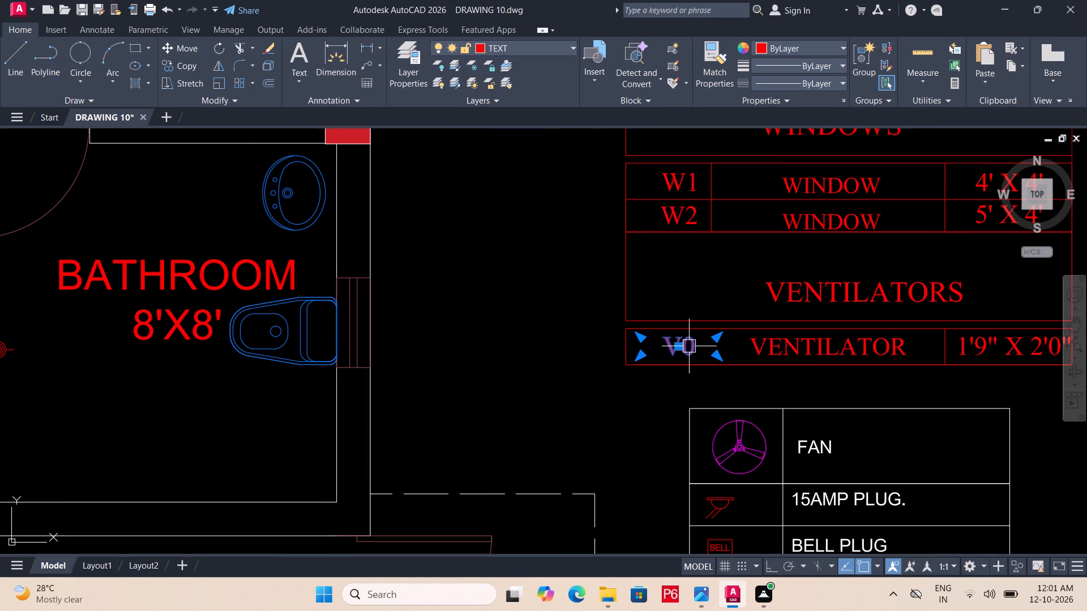
{"action": "type", "text": "CO"}
{"action": "key", "text": "space"}
{"action": "double_click", "coordinate": [689, 346]}
{"action": "middle_click_drag", "start_coordinate": [507, 372], "coordinate": [602, 346]}
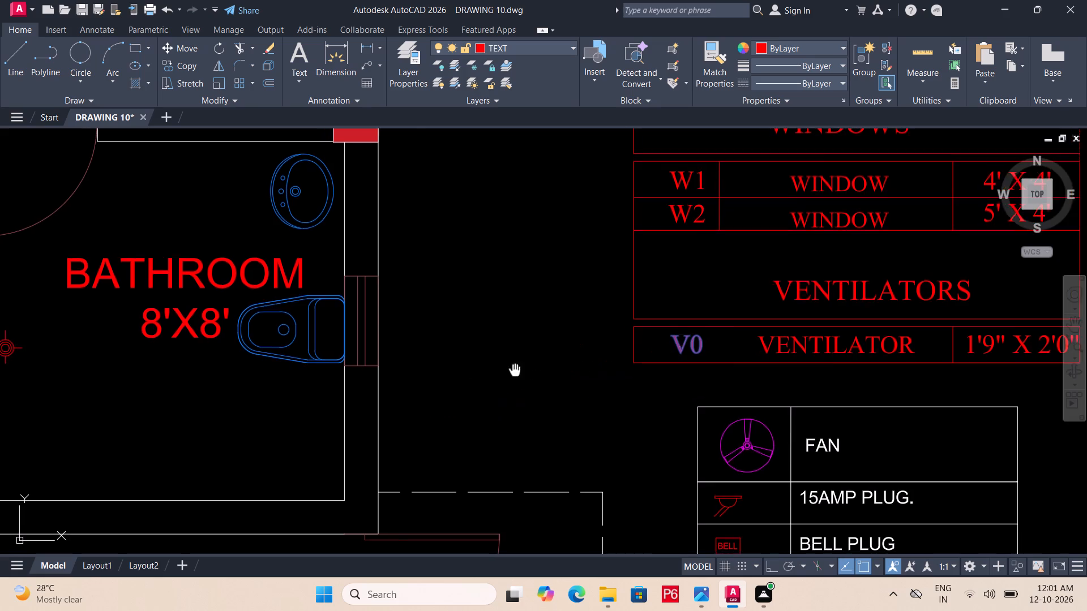
{"action": "middle_click_drag", "start_coordinate": [602, 346], "coordinate": [767, 342]}
{"action": "left_click", "coordinate": [652, 295]}
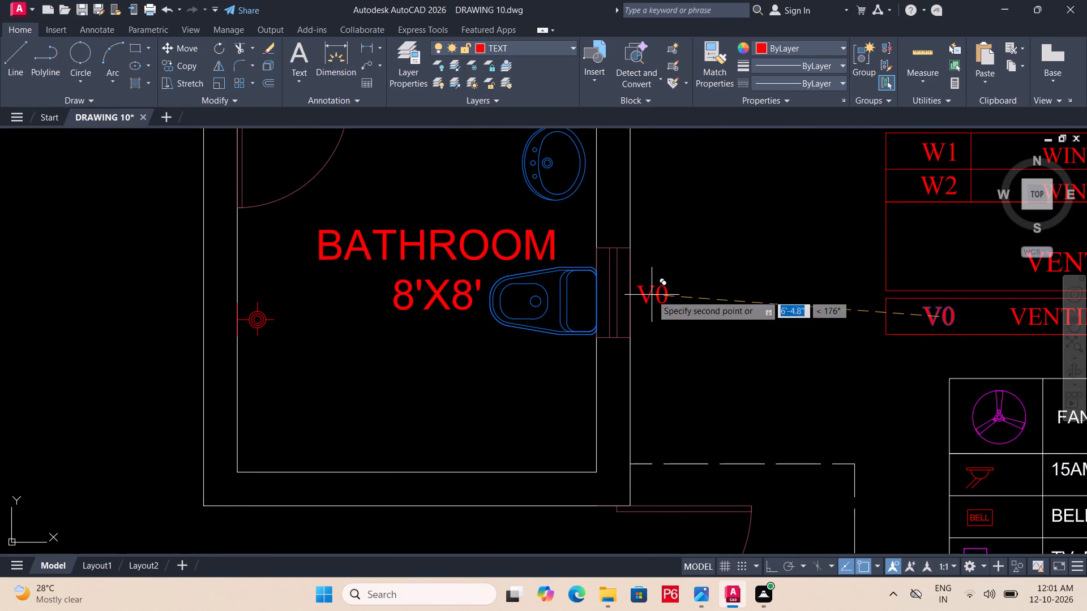
Place further V0 copies outside the ventilators of the 8'6"X7' and 8'6"X6' bathrooms.
{"action": "middle_click_drag", "start_coordinate": [443, 320], "coordinate": [1001, 356]}
{"action": "scroll", "coordinate": [461, 320], "scroll_direction": "down", "scroll_amount": 1}
{"action": "scroll", "coordinate": [716, 311], "scroll_direction": "down", "scroll_amount": 2}
{"action": "scroll", "coordinate": [586, 329], "scroll_direction": "up", "scroll_amount": 2}
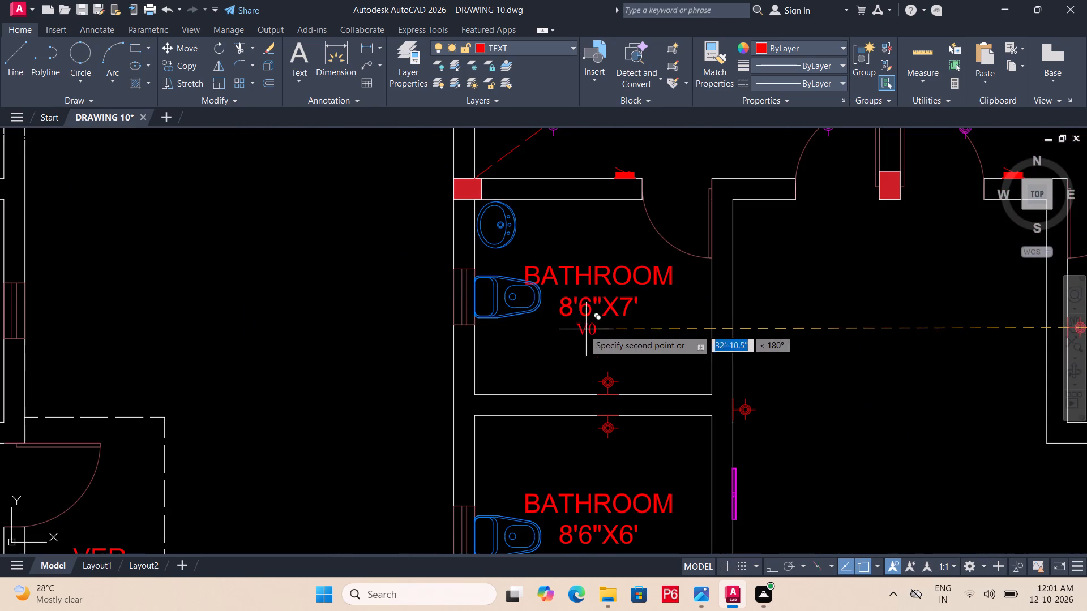
{"action": "left_click", "coordinate": [432, 297]}
{"action": "middle_click_drag", "start_coordinate": [460, 350], "coordinate": [499, 191]}
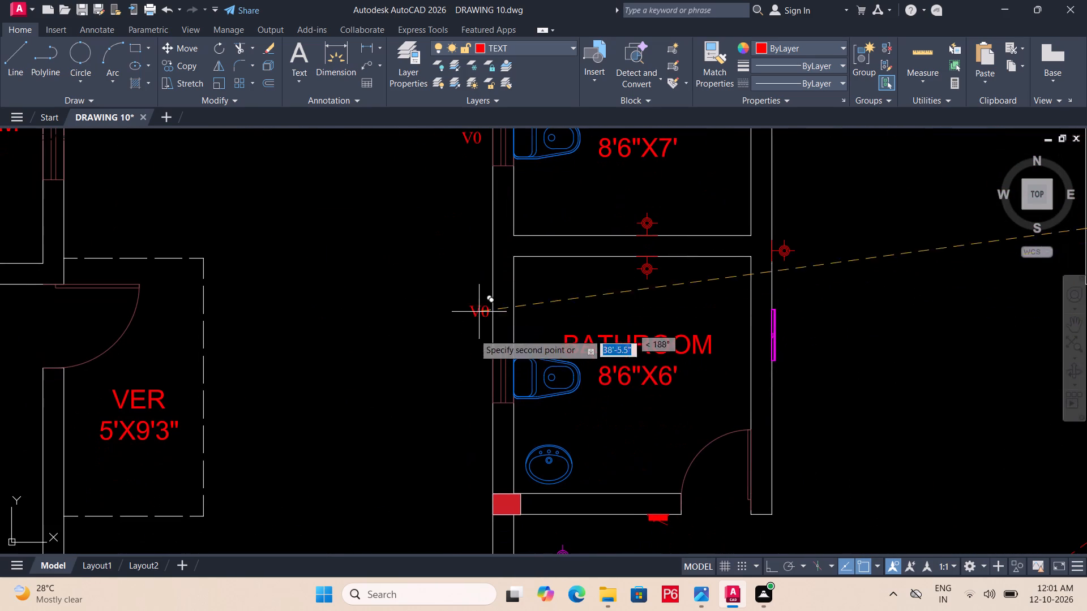
{"action": "left_click", "coordinate": [475, 368]}
Place another V0 copy outside the opening in the staircase's outer wall.
{"action": "middle_click_drag", "start_coordinate": [539, 324], "coordinate": [505, 160]}
{"action": "scroll", "coordinate": [530, 283], "scroll_direction": "down", "scroll_amount": 1}
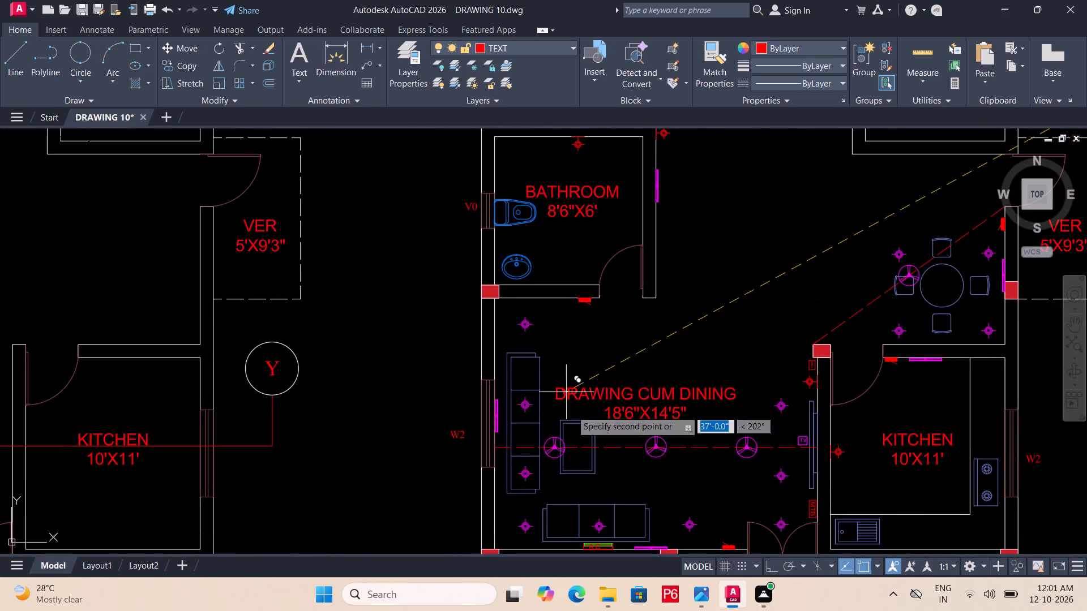
{"action": "middle_click_drag", "start_coordinate": [572, 419], "coordinate": [477, 271]}
{"action": "middle_click_drag", "start_coordinate": [575, 429], "coordinate": [543, 334]}
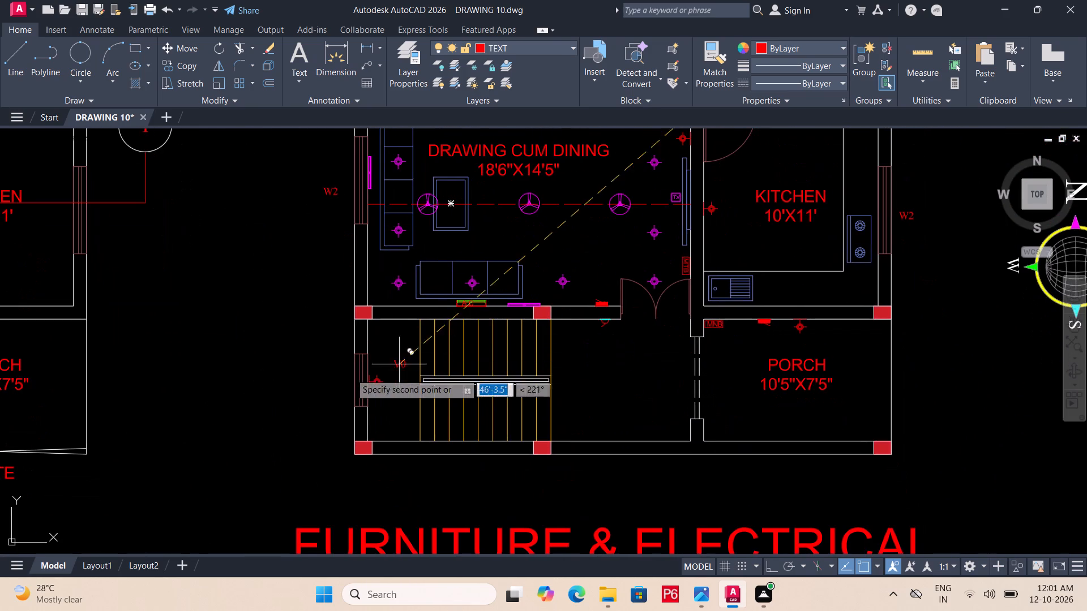
{"action": "scroll", "coordinate": [331, 376], "scroll_direction": "up", "scroll_amount": 1}
{"action": "left_click", "coordinate": [347, 381]}
Save the drawing with the V0 ventilator tags in place.
{"action": "middle_click_drag", "start_coordinate": [606, 304], "coordinate": [428, 535]}
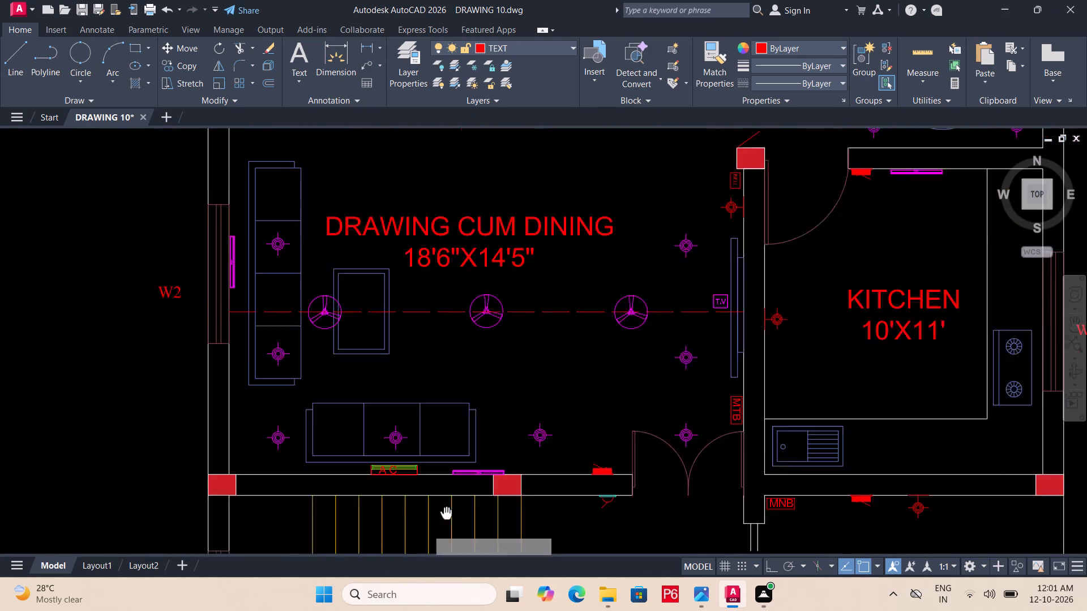
{"action": "scroll", "coordinate": [630, 276], "scroll_direction": "down", "scroll_amount": 1}
{"action": "middle_click_drag", "start_coordinate": [631, 276], "coordinate": [594, 444]}
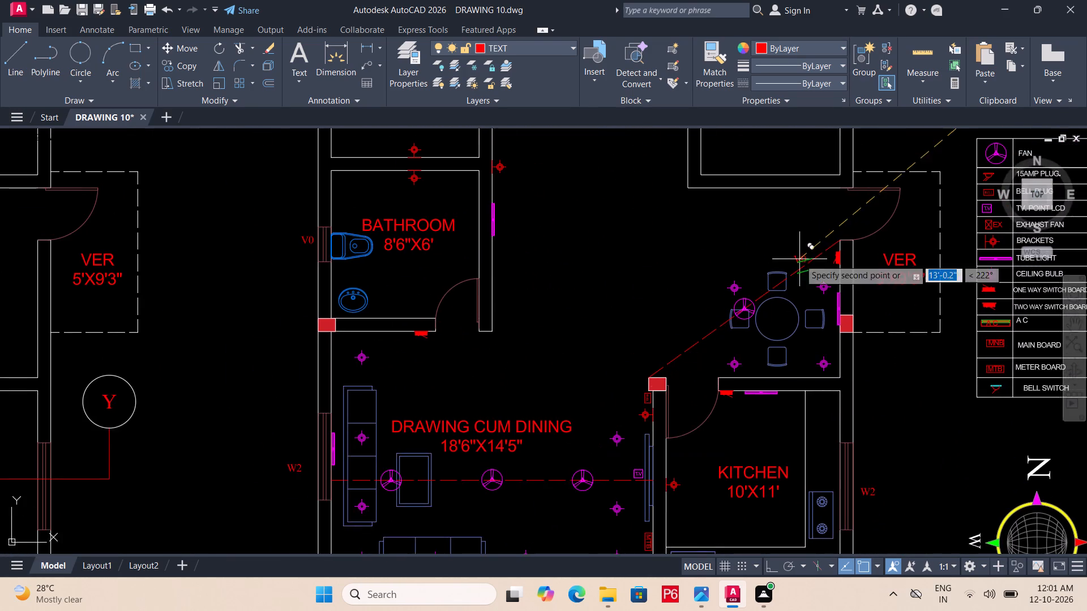
{"action": "middle_click_drag", "start_coordinate": [801, 259], "coordinate": [716, 576]}
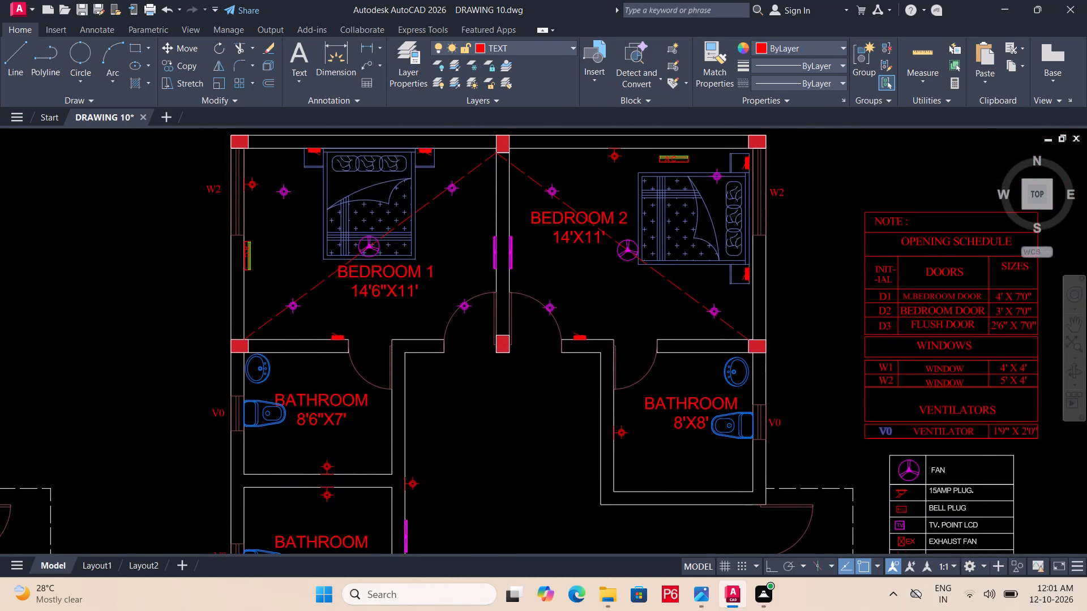
{"action": "middle_click_drag", "start_coordinate": [716, 576], "coordinate": [754, 484]}
{"action": "key", "text": "ctrl+s"}
{"action": "key", "text": "ctrl+s"}
{"action": "key", "text": "ctrl+s"}
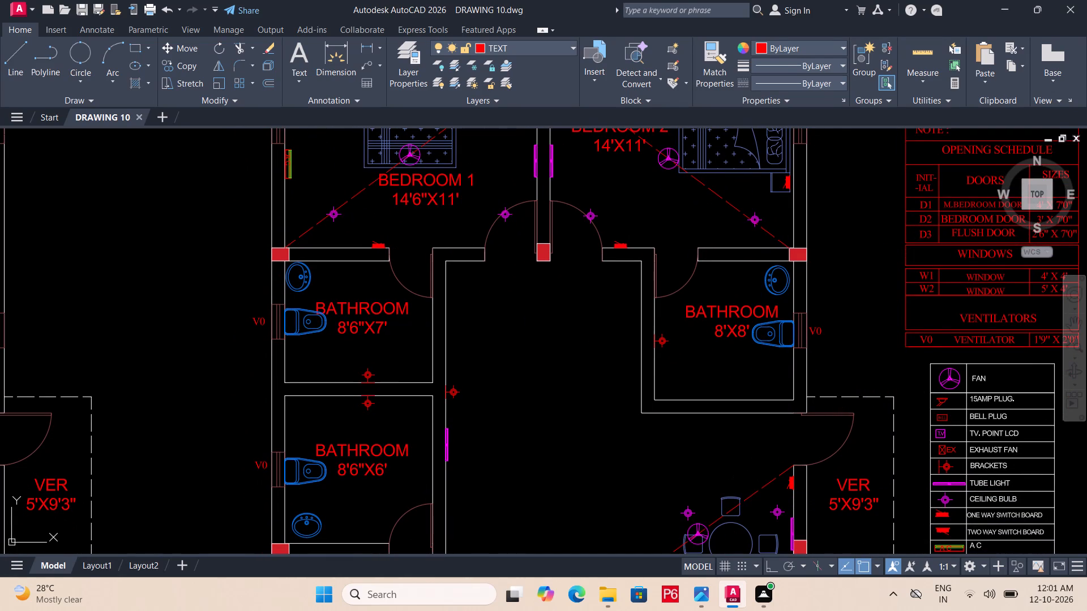
{"action": "key", "text": "ctrl+s"}
{"action": "key", "text": "ctrl+s"}
{"action": "key", "text": "ctrl+s"}
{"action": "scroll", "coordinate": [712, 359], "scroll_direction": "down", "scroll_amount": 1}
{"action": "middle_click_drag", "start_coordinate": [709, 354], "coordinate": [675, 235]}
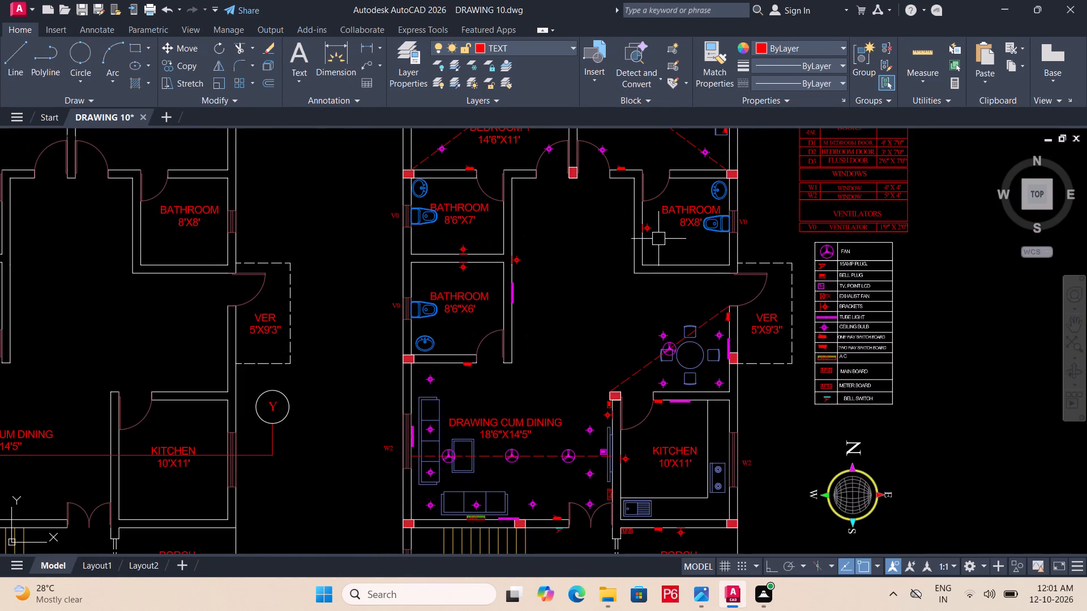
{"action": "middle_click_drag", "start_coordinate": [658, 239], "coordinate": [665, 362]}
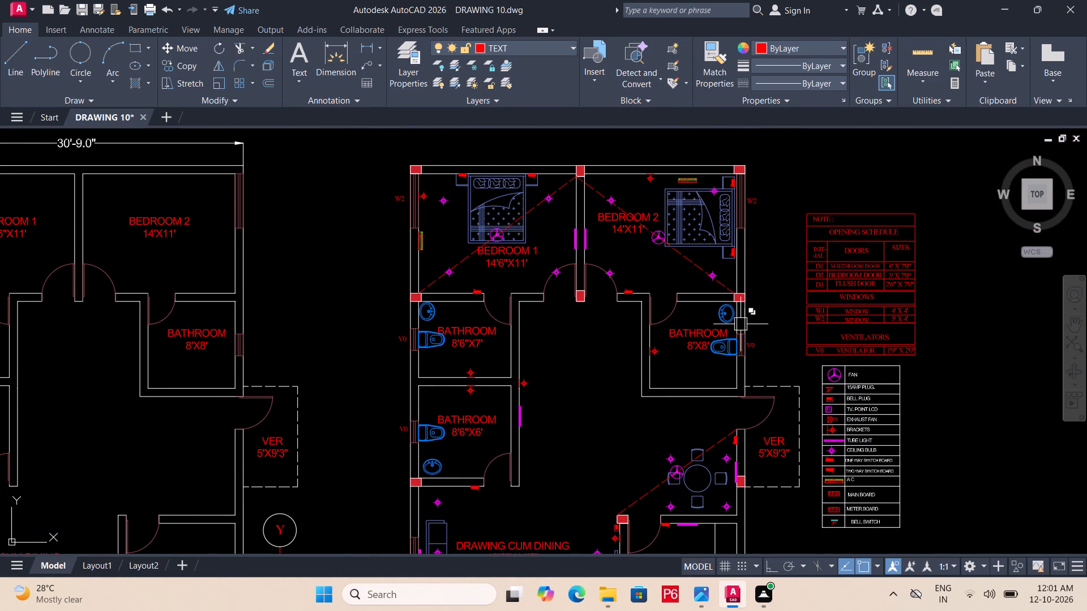
Copy the D1 tag from the opening schedule to the double entrance door of the drawing cum dining room.
{"action": "middle_click_drag", "start_coordinate": [760, 325], "coordinate": [760, 289]}
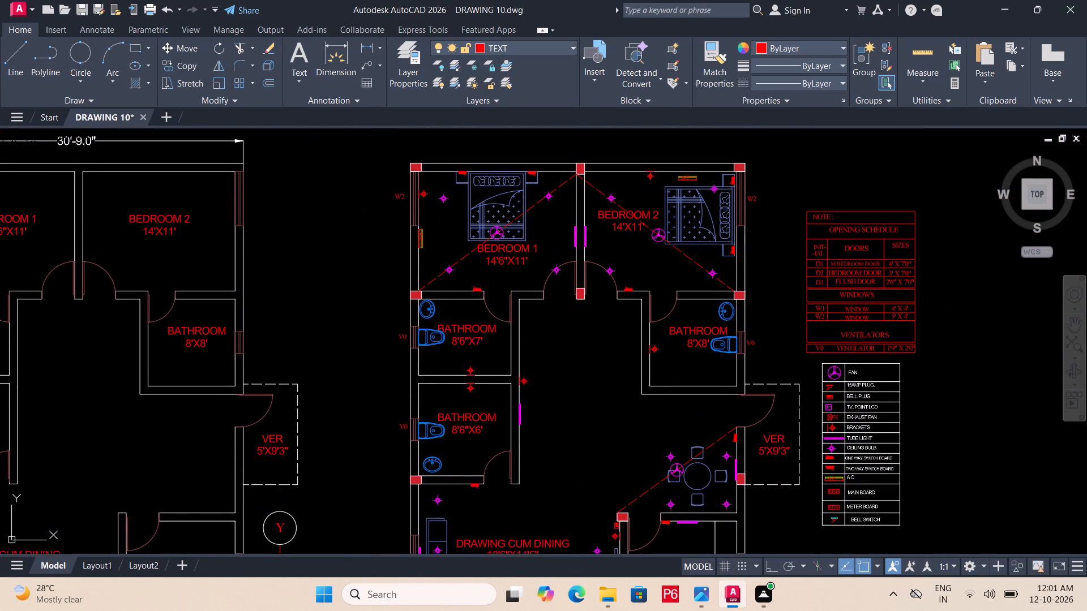
{"action": "middle_click_drag", "start_coordinate": [760, 289], "coordinate": [763, 242]}
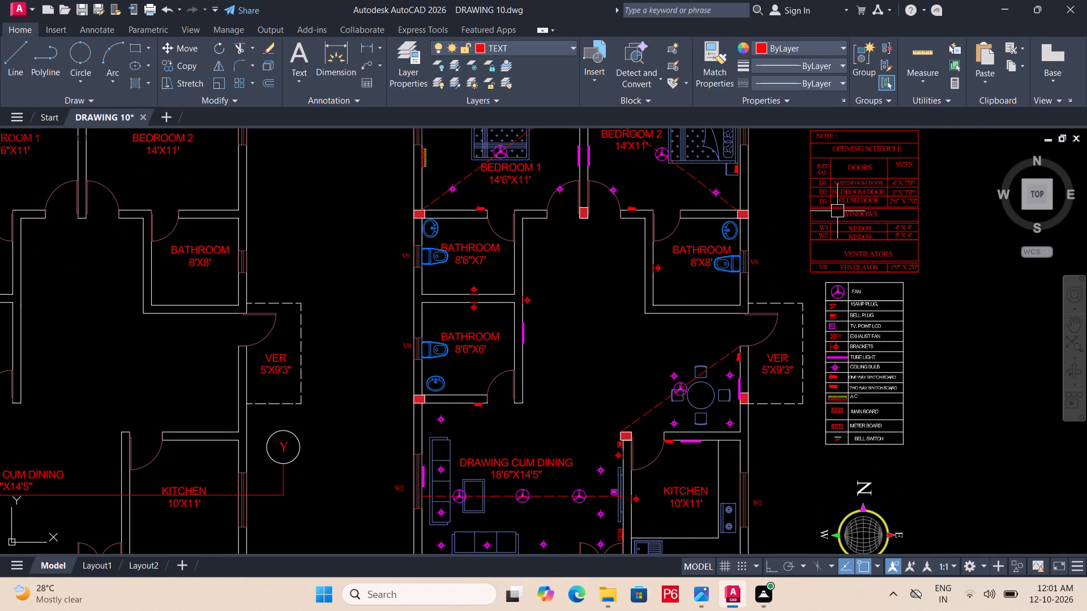
{"action": "scroll", "coordinate": [816, 182], "scroll_direction": "up", "scroll_amount": 2}
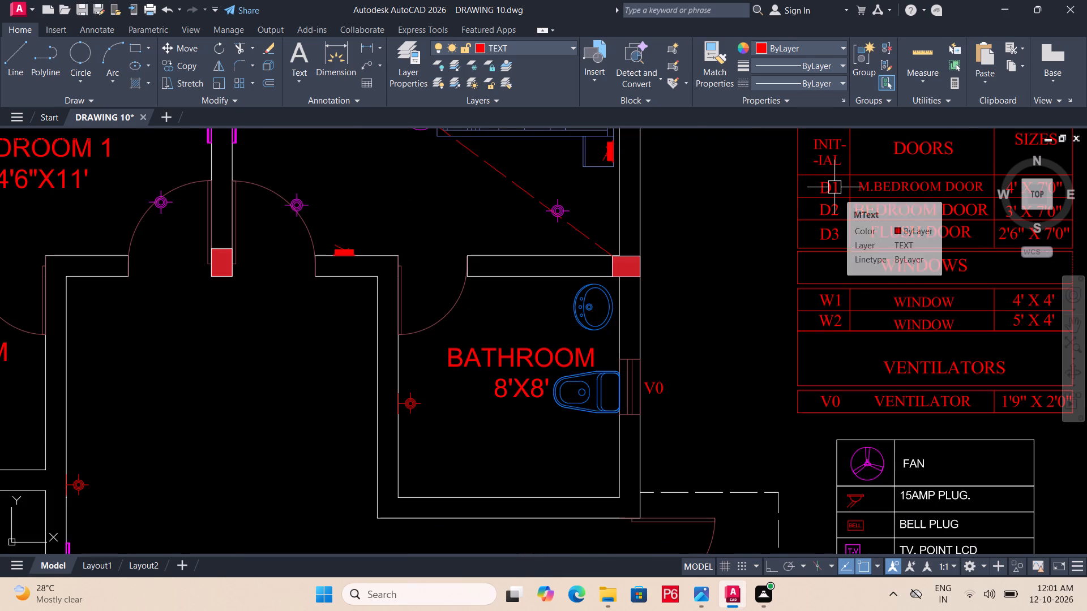
{"action": "left_click", "coordinate": [834, 187]}
{"action": "type", "text": "CO"}
{"action": "key", "text": "space"}
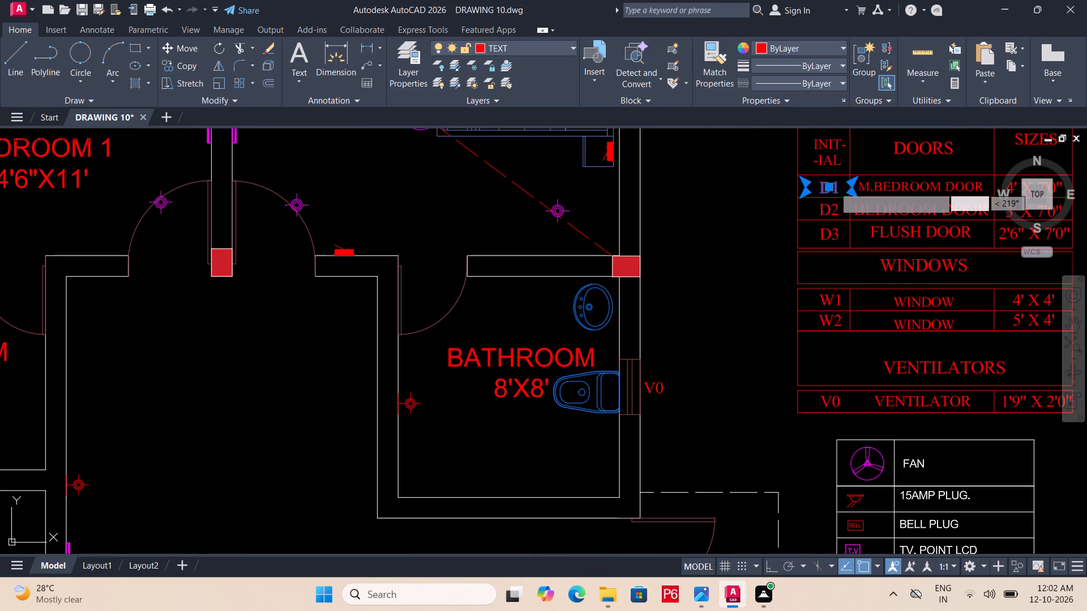
{"action": "left_click", "coordinate": [834, 187]}
{"action": "middle_click_drag", "start_coordinate": [487, 387], "coordinate": [659, 148]}
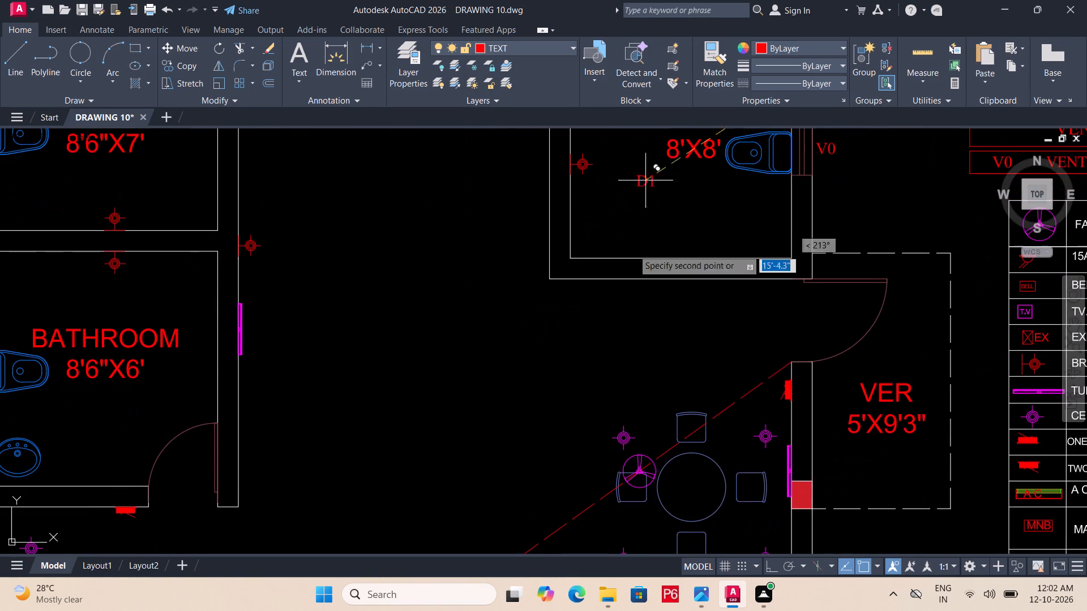
{"action": "middle_click_drag", "start_coordinate": [601, 334], "coordinate": [671, 116]}
{"action": "middle_click_drag", "start_coordinate": [460, 426], "coordinate": [555, 221]}
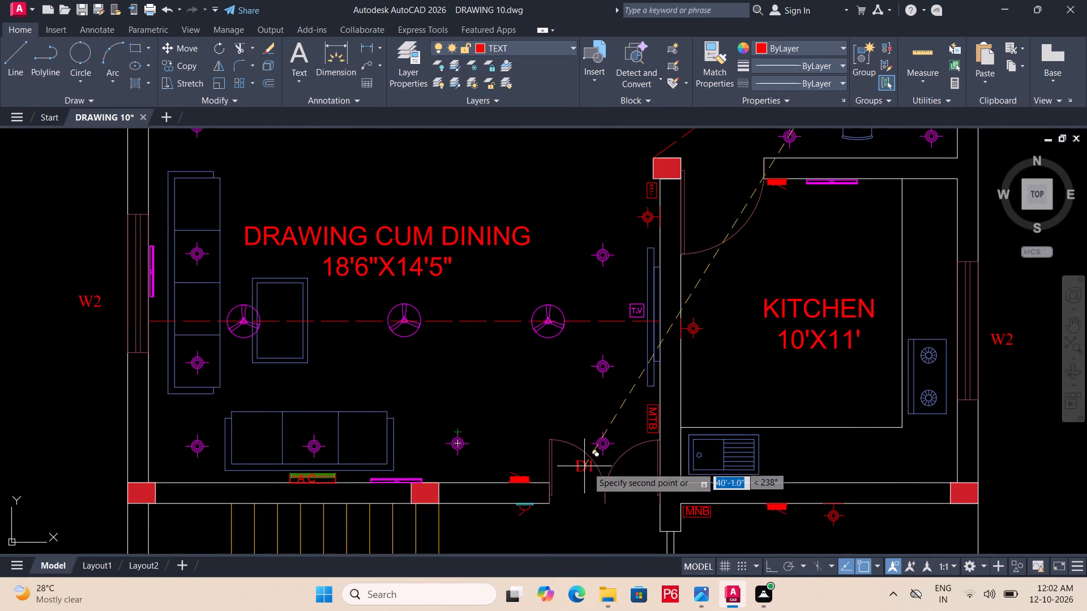
{"action": "left_click", "coordinate": [603, 493]}
{"action": "key", "text": "Escape"}
Copy the D3 tag from the opening schedule to the door opening of the 8'6"X7' bathroom.
{"action": "middle_click_drag", "start_coordinate": [721, 381], "coordinate": [529, 610]}
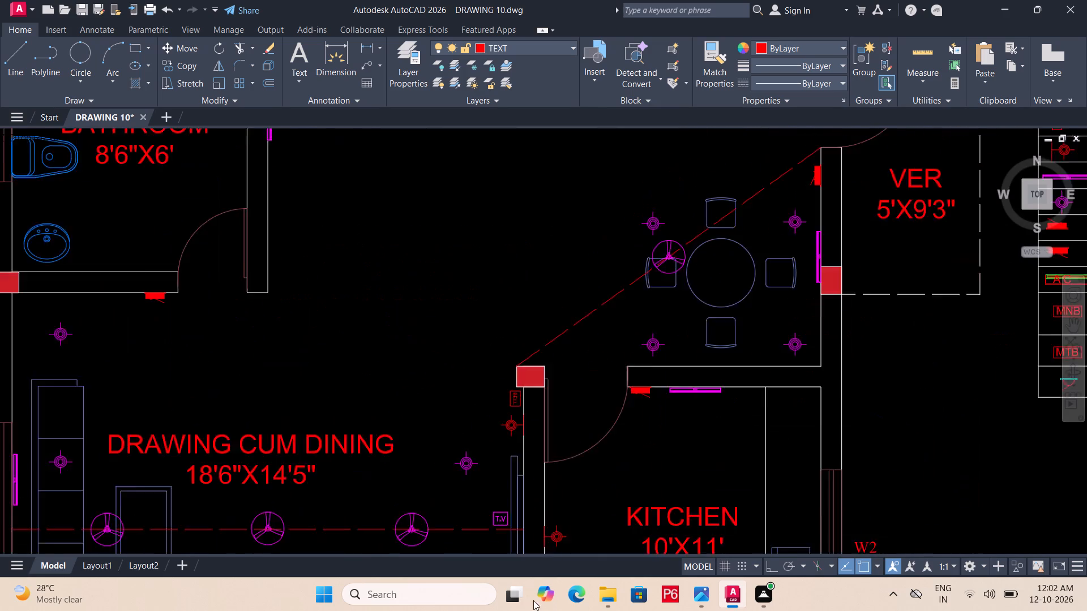
{"action": "middle_click_drag", "start_coordinate": [801, 247], "coordinate": [669, 610]}
{"action": "middle_click_drag", "start_coordinate": [821, 265], "coordinate": [737, 367]}
{"action": "scroll", "coordinate": [774, 303], "scroll_direction": "up", "scroll_amount": 2}
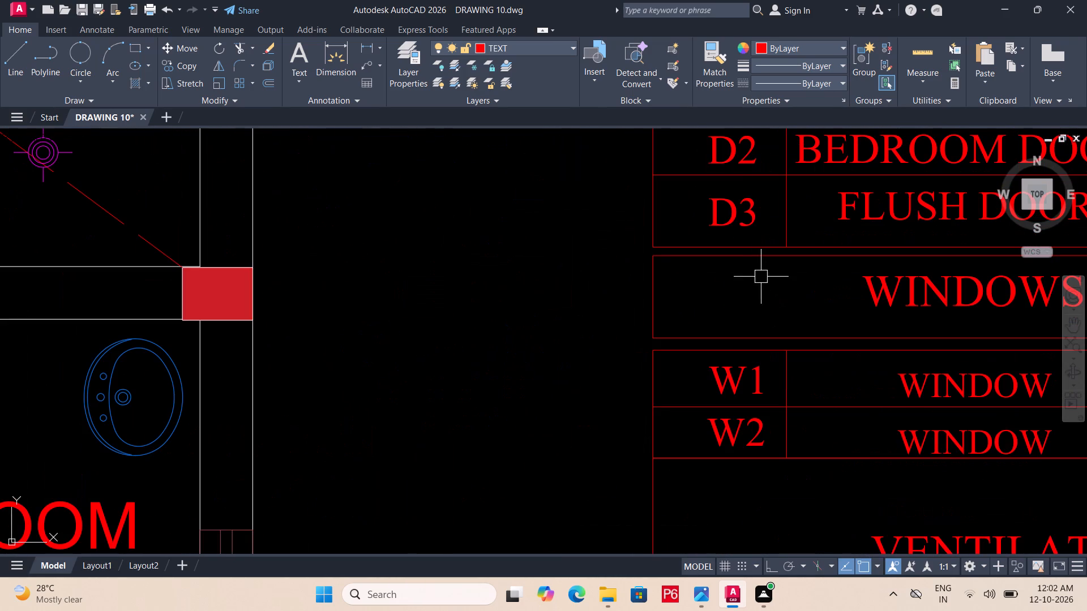
{"action": "left_click", "coordinate": [751, 205]}
{"action": "type", "text": "CO"}
{"action": "key", "text": "space"}
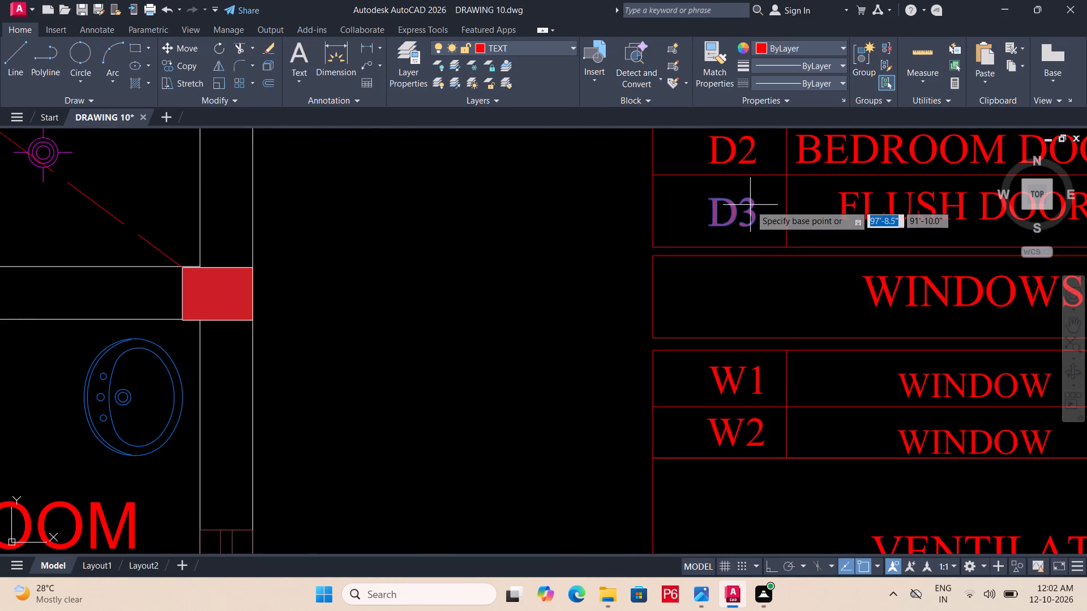
{"action": "left_click", "coordinate": [750, 205]}
{"action": "middle_click_drag", "start_coordinate": [401, 369], "coordinate": [881, 161]}
{"action": "scroll", "coordinate": [452, 345], "scroll_direction": "down", "scroll_amount": 2}
{"action": "scroll", "coordinate": [925, 141], "scroll_direction": "down", "scroll_amount": 3}
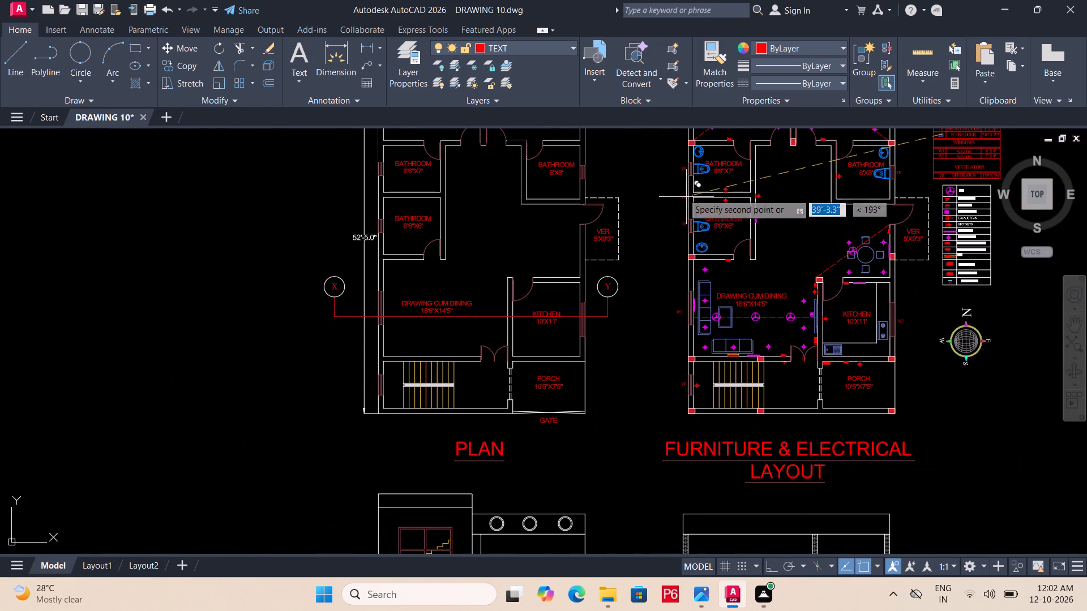
{"action": "middle_click_drag", "start_coordinate": [707, 180], "coordinate": [602, 286]}
{"action": "scroll", "coordinate": [603, 286], "scroll_direction": "up", "scroll_amount": 3}
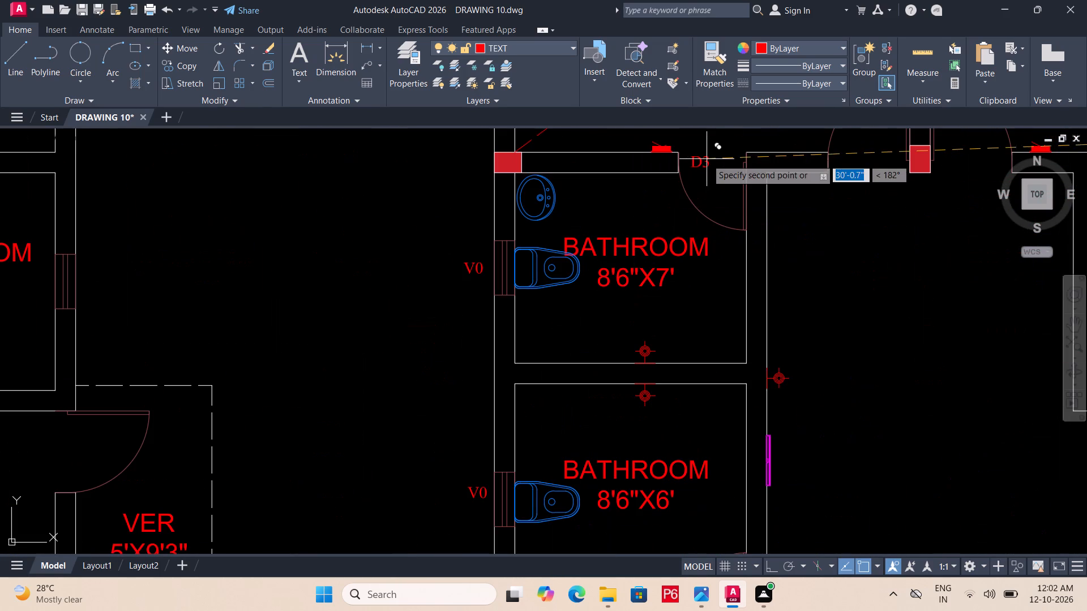
{"action": "left_click", "coordinate": [716, 159]}
Place further D3 copies in the door openings of the 8'6"X6' and 8'X8' bathrooms.
{"action": "middle_click_drag", "start_coordinate": [737, 342], "coordinate": [681, 192]}
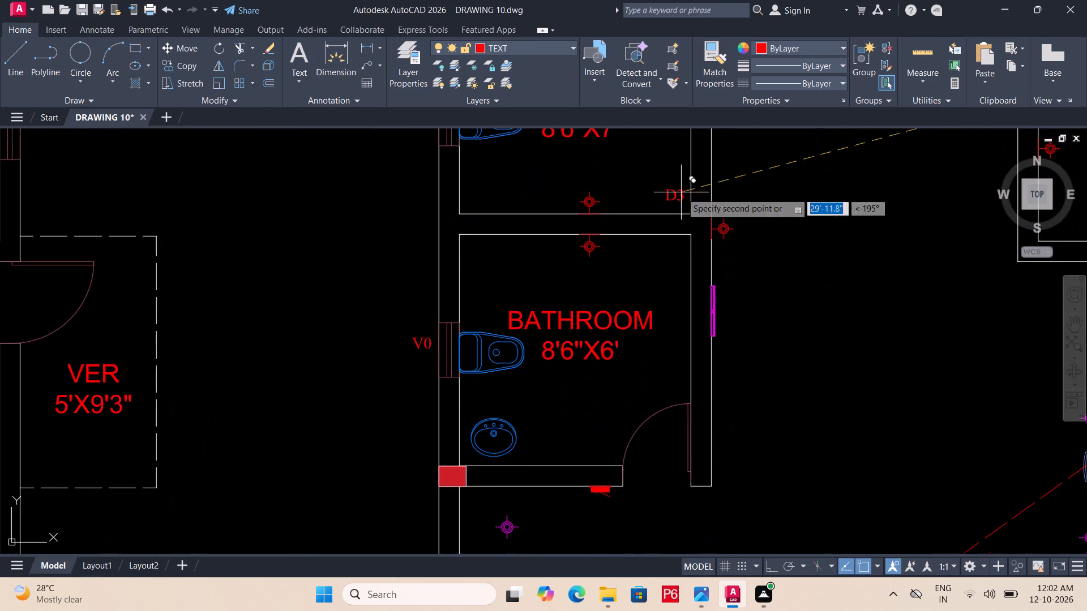
{"action": "left_click_drag", "start_coordinate": [665, 471], "coordinate": [671, 463]}
{"action": "middle_click_drag", "start_coordinate": [803, 282], "coordinate": [353, 512]}
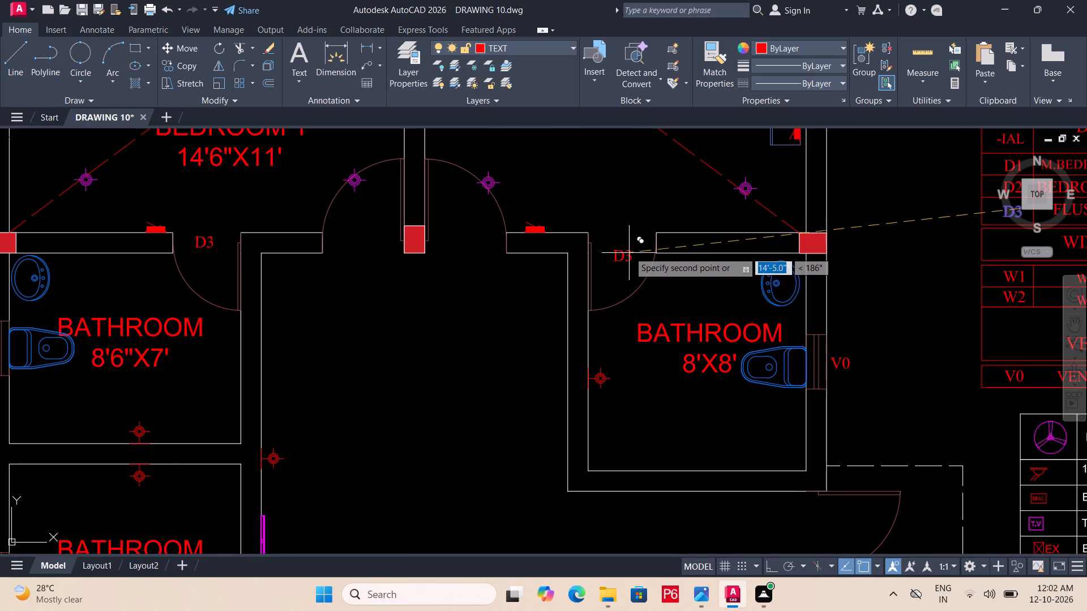
{"action": "double_click", "coordinate": [629, 250]}
Save the drawing with the D1 and D3 door tags in place.
{"action": "key", "text": "ctrl+s"}
{"action": "key", "text": "ctrl+s"}
{"action": "key", "text": "ctrl+s"}
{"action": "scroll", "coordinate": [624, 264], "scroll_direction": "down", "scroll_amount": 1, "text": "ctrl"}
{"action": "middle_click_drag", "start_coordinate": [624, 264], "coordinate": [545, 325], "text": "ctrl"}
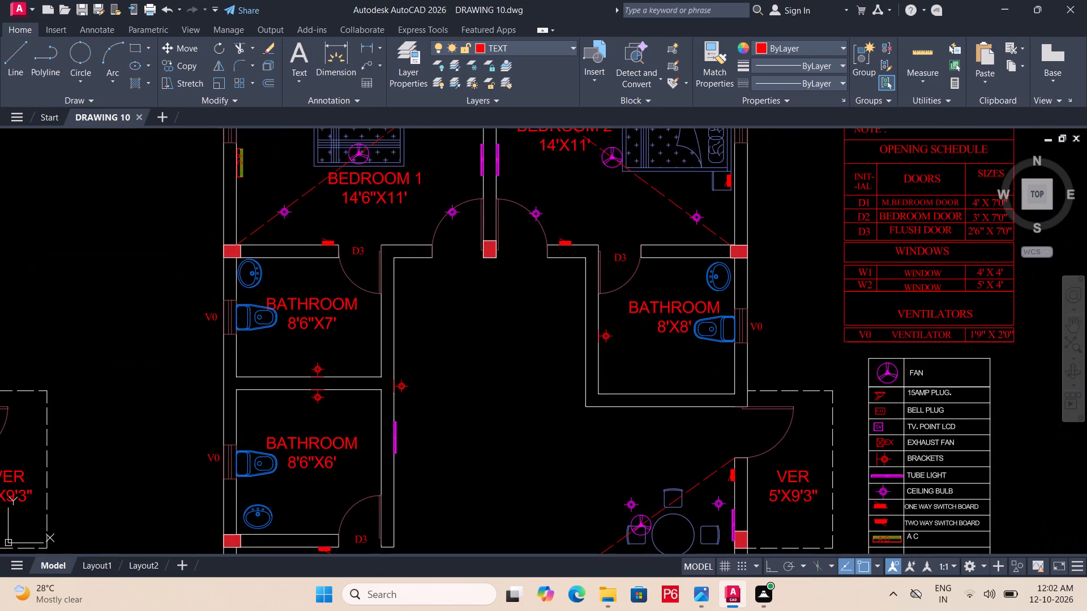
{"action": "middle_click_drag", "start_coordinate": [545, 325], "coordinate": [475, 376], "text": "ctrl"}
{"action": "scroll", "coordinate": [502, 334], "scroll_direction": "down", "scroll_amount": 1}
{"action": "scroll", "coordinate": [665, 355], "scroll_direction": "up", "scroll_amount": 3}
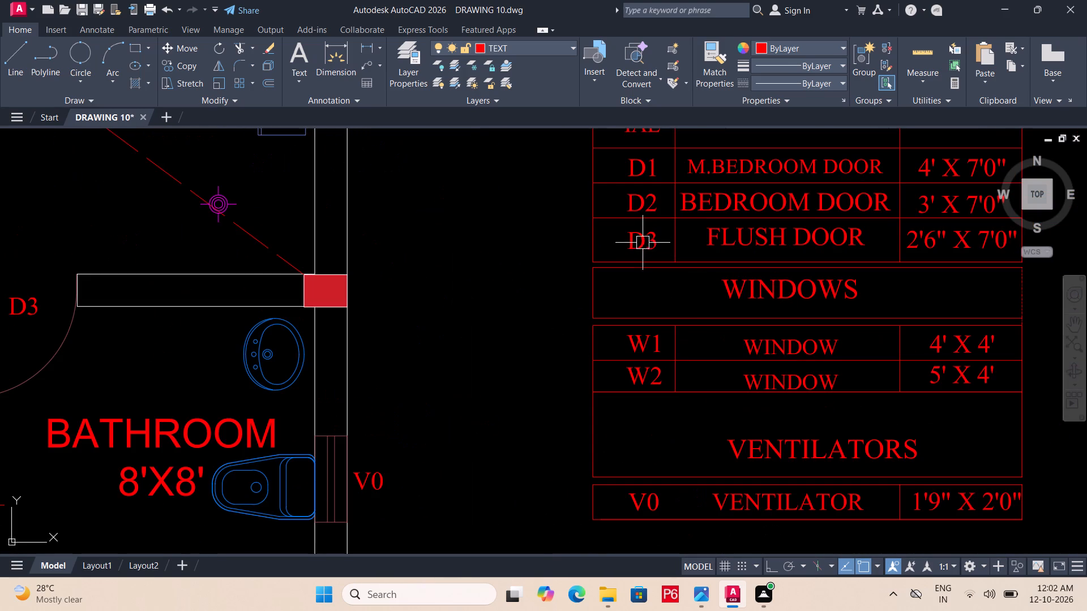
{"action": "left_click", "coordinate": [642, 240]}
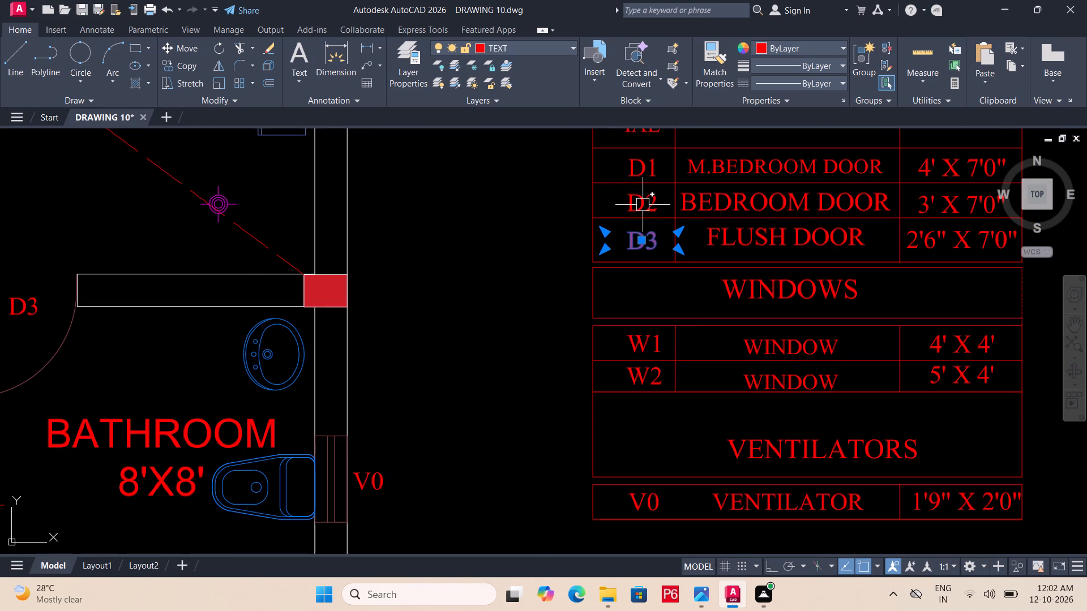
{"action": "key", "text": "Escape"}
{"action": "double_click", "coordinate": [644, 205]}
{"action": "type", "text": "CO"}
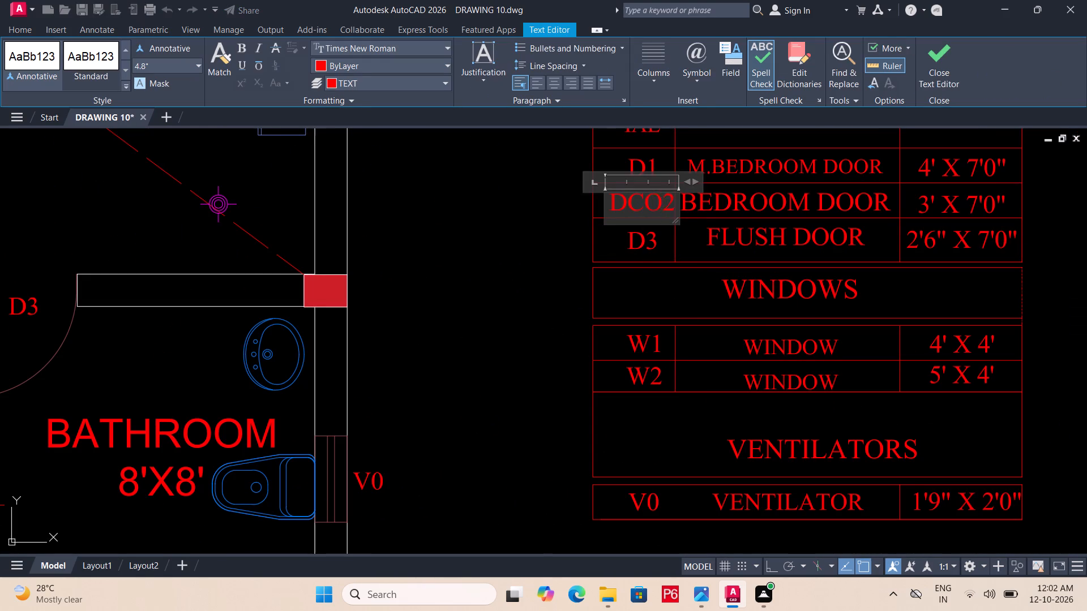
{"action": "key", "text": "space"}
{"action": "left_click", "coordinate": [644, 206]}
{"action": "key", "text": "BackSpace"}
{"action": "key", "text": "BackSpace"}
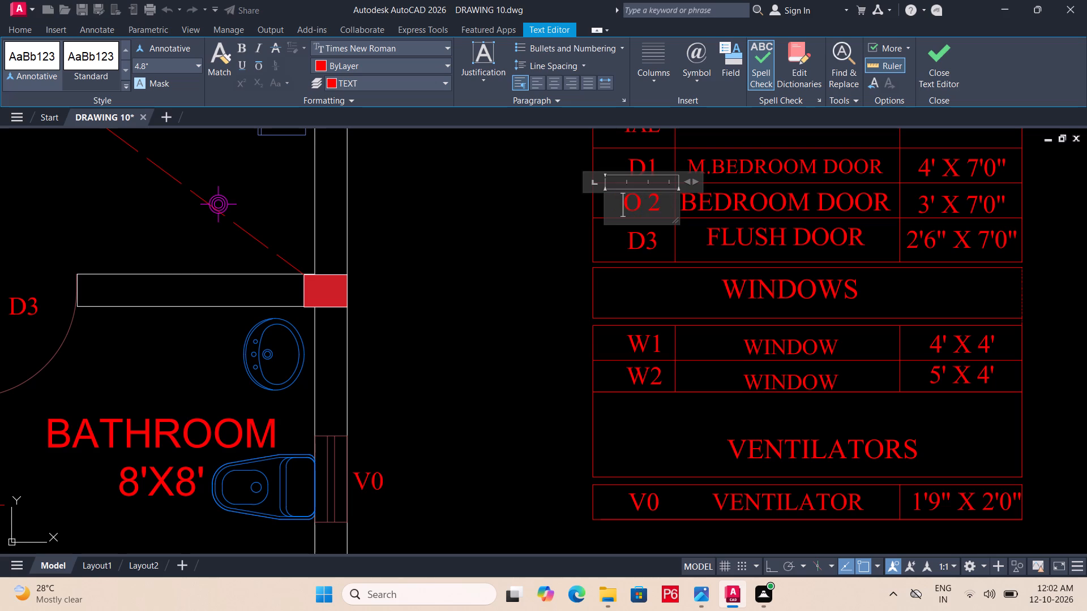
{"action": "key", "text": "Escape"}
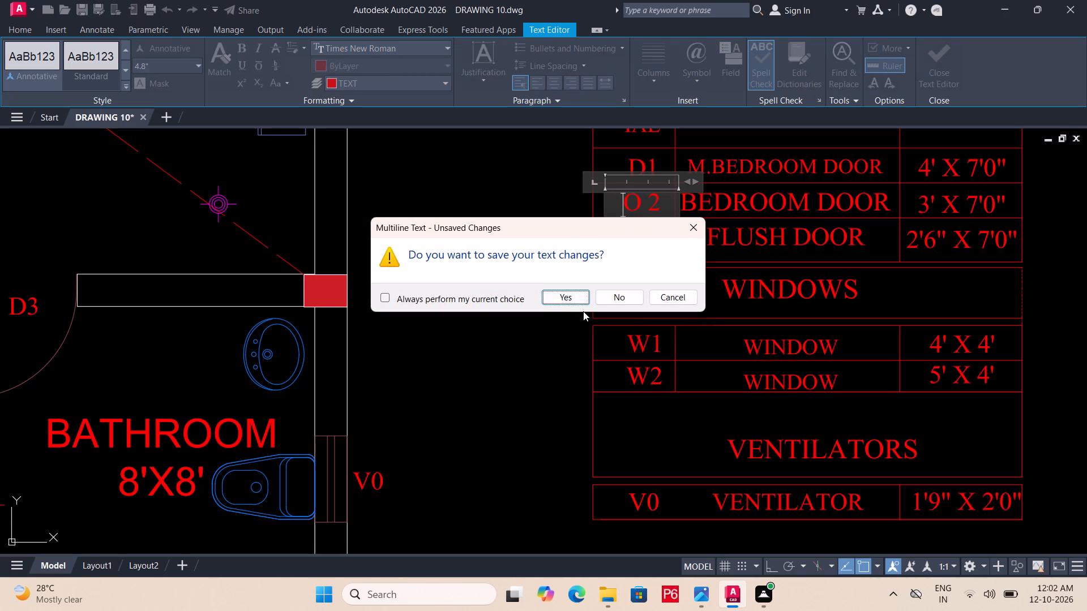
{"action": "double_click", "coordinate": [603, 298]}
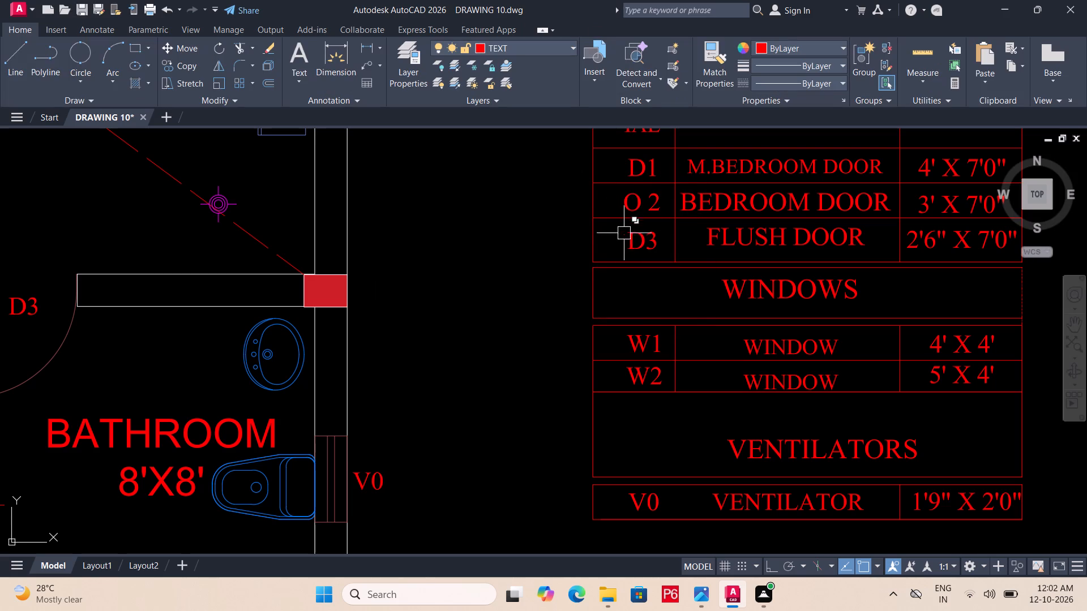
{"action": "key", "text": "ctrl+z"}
Copy the D2 tag from the opening schedule to the door openings of Bedroom 1 and Bedroom 2.
{"action": "left_click", "coordinate": [637, 206]}
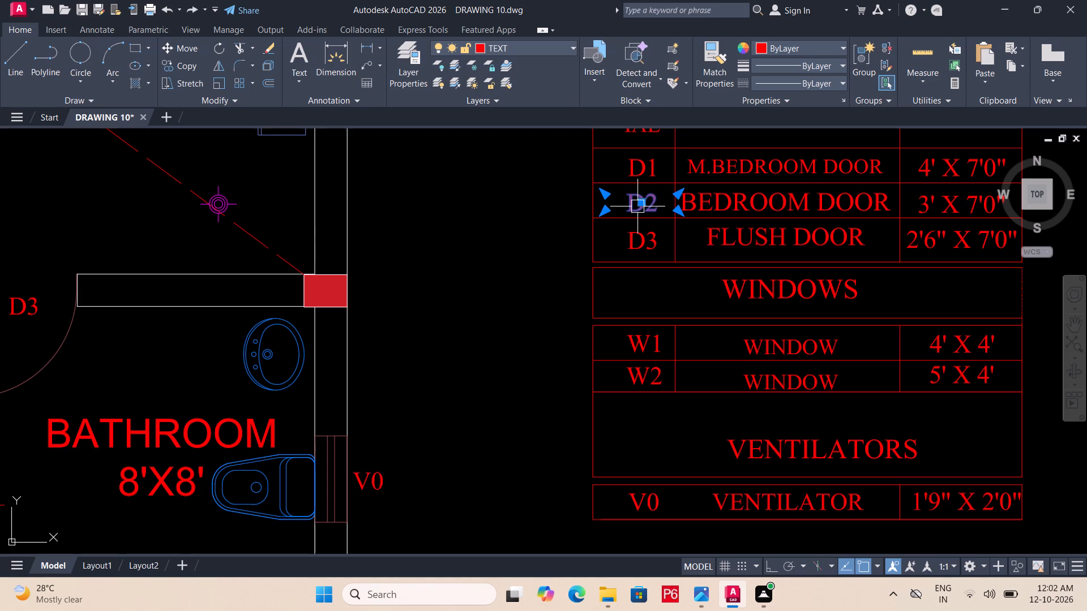
{"action": "key", "text": "c"}
{"action": "type", "text": "O"}
{"action": "key", "text": "space"}
{"action": "left_click", "coordinate": [639, 206]}
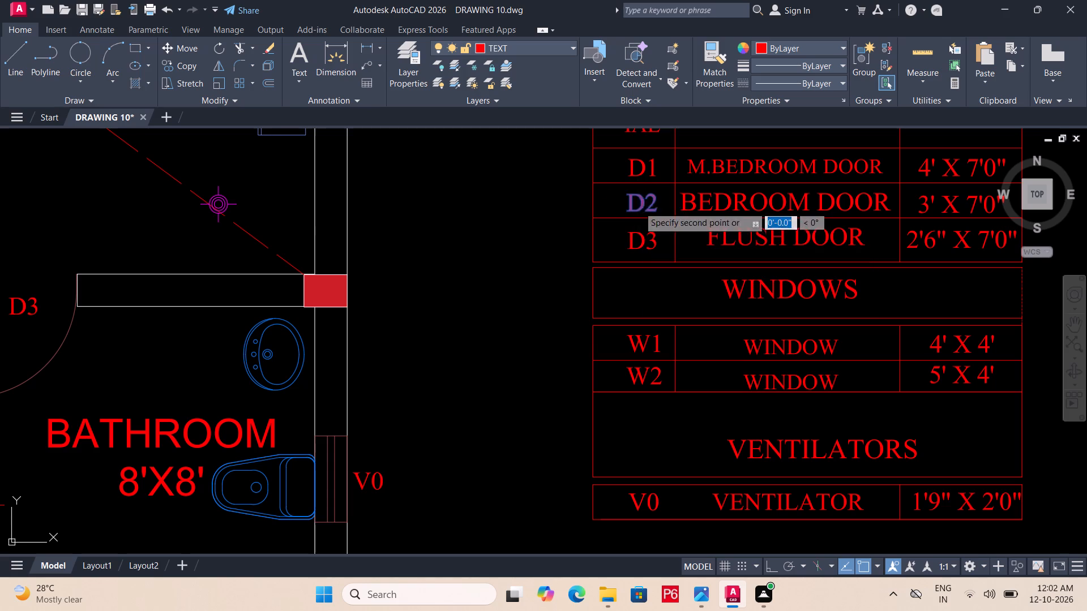
{"action": "middle_click_drag", "start_coordinate": [389, 309], "coordinate": [725, 178]}
{"action": "scroll", "coordinate": [623, 199], "scroll_direction": "down", "scroll_amount": 4}
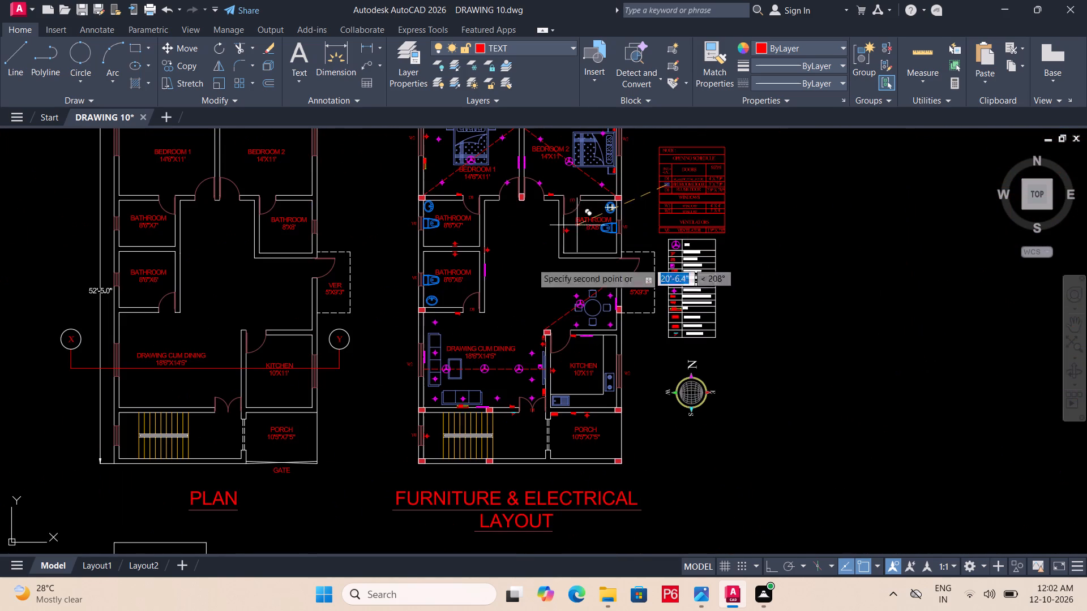
{"action": "scroll", "coordinate": [517, 195], "scroll_direction": "up", "scroll_amount": 3}
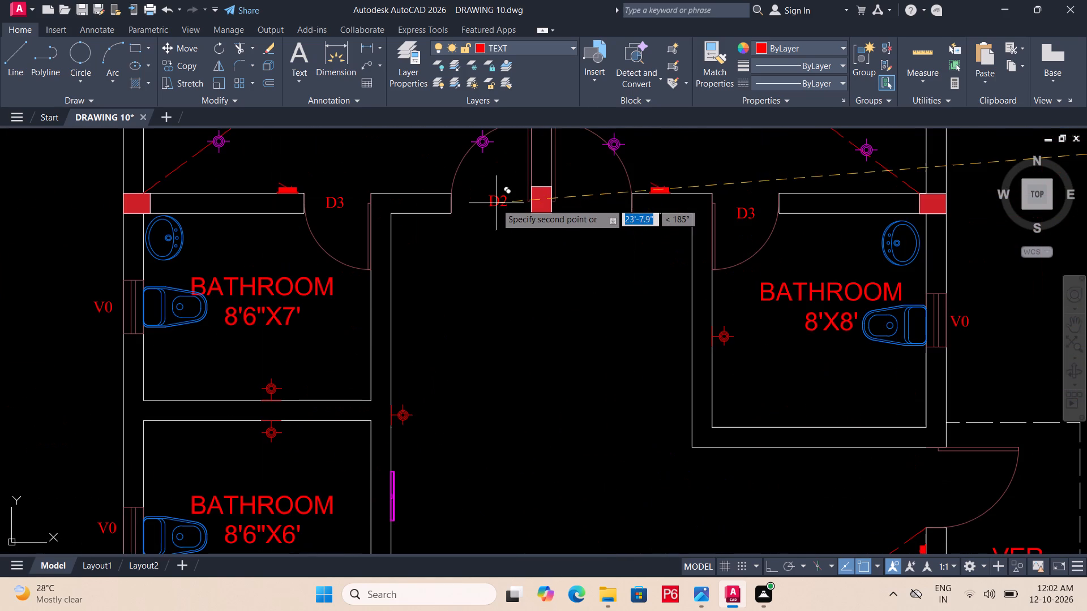
{"action": "left_click", "coordinate": [493, 209]}
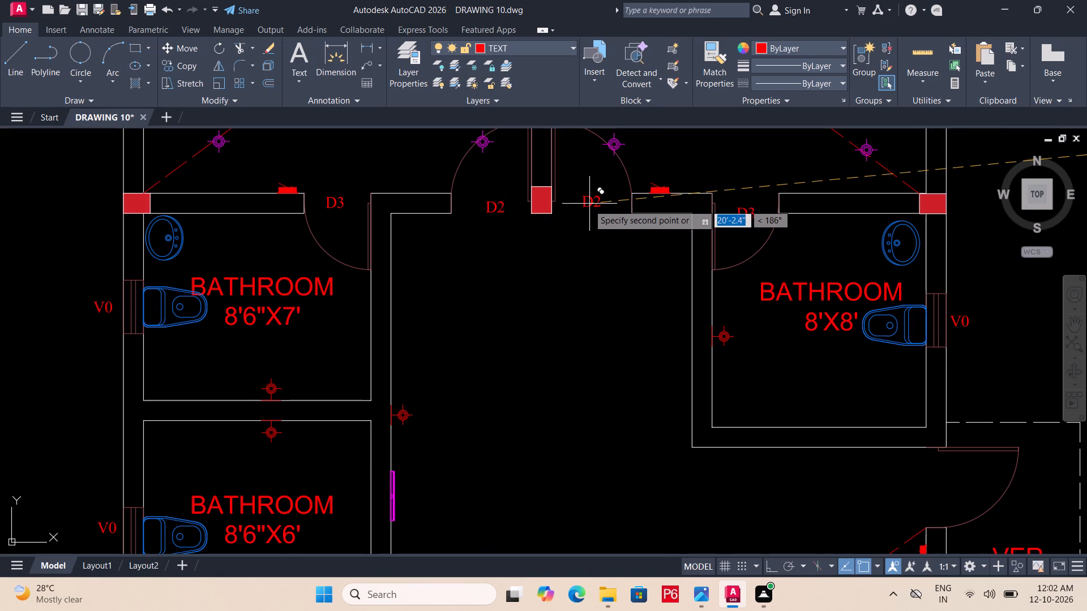
{"action": "left_click", "coordinate": [585, 207]}
Place further D2 copies in the door opening to the verandah (VER) and in the kitchen's door opening.
{"action": "scroll", "coordinate": [585, 199], "scroll_direction": "down", "scroll_amount": 1}
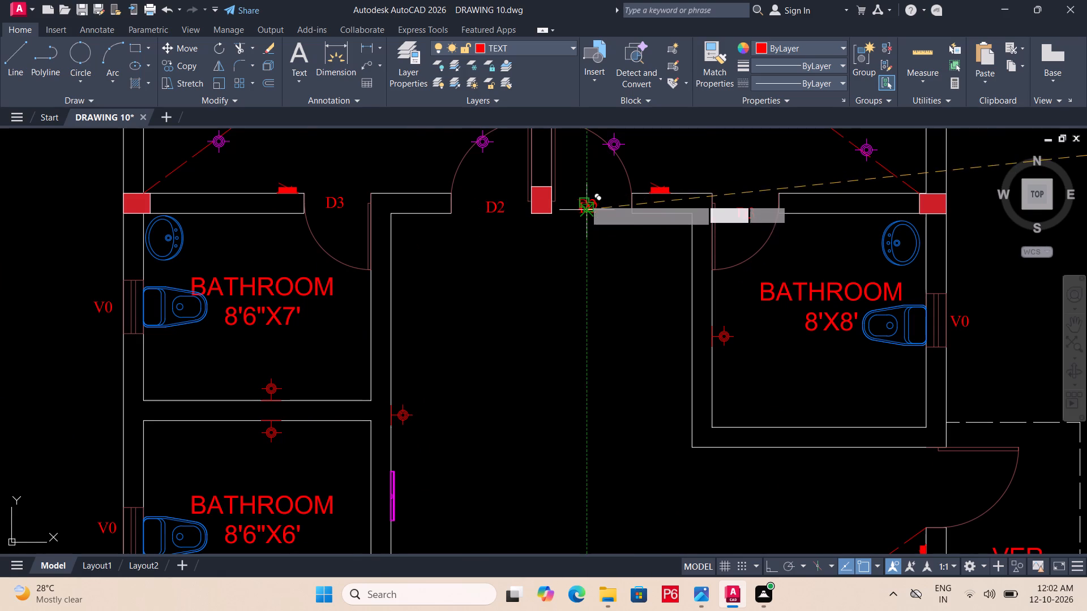
{"action": "scroll", "coordinate": [585, 199], "scroll_direction": "down", "scroll_amount": 1}
{"action": "scroll", "coordinate": [705, 313], "scroll_direction": "up", "scroll_amount": 2}
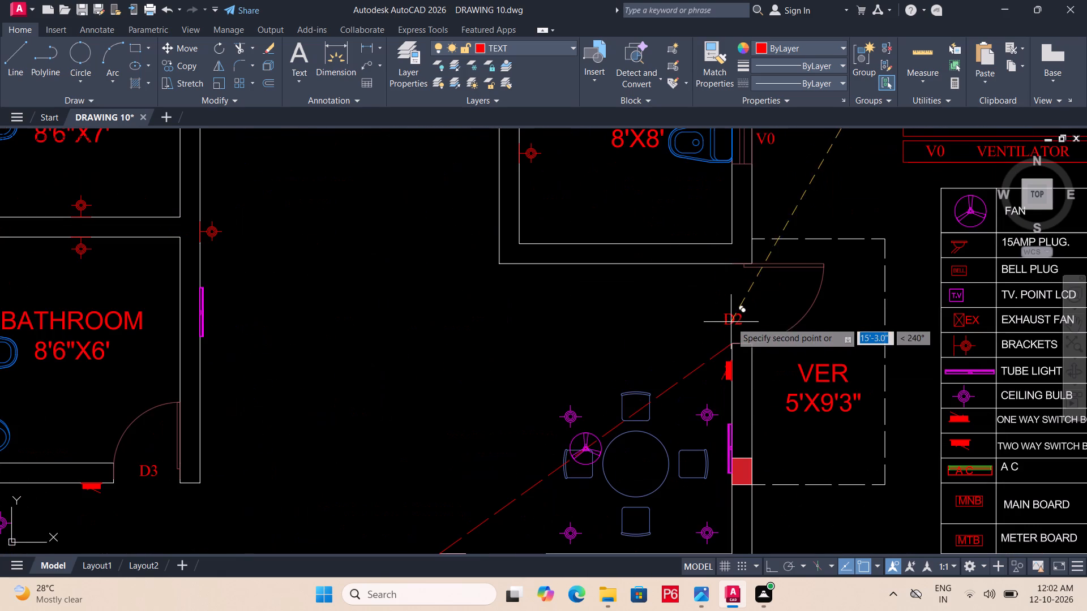
{"action": "left_click", "coordinate": [739, 308]}
{"action": "scroll", "coordinate": [600, 342], "scroll_direction": "down", "scroll_amount": 1}
{"action": "middle_click_drag", "start_coordinate": [600, 342], "coordinate": [601, 257]}
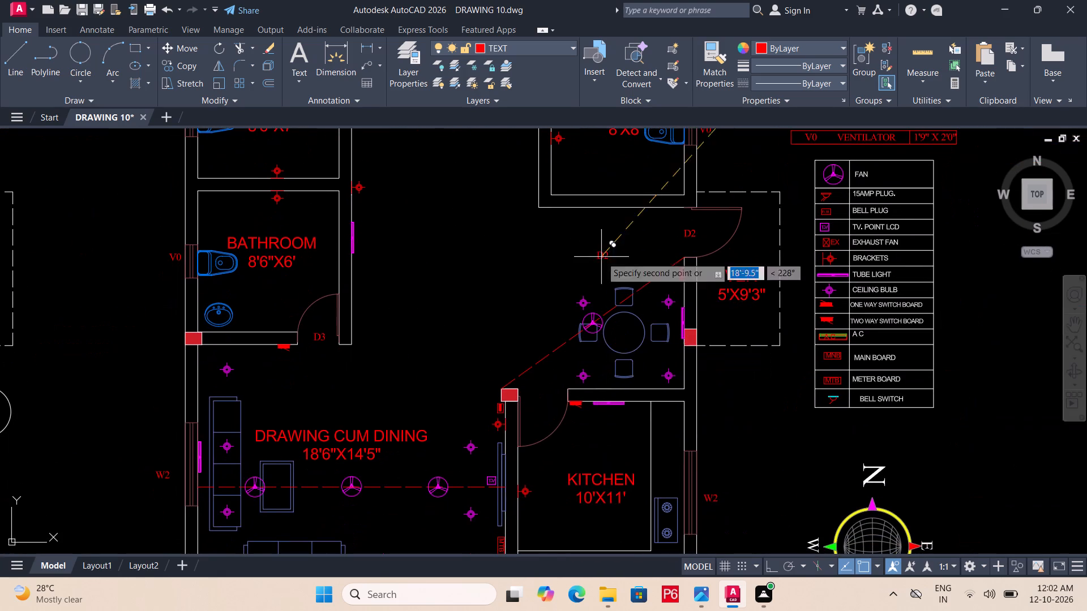
{"action": "middle_click_drag", "start_coordinate": [468, 412], "coordinate": [486, 329]}
{"action": "scroll", "coordinate": [553, 317], "scroll_direction": "up", "scroll_amount": 1}
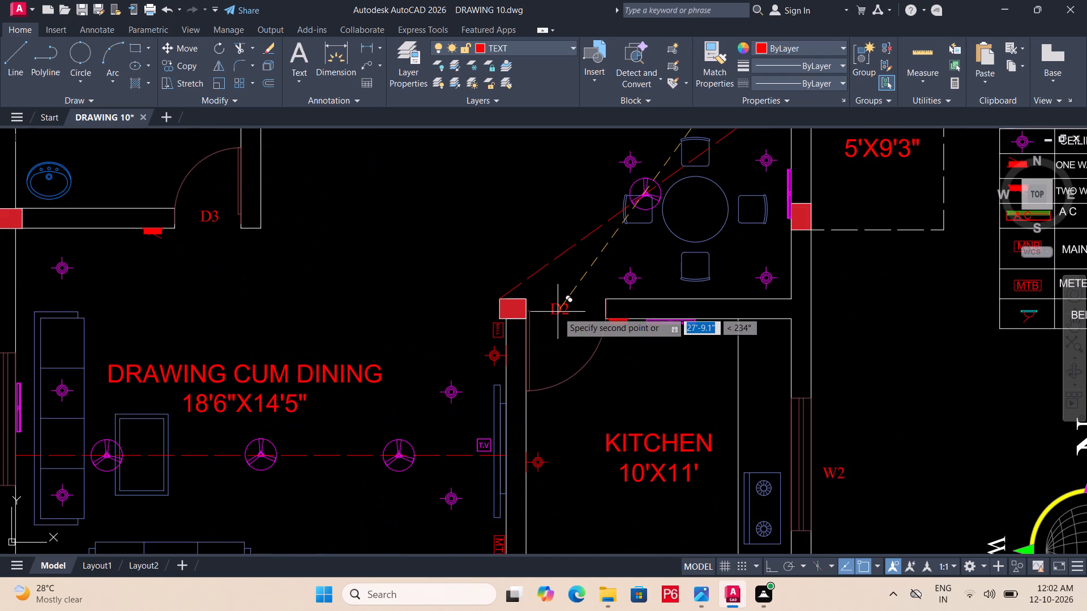
{"action": "left_click", "coordinate": [558, 312]}
End the tag copying and save the drawing with the D2 door tags in place.
{"action": "scroll", "coordinate": [449, 287], "scroll_direction": "down", "scroll_amount": 1}
{"action": "middle_click_drag", "start_coordinate": [447, 273], "coordinate": [479, 198]}
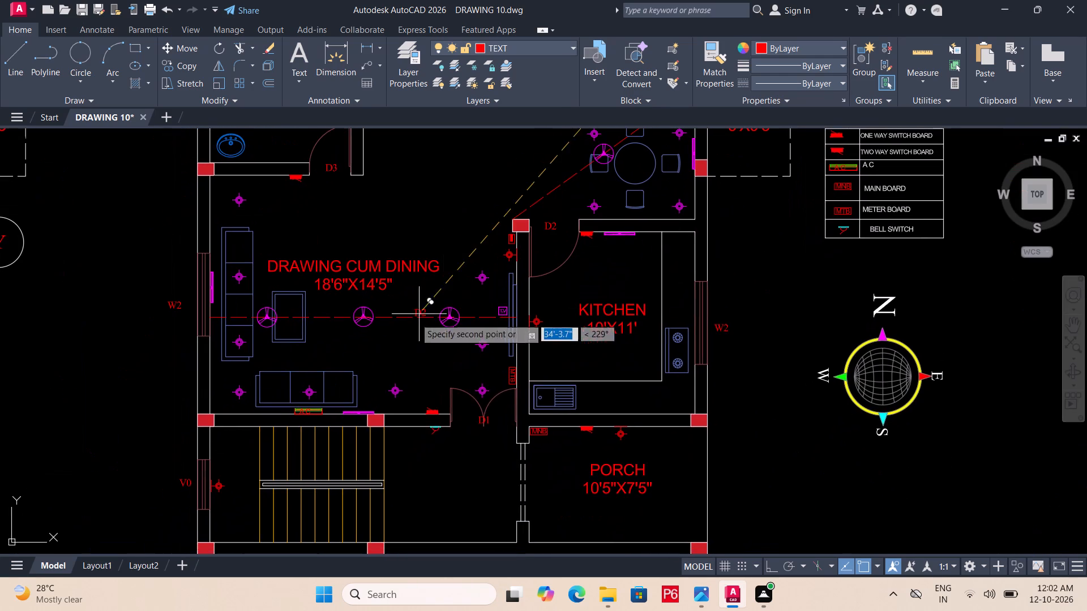
{"action": "middle_click_drag", "start_coordinate": [449, 332], "coordinate": [434, 419]}
{"action": "scroll", "coordinate": [449, 332], "scroll_direction": "down", "scroll_amount": 1}
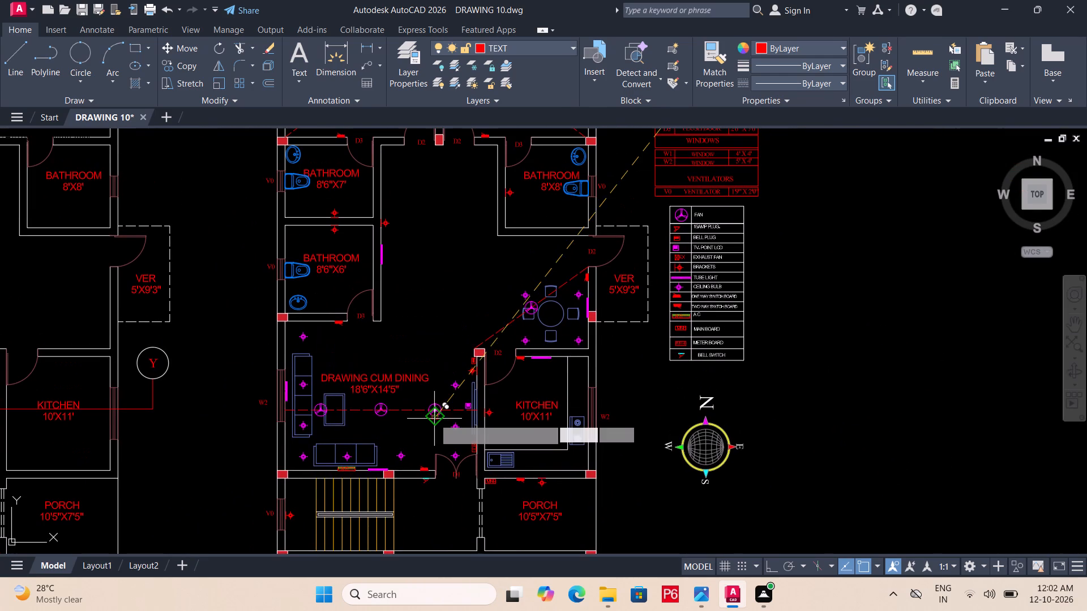
{"action": "key", "text": "ctrl+s"}
{"action": "key", "text": "ctrl+s"}
{"action": "key", "text": "ctrl+s"}
{"action": "key", "text": "ctrl+s"}
{"action": "key", "text": "ctrl+s"}
{"action": "key", "text": "ctrl+s"}
{"action": "key", "text": "ctrl+s"}
{"action": "key", "text": "ctrl+s"}
{"action": "key", "text": "ctrl+s"}
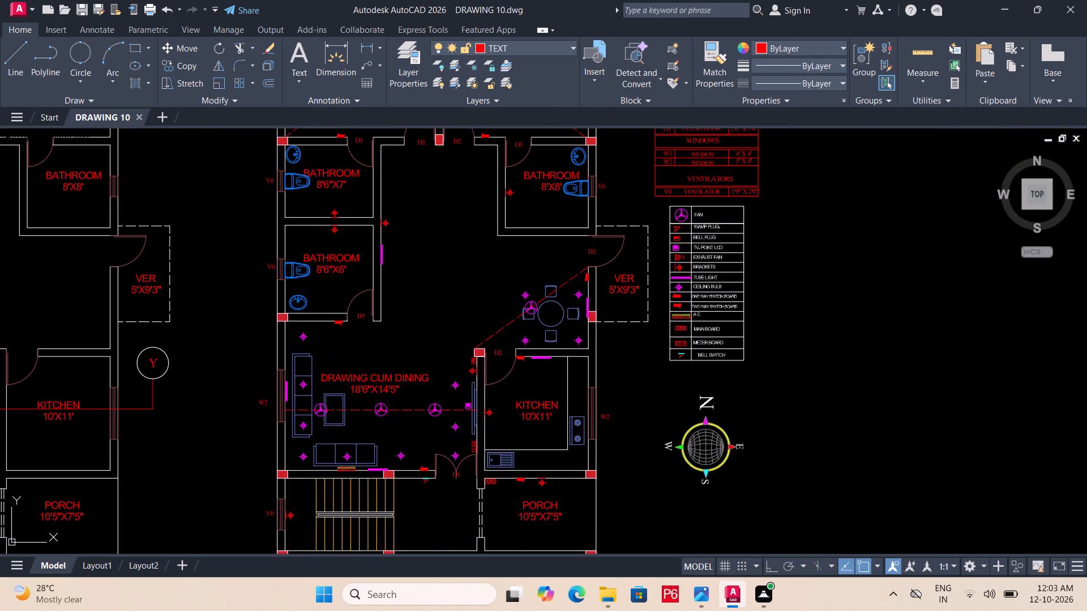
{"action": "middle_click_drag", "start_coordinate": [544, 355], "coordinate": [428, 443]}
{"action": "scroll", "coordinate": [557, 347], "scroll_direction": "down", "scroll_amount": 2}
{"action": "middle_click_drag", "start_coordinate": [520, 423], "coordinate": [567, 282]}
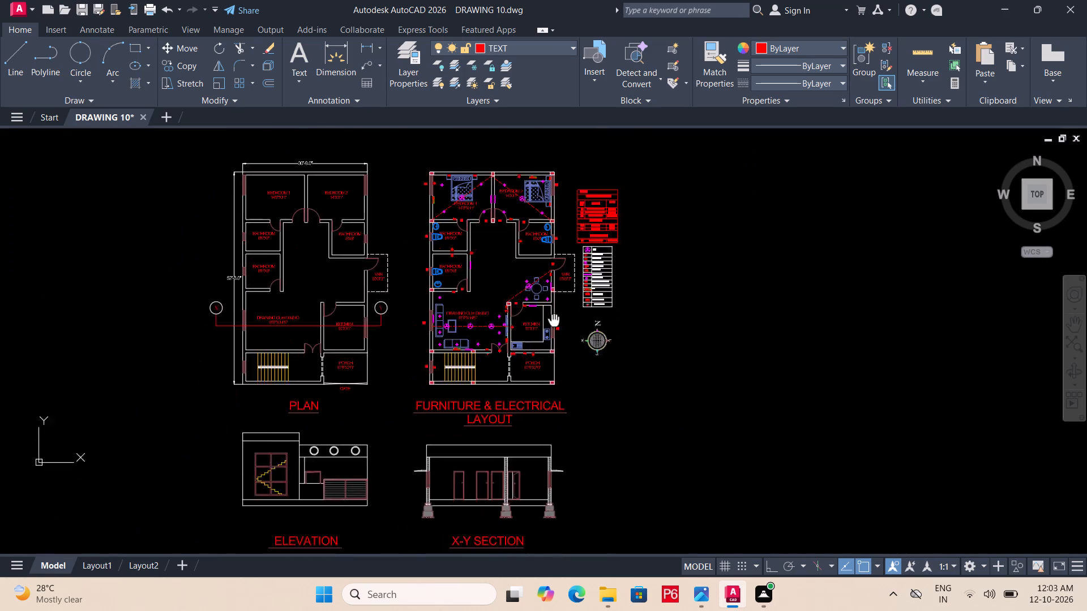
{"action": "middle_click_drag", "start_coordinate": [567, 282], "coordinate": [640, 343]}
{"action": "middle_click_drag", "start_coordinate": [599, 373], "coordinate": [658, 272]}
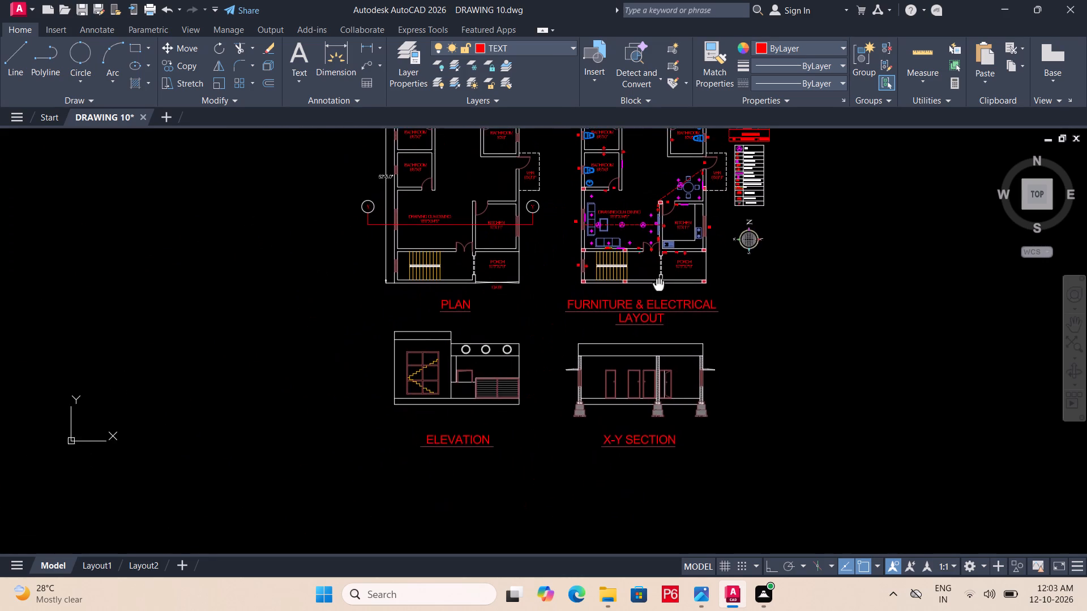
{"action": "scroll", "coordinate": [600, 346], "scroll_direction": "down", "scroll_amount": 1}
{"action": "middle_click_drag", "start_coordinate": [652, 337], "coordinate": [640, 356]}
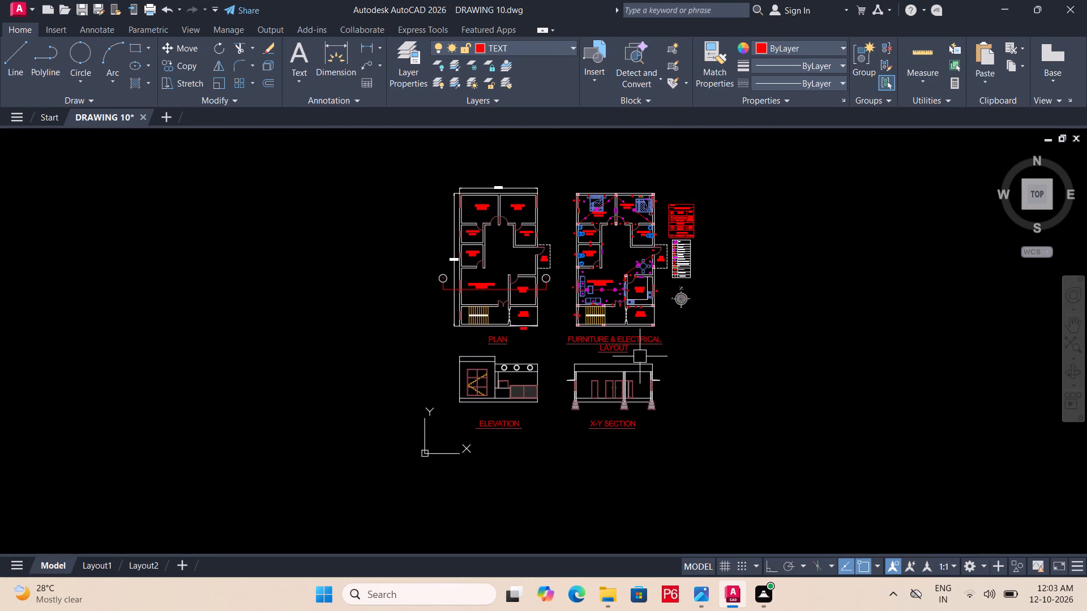
Save the drawing with the complete sheet of plans, elevation, section and schedules fitted in view.
{"action": "type", "text": "Z A"}
{"action": "key", "text": "space"}
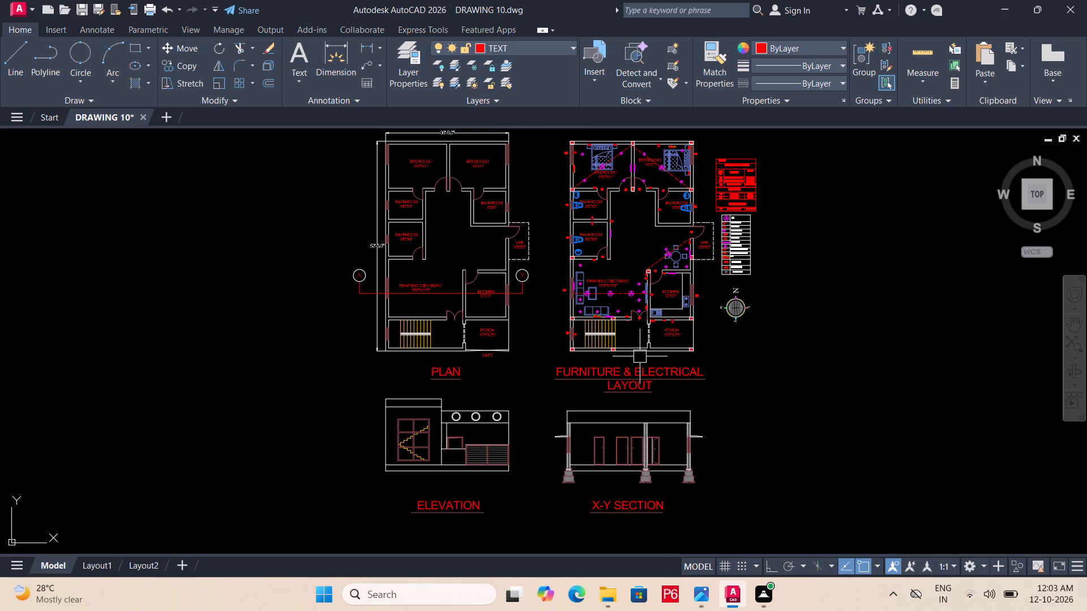
{"action": "scroll", "coordinate": [636, 364], "scroll_direction": "up", "scroll_amount": 1}
{"action": "scroll", "coordinate": [636, 368], "scroll_direction": "down", "scroll_amount": 2}
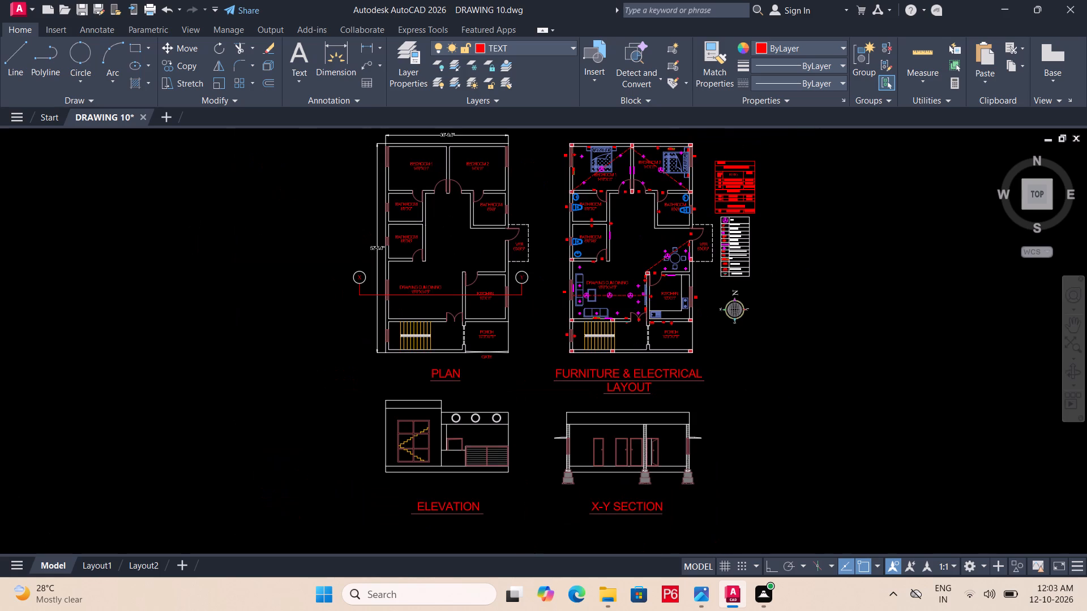
{"action": "type", "text": "Z A"}
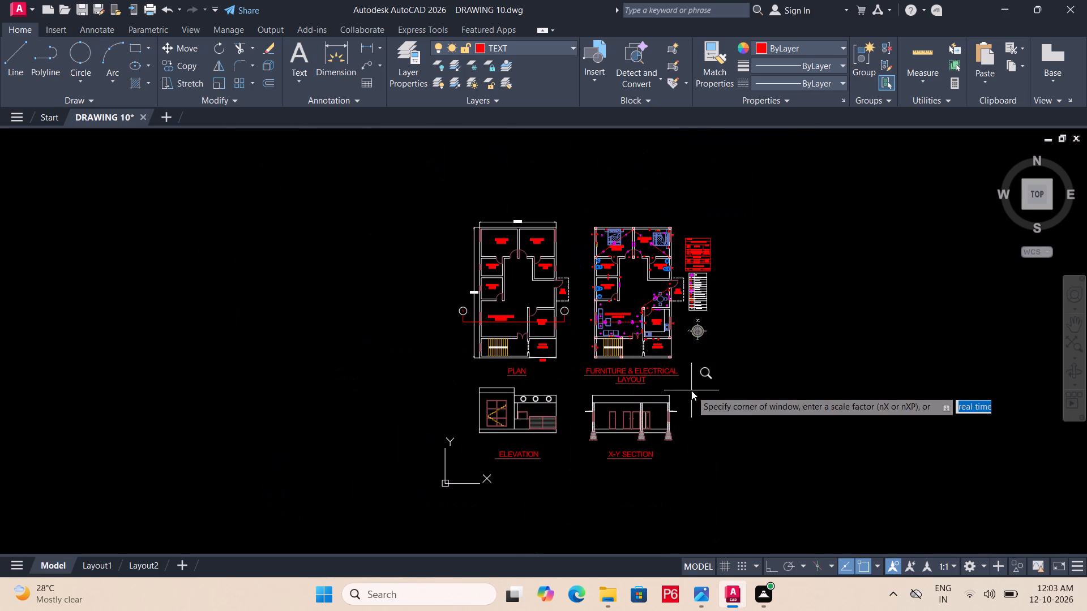
{"action": "key", "text": "space"}
{"action": "middle_click_drag", "start_coordinate": [730, 371], "coordinate": [721, 388]}
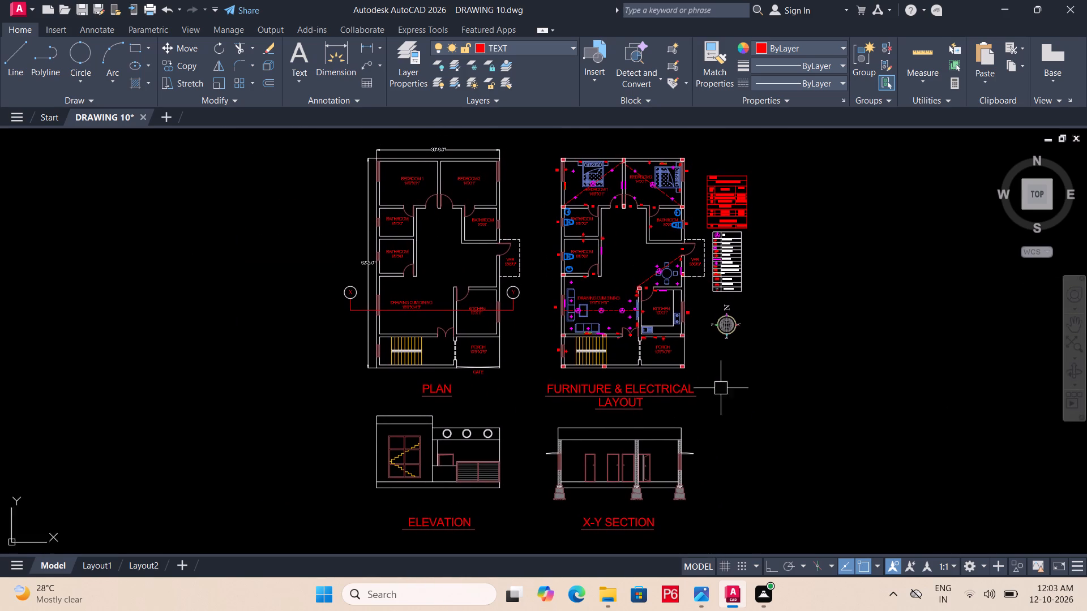
{"action": "key", "text": "ctrl+s"}
{"action": "key", "text": "ctrl+s"}
Set up a plot from the previous plot's settings, with a plot window enclosing both plans, elevation, section, schedules and compass.
{"action": "key", "text": "ctrl+p"}
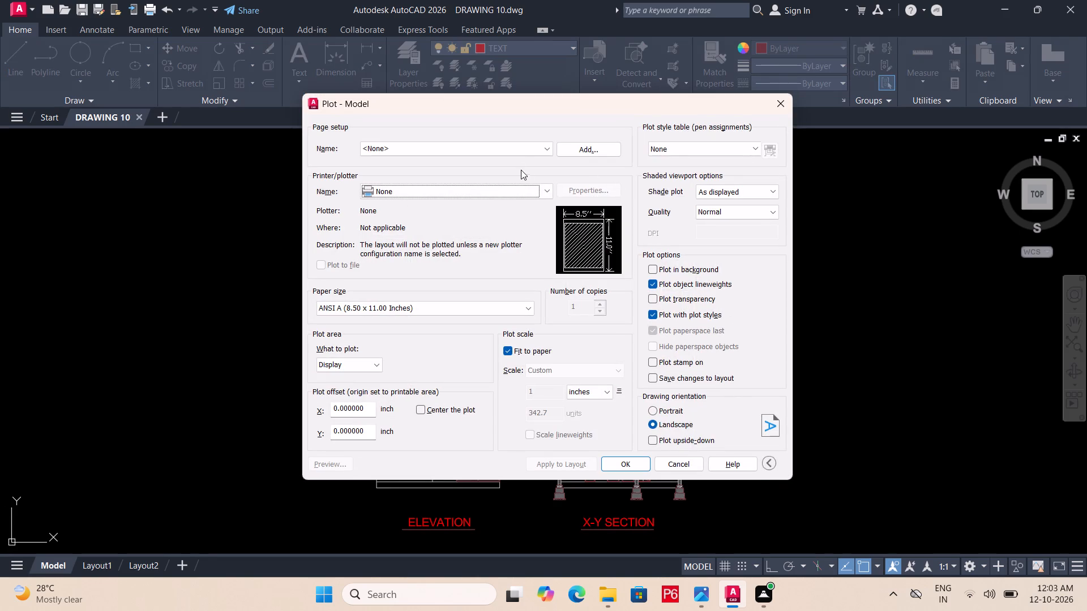
{"action": "double_click", "coordinate": [530, 151]}
{"action": "left_click", "coordinate": [506, 150]}
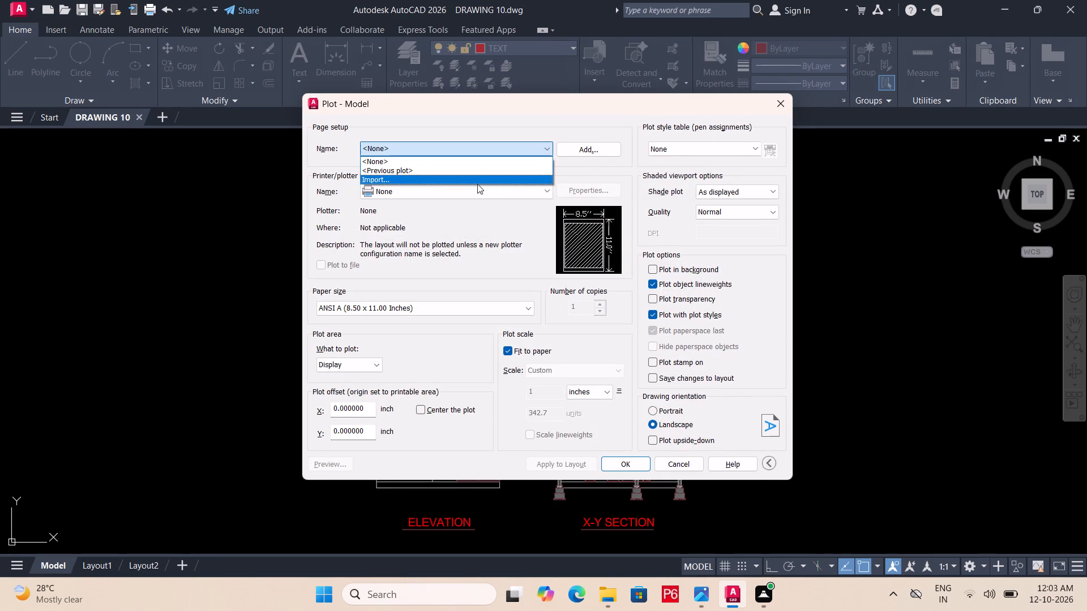
{"action": "left_click", "coordinate": [478, 171]}
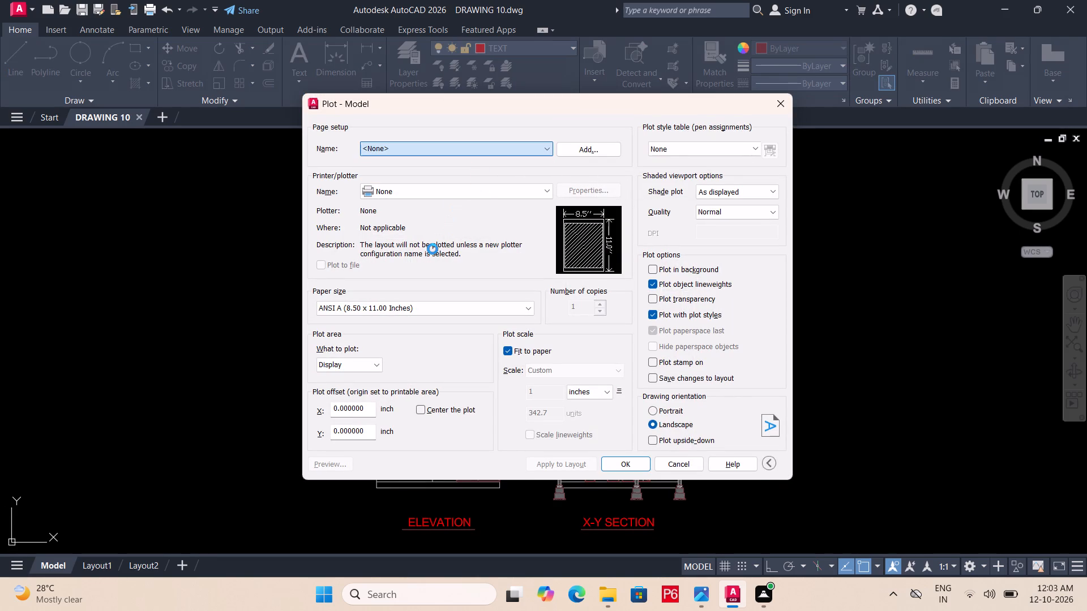
{"action": "left_click", "coordinate": [451, 364]}
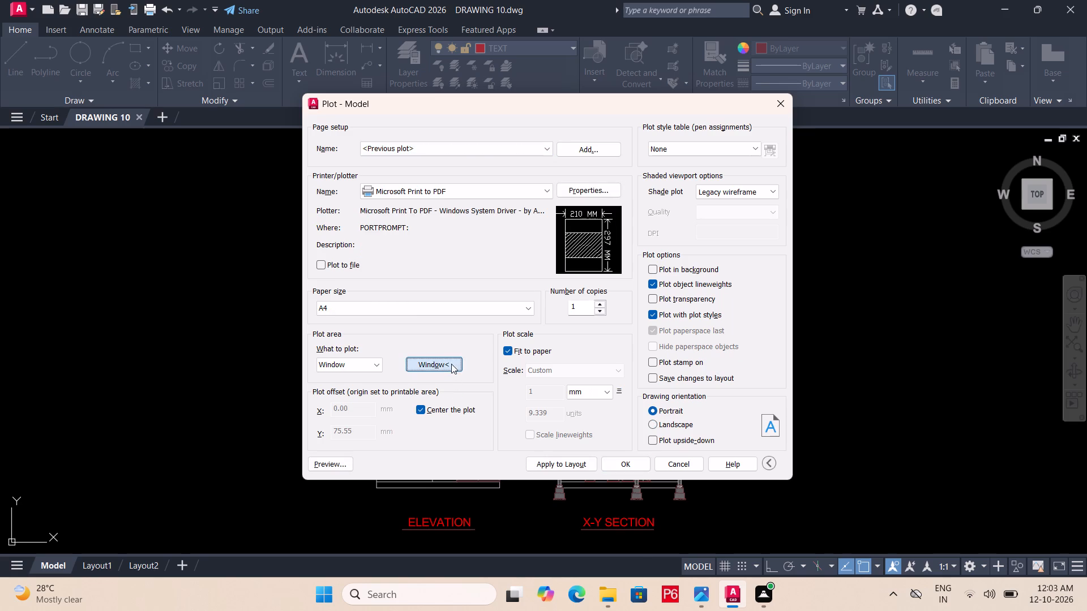
{"action": "scroll", "coordinate": [643, 347], "scroll_direction": "down", "scroll_amount": 4}
{"action": "scroll", "coordinate": [628, 367], "scroll_direction": "up", "scroll_amount": 1}
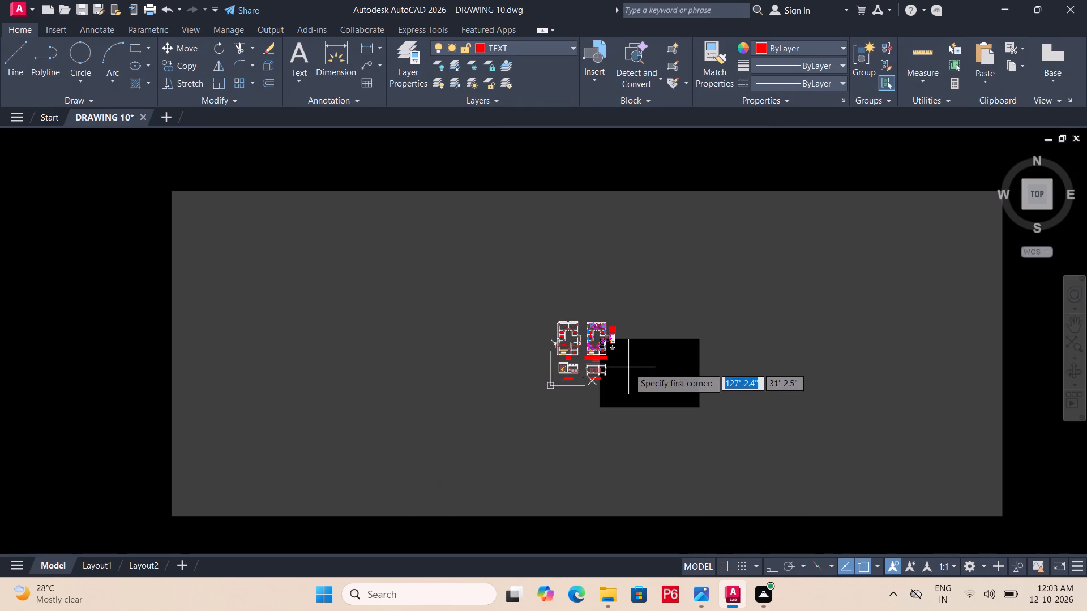
{"action": "scroll", "coordinate": [628, 367], "scroll_direction": "up", "scroll_amount": 2}
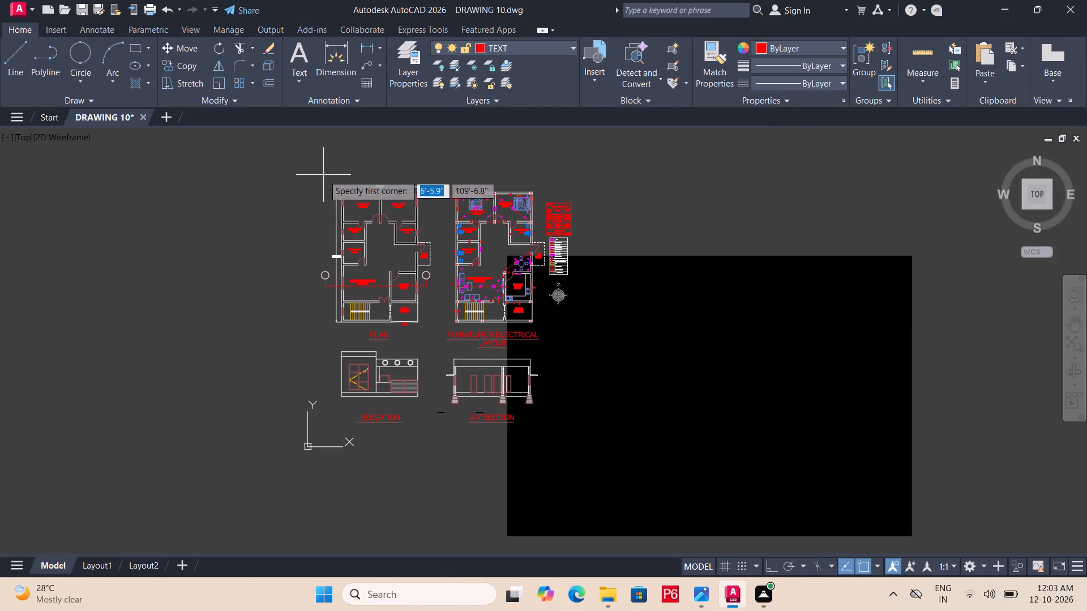
{"action": "left_click", "coordinate": [319, 176]}
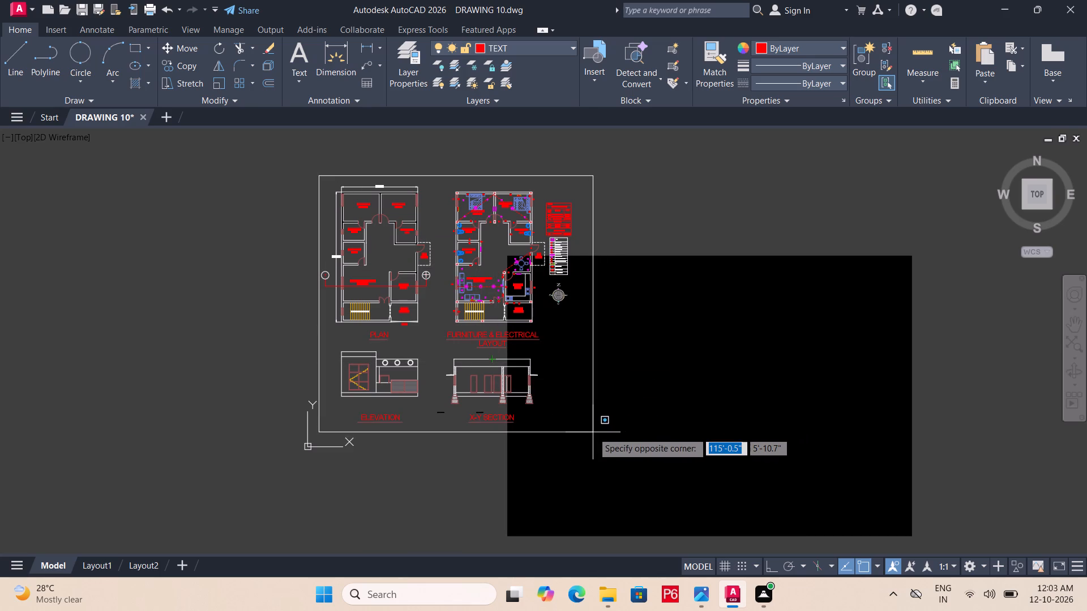
{"action": "left_click", "coordinate": [593, 432]}
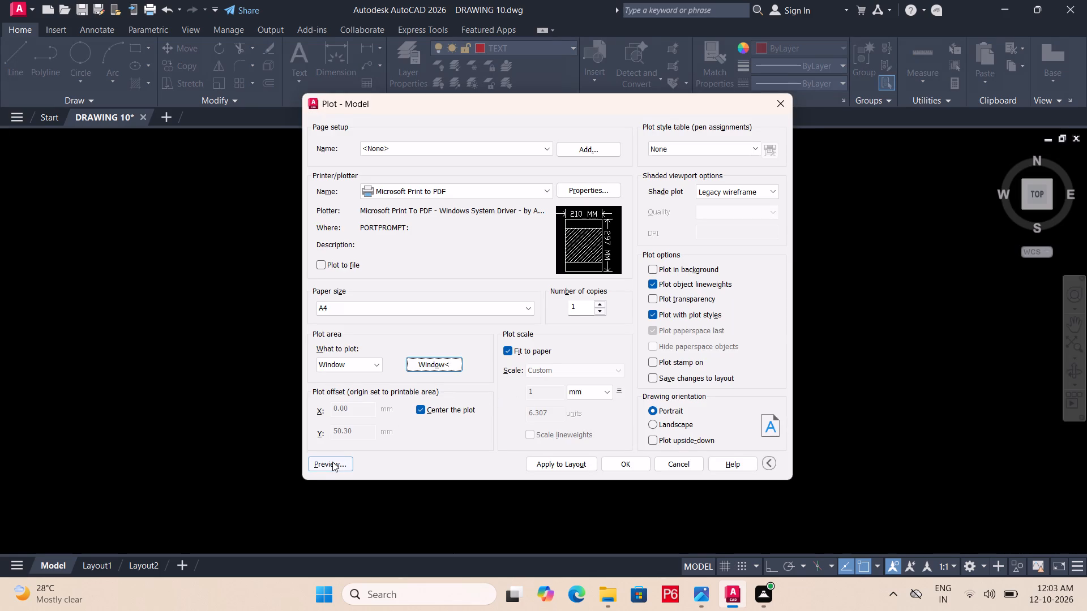
Preview the plotted sheet, inspect the area around the elevation and X-Y section, and leave the plot without printing.
{"action": "left_click", "coordinate": [332, 462]}
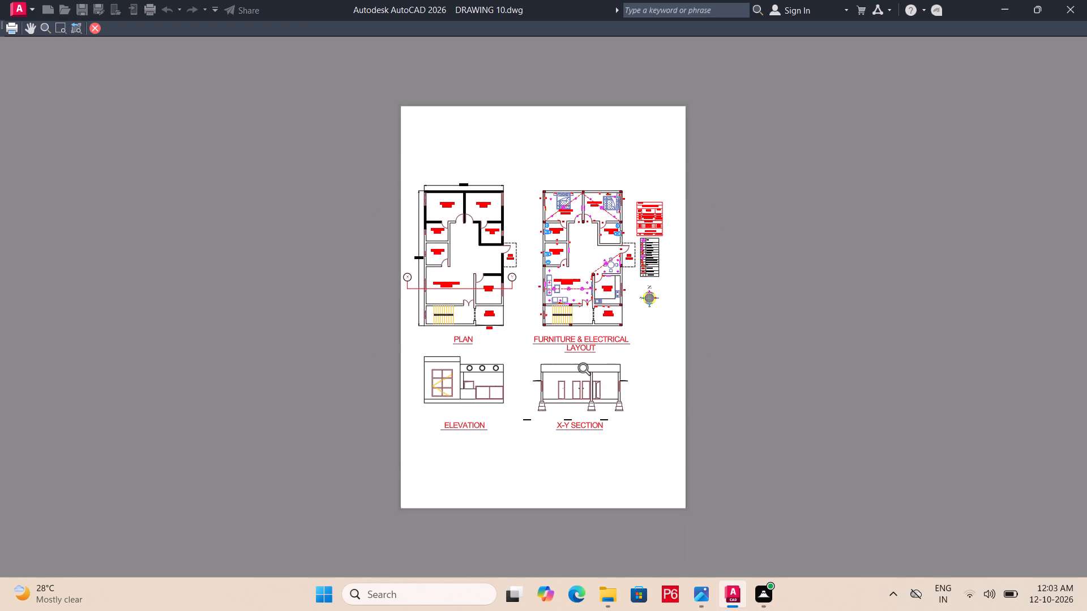
{"action": "scroll", "coordinate": [542, 380], "scroll_direction": "up", "scroll_amount": 1}
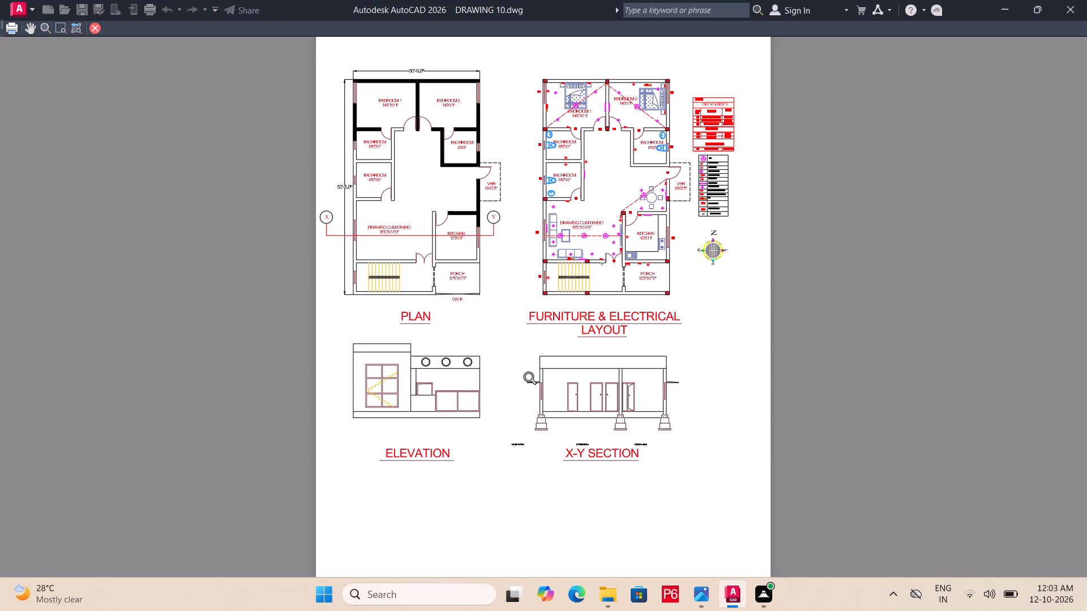
{"action": "scroll", "coordinate": [493, 377], "scroll_direction": "up", "scroll_amount": 1}
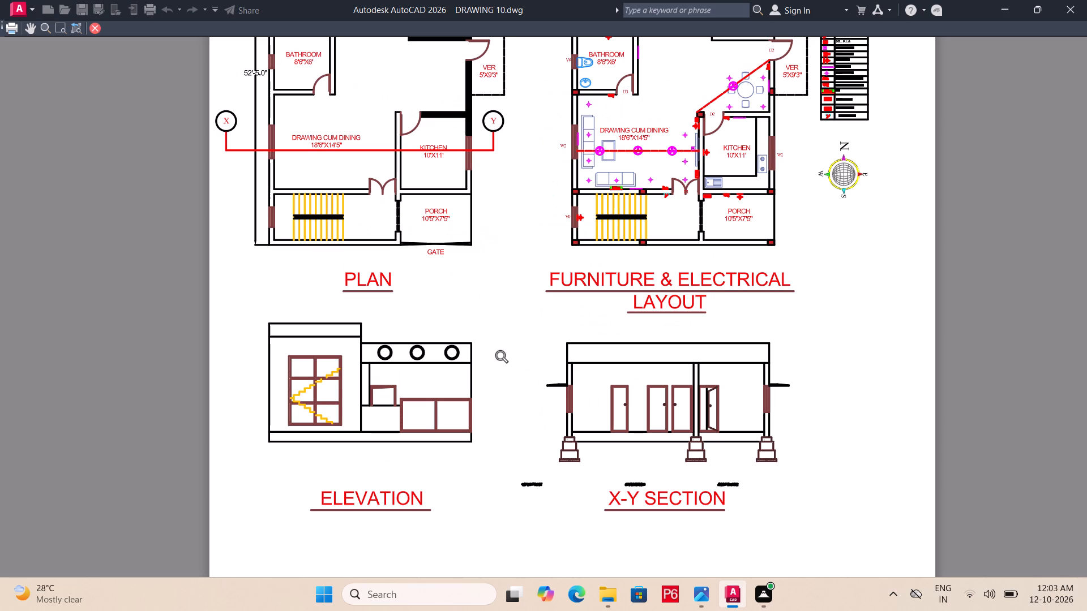
{"action": "scroll", "coordinate": [560, 326], "scroll_direction": "down", "scroll_amount": 2}
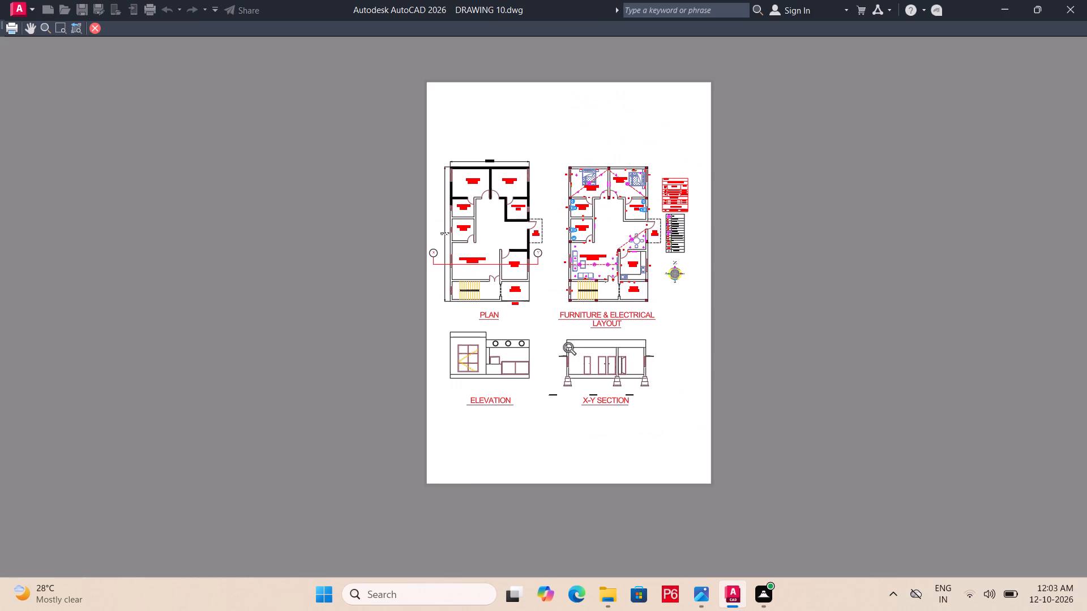
{"action": "scroll", "coordinate": [564, 395], "scroll_direction": "up", "scroll_amount": 4}
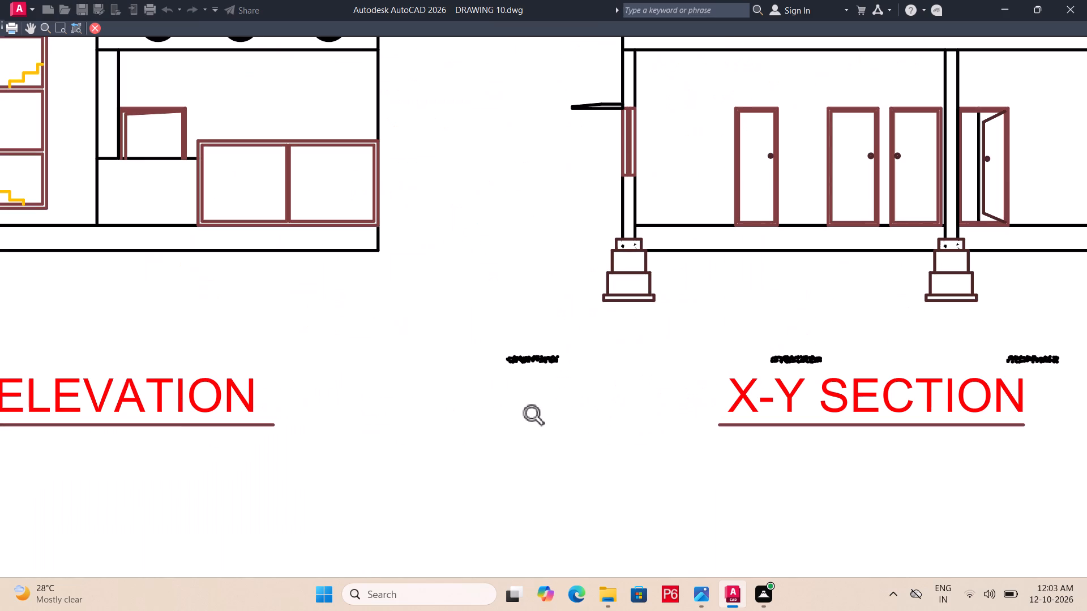
{"action": "scroll", "coordinate": [537, 416], "scroll_direction": "up", "scroll_amount": 5}
{"action": "scroll", "coordinate": [556, 355], "scroll_direction": "down", "scroll_amount": 2}
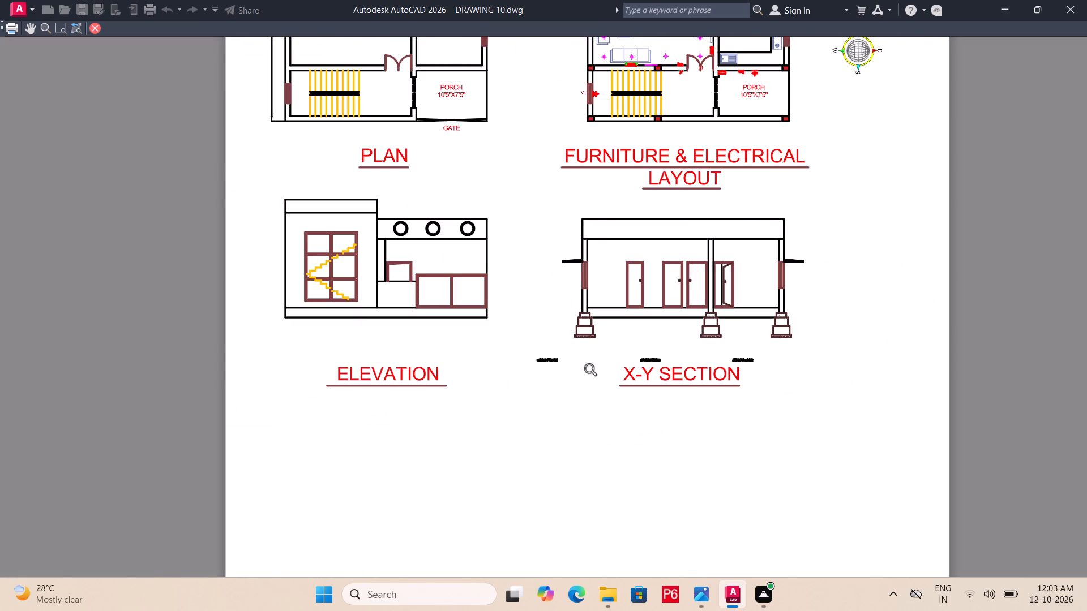
{"action": "scroll", "coordinate": [649, 363], "scroll_direction": "up", "scroll_amount": 5}
{"action": "scroll", "coordinate": [654, 363], "scroll_direction": "down", "scroll_amount": 8}
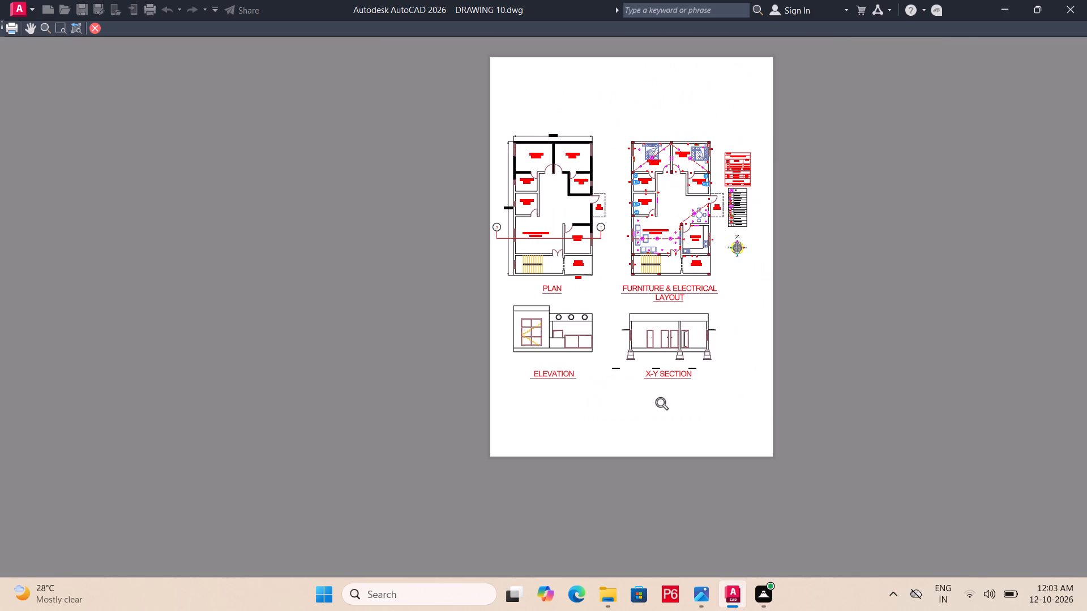
{"action": "left_click", "coordinate": [100, 27]}
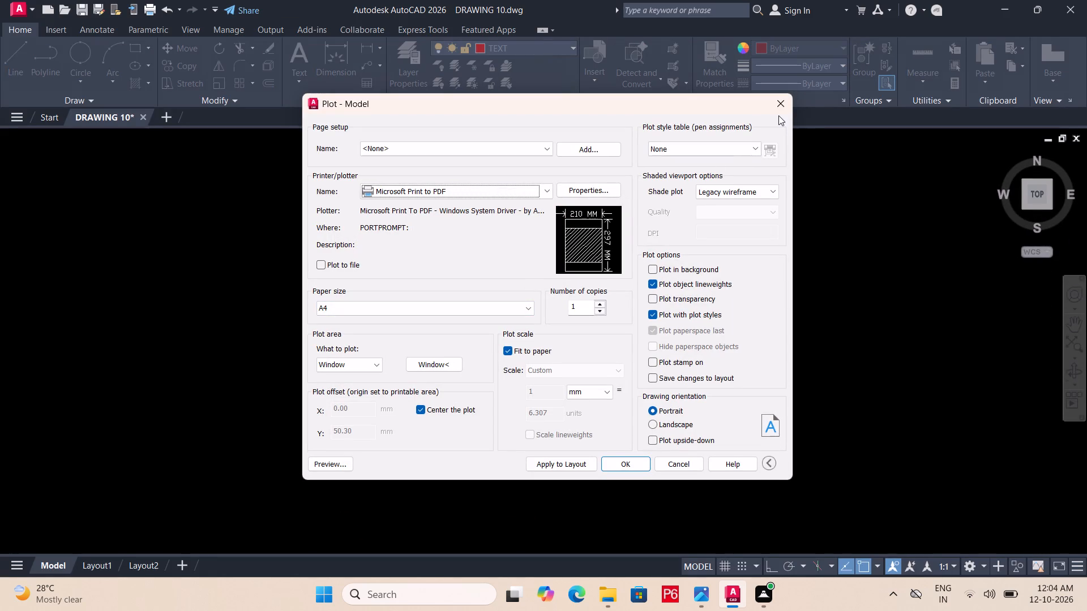
{"action": "left_click", "coordinate": [780, 109]}
{"action": "key", "text": "Escape"}
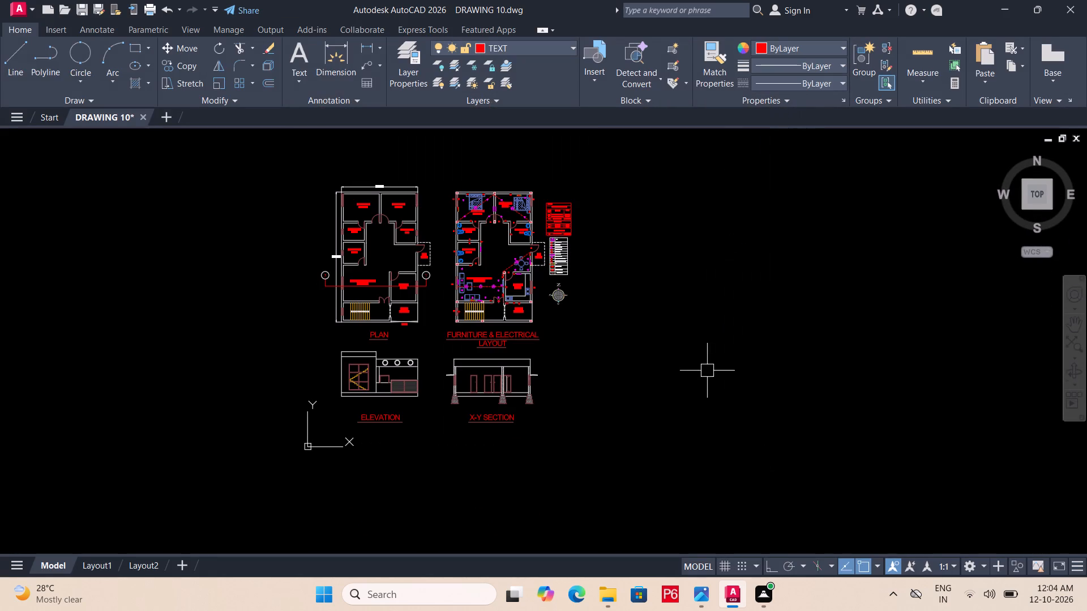
Save the drawing.
{"action": "key", "text": "ctrl+s"}
{"action": "key", "text": "ctrl+s"}
{"action": "key", "text": "ctrl+s"}
Copy the plan's PORCH label to the empty space below the compass beside the furniture and electrical layout.
{"action": "scroll", "coordinate": [485, 402], "scroll_direction": "up", "scroll_amount": 2}
{"action": "middle_click_drag", "start_coordinate": [485, 402], "coordinate": [453, 354]}
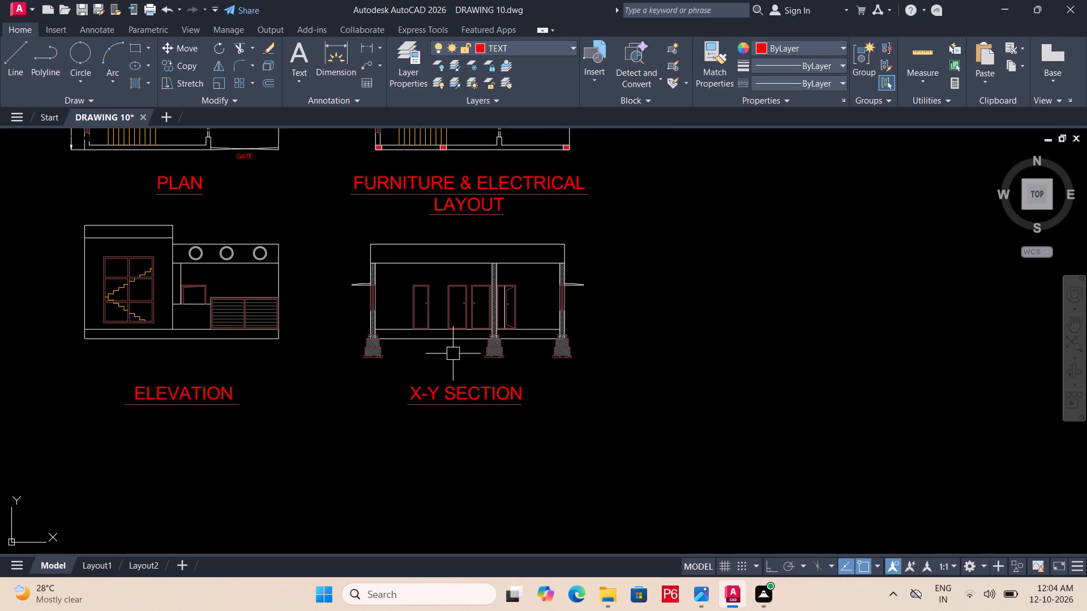
{"action": "scroll", "coordinate": [594, 401], "scroll_direction": "up", "scroll_amount": 1}
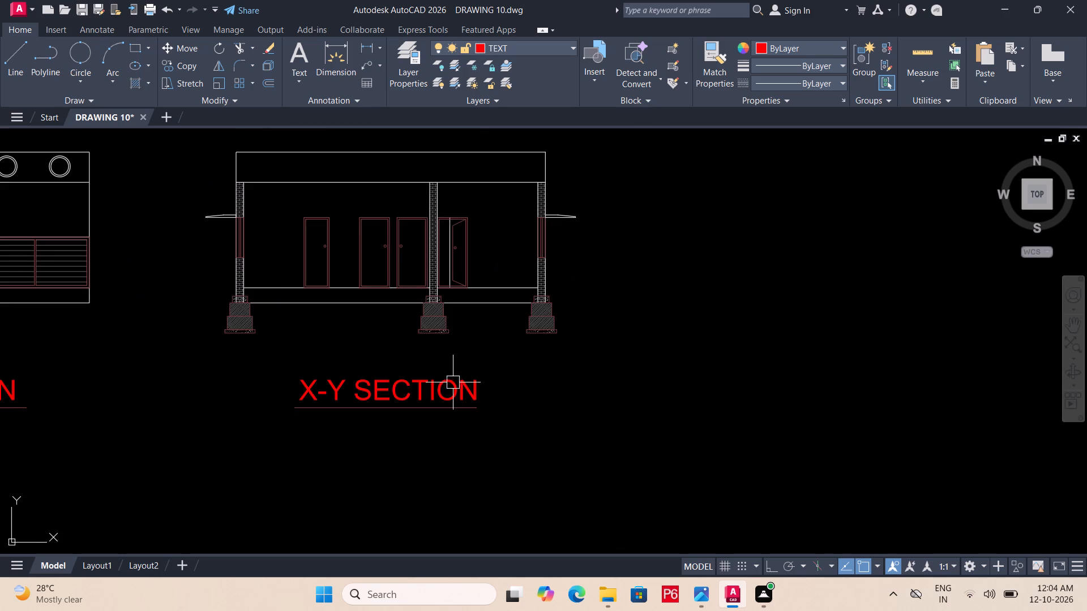
{"action": "scroll", "coordinate": [450, 375], "scroll_direction": "down", "scroll_amount": 1}
{"action": "middle_click_drag", "start_coordinate": [461, 387], "coordinate": [617, 552]}
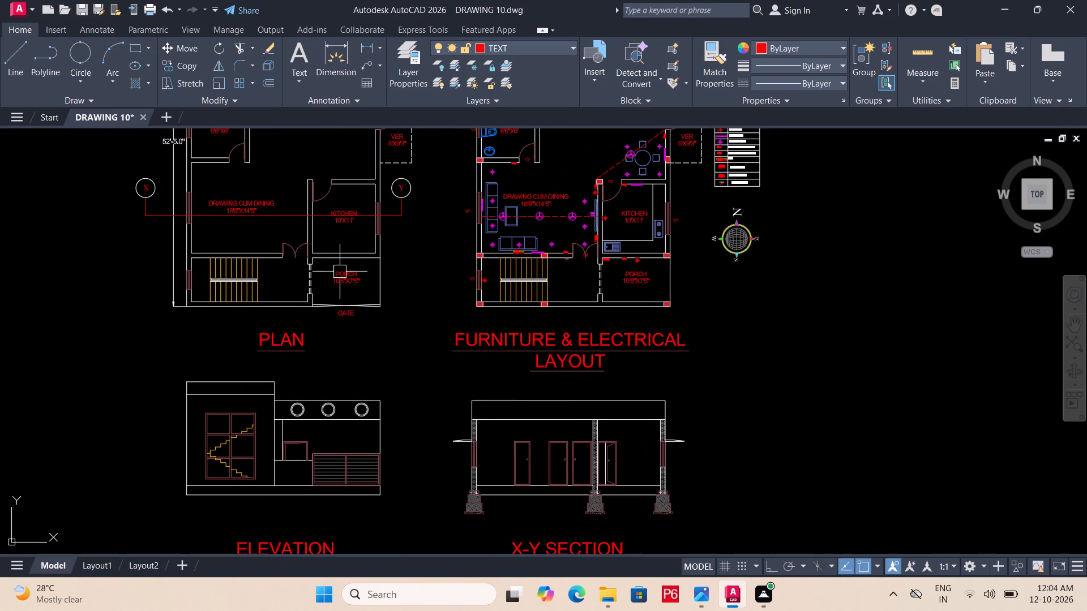
{"action": "left_click", "coordinate": [340, 276]}
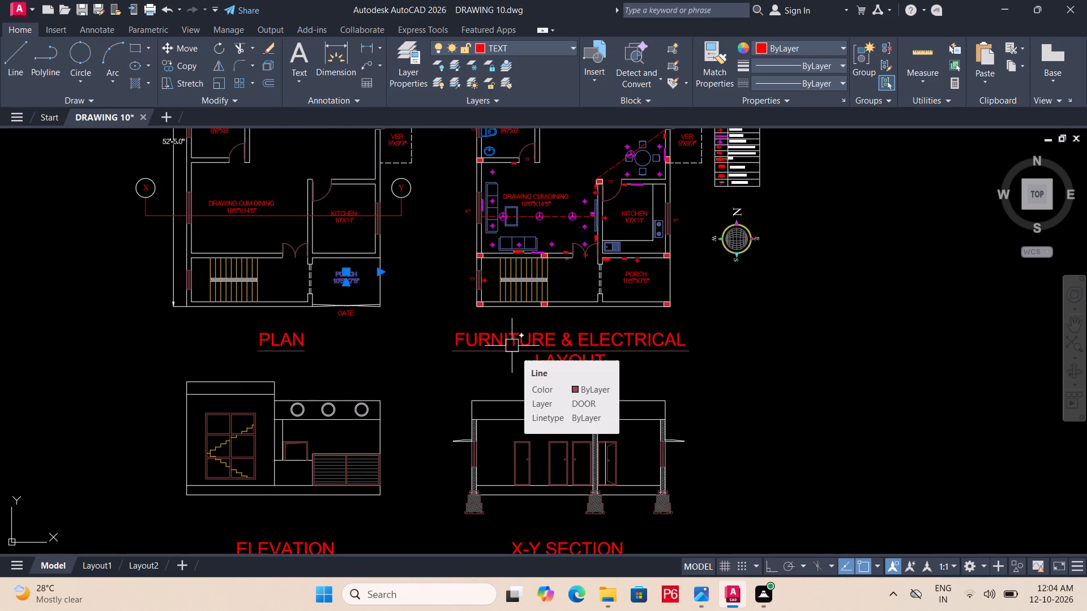
{"action": "type", "text": "COI"}
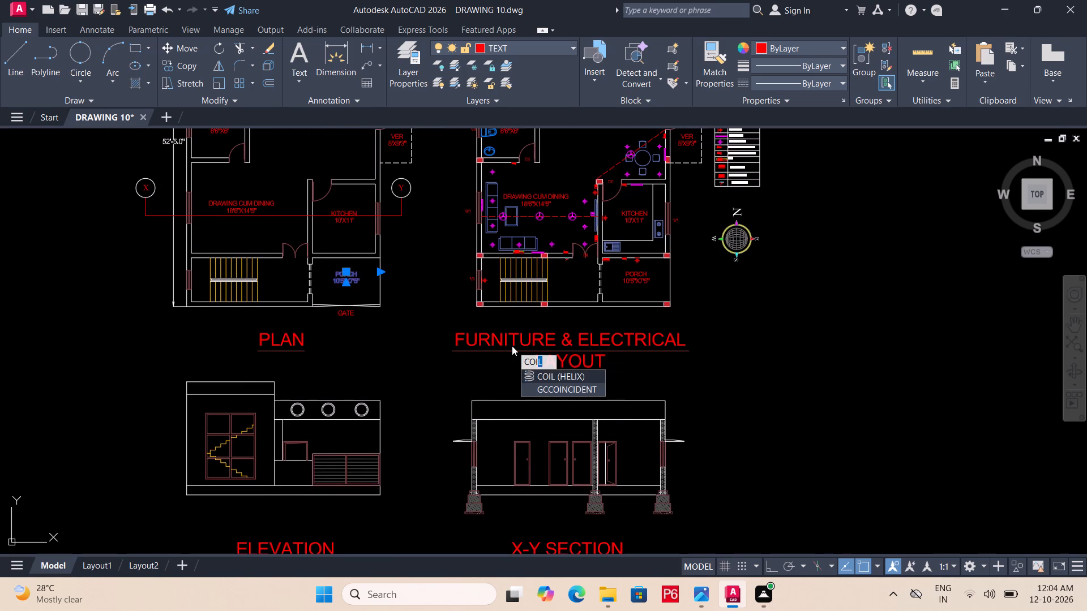
{"action": "key", "text": "BackSpace"}
{"action": "key", "text": "BackSpace"}
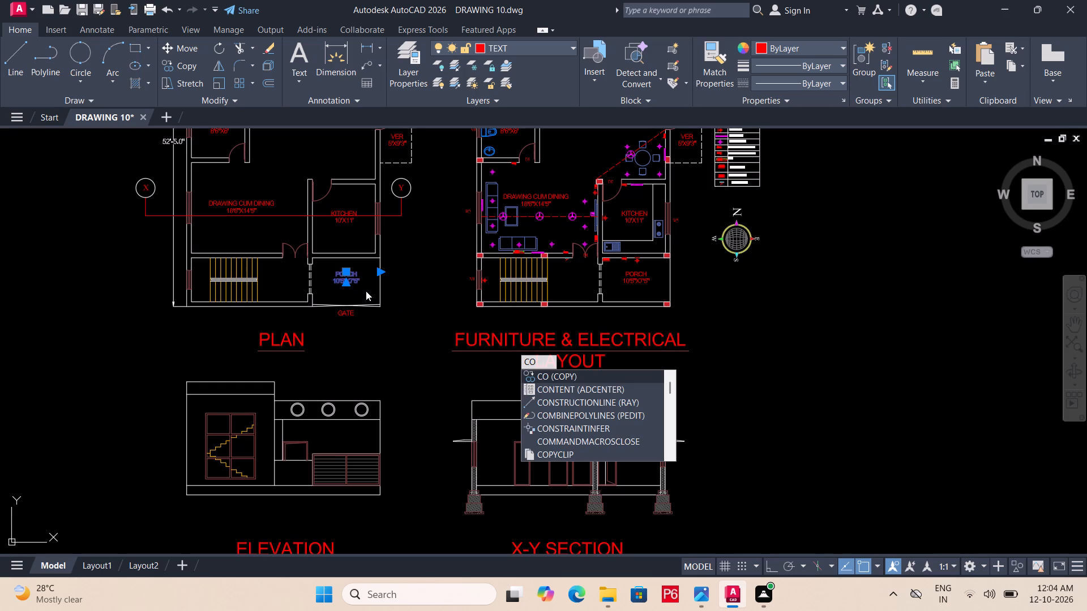
{"action": "key", "text": "space"}
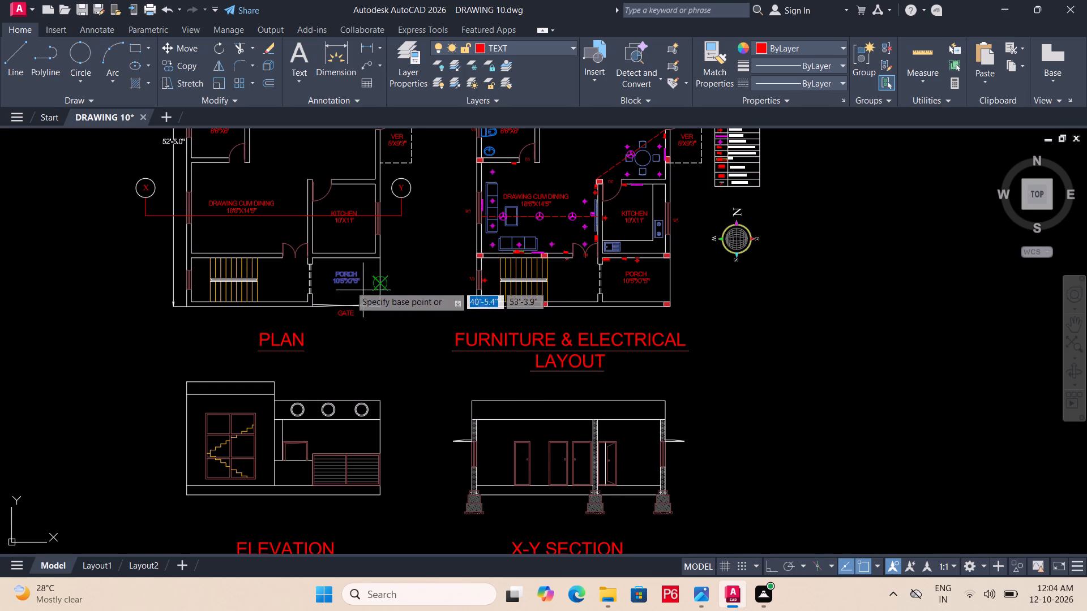
{"action": "left_click", "coordinate": [346, 282]}
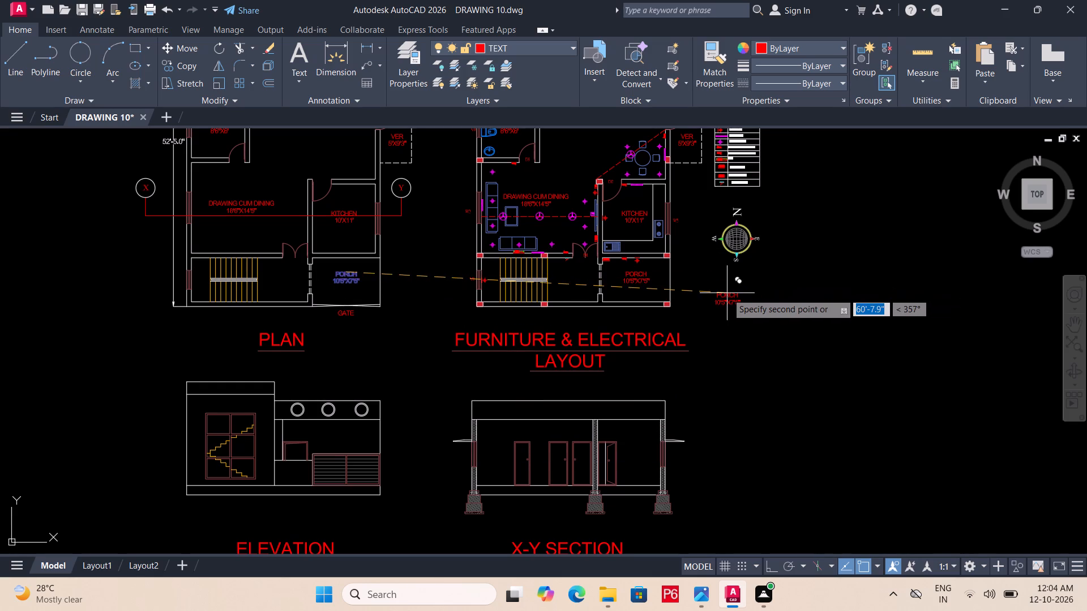
{"action": "left_click", "coordinate": [740, 293]}
{"action": "key", "text": "Escape"}
Replace the text of the copied PORCH label below the compass with the line "DRAW BY - ER." followed by the drafter's name.
{"action": "scroll", "coordinate": [746, 297], "scroll_direction": "up", "scroll_amount": 1}
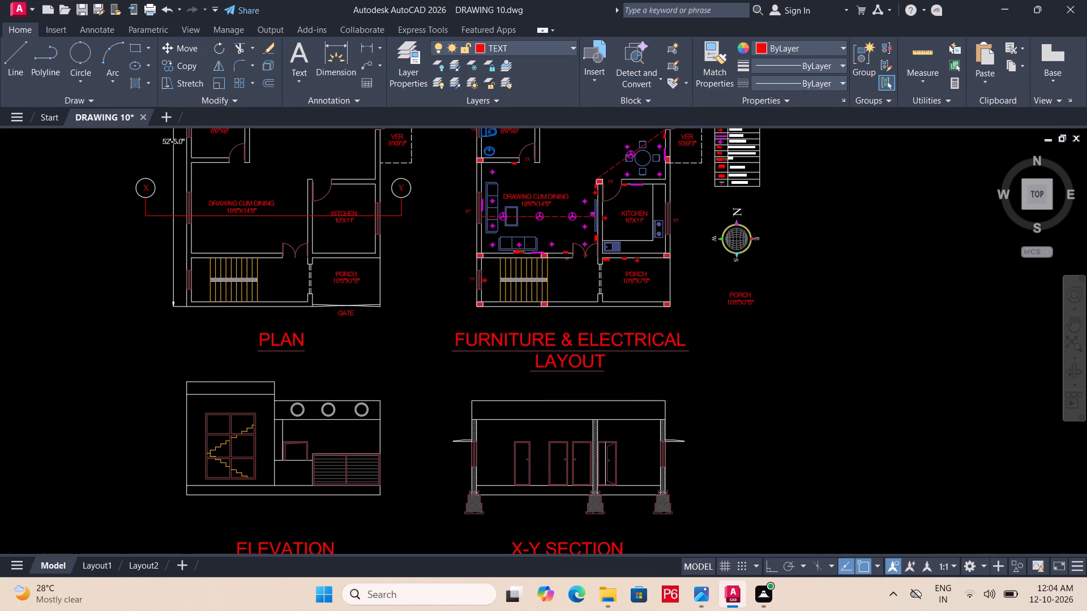
{"action": "scroll", "coordinate": [746, 297], "scroll_direction": "up", "scroll_amount": 1}
{"action": "double_click", "coordinate": [748, 299]}
{"action": "left_click", "coordinate": [774, 309]}
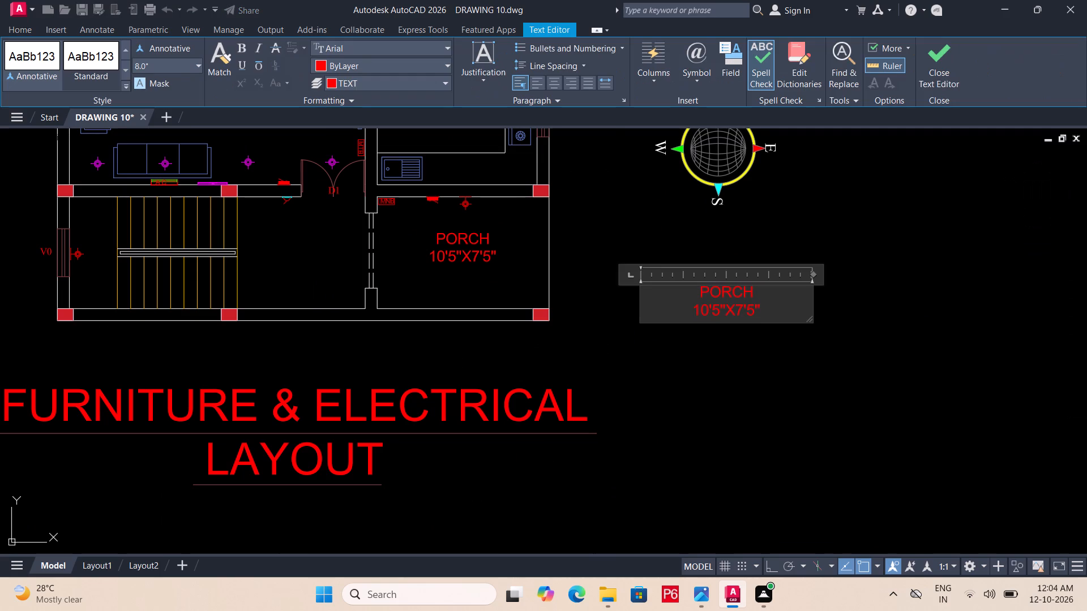
{"action": "key", "text": "BackSpace"}
{"action": "key", "text": "BackSpace"}
{"action": "key", "text": "BackSpace"}
{"action": "key", "text": "BackSpace"}
{"action": "key", "text": "BackSpace"}
{"action": "key", "text": "BackSpace"}
{"action": "key", "text": "BackSpace"}
{"action": "key", "text": "BackSpace"}
{"action": "key", "text": "BackSpace"}
{"action": "key", "text": "BackSpace"}
{"action": "key", "text": "BackSpace"}
{"action": "key", "text": "BackSpace"}
{"action": "key", "text": "BackSpace"}
{"action": "key", "text": "BackSpace"}
{"action": "key", "text": "BackSpace"}
{"action": "key", "text": "BackSpace"}
{"action": "key", "text": "BackSpace"}
{"action": "key", "text": "BackSpace"}
{"action": "key", "text": "BackSpace"}
{"action": "key", "text": "BackSpace"}
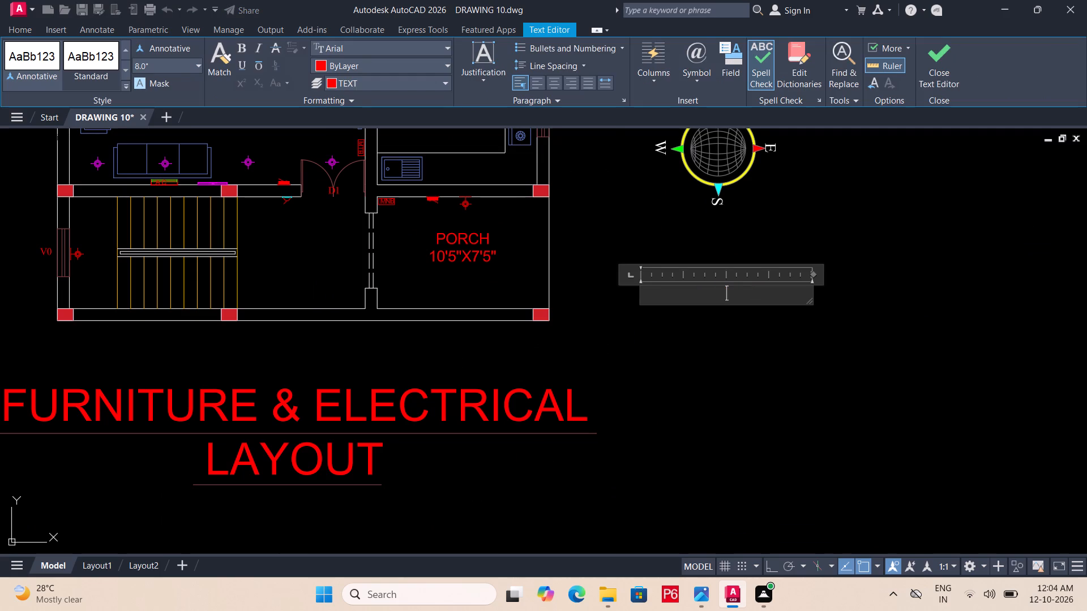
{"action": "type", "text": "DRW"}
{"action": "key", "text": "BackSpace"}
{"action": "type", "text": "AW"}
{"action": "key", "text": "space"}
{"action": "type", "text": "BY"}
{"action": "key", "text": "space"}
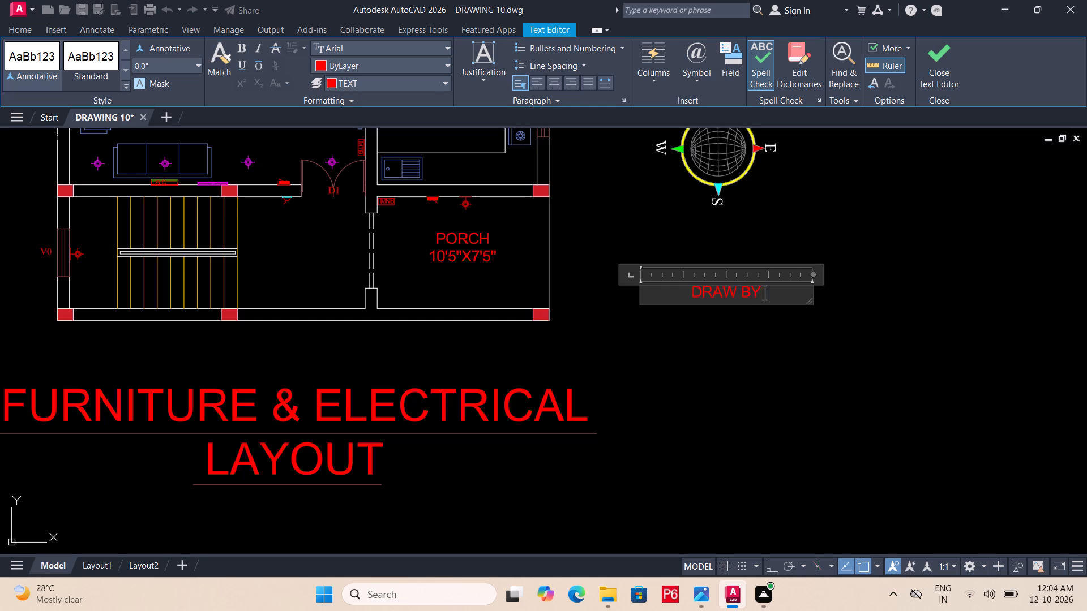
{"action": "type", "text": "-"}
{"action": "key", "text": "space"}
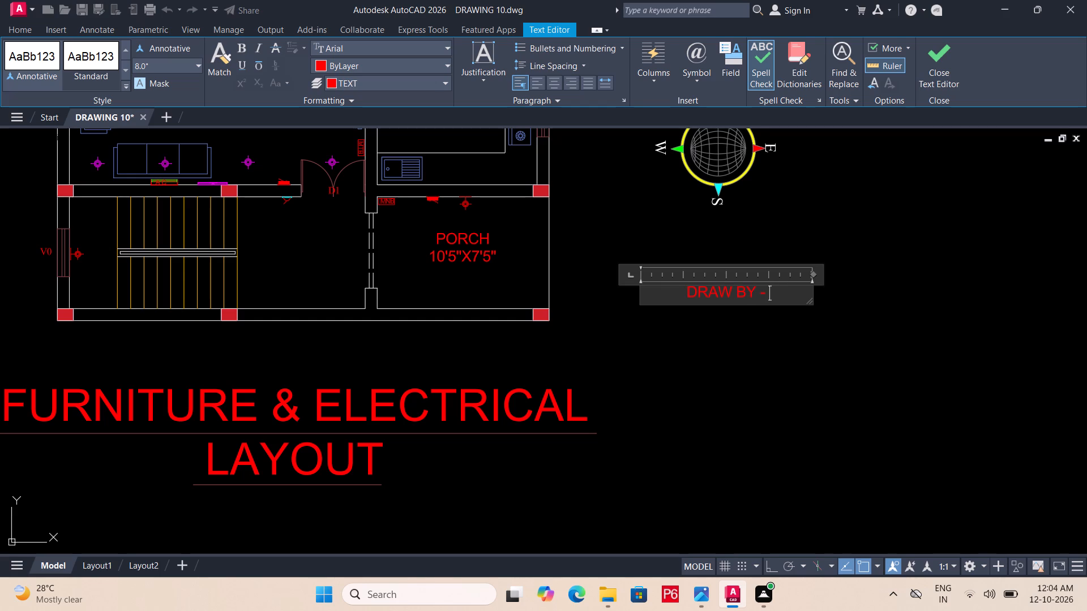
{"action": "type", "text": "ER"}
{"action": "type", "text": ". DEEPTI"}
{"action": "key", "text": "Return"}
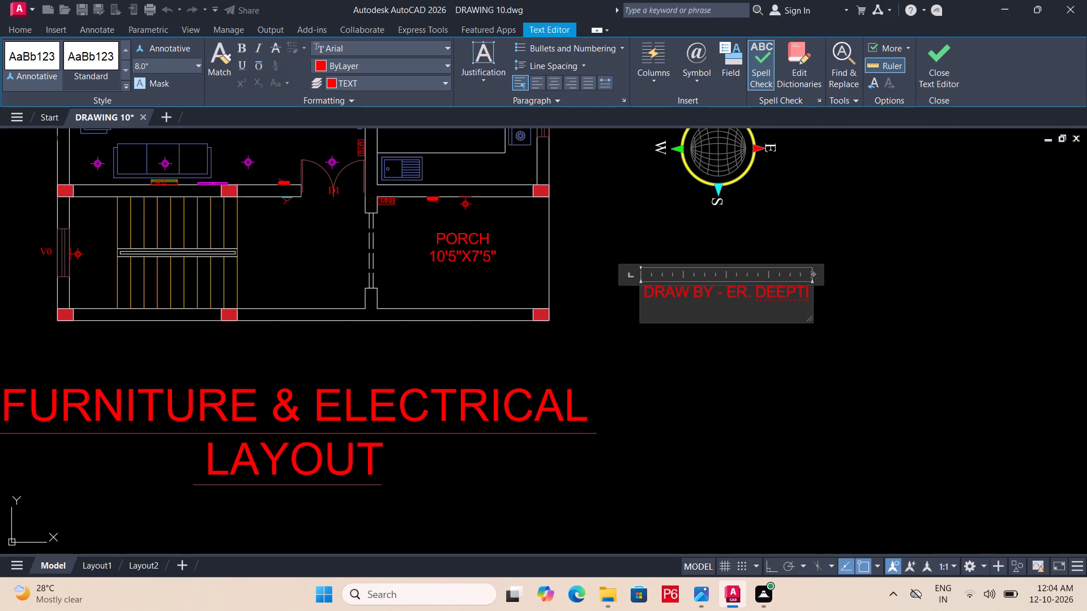
Add "CIVIL ENGINEERING" as the second line of the credit note and finish editing the text.
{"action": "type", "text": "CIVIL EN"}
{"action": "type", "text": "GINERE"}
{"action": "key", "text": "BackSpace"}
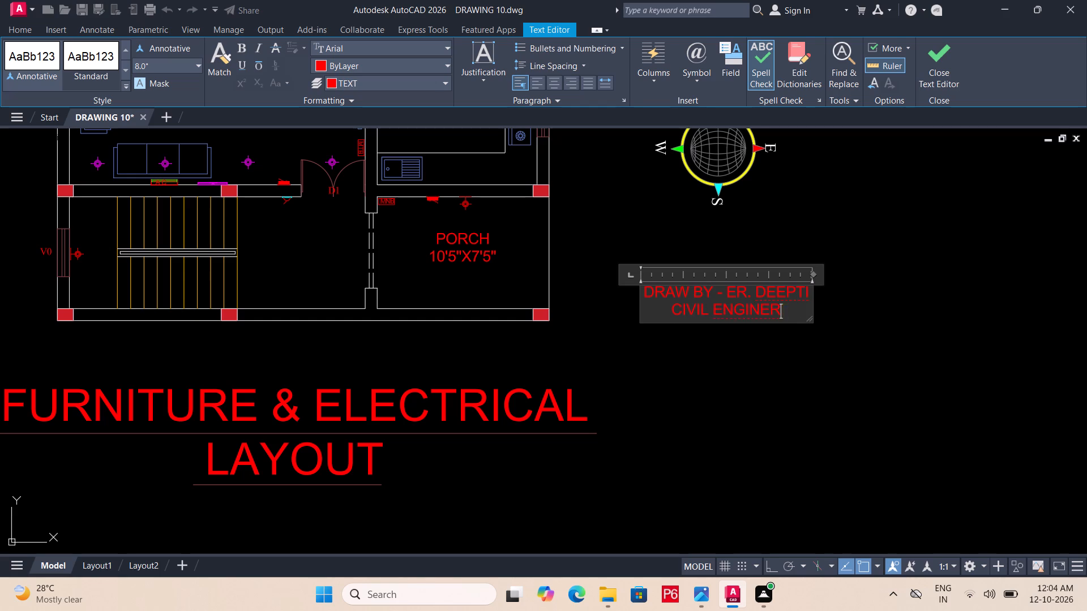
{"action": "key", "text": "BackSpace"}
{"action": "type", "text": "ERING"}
{"action": "double_click", "coordinate": [857, 363]}
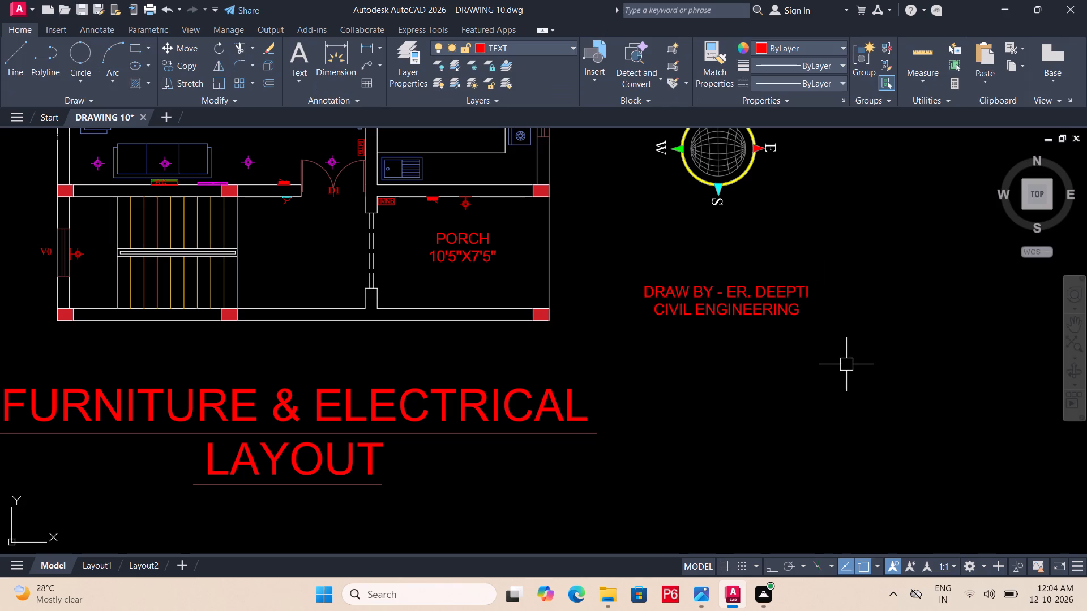
Save the drawing.
{"action": "key", "text": "ctrl+s"}
{"action": "key", "text": "ctrl+s"}
{"action": "key", "text": "ctrl+s"}
{"action": "key", "text": "ctrl+s"}
{"action": "key", "text": "ctrl+s"}
Move the "DRAW BY" credit note below the compass to layer 0.
{"action": "scroll", "coordinate": [802, 362], "scroll_direction": "down", "scroll_amount": 3, "text": "ctrl"}
{"action": "middle_click_drag", "start_coordinate": [765, 360], "coordinate": [750, 347]}
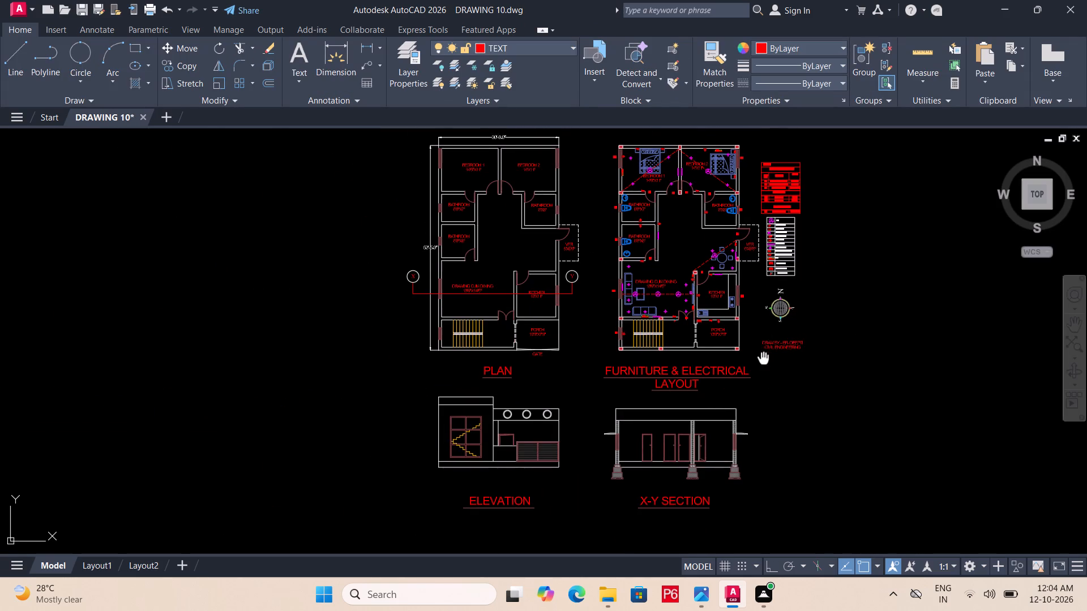
{"action": "middle_click_drag", "start_coordinate": [750, 347], "coordinate": [718, 370]}
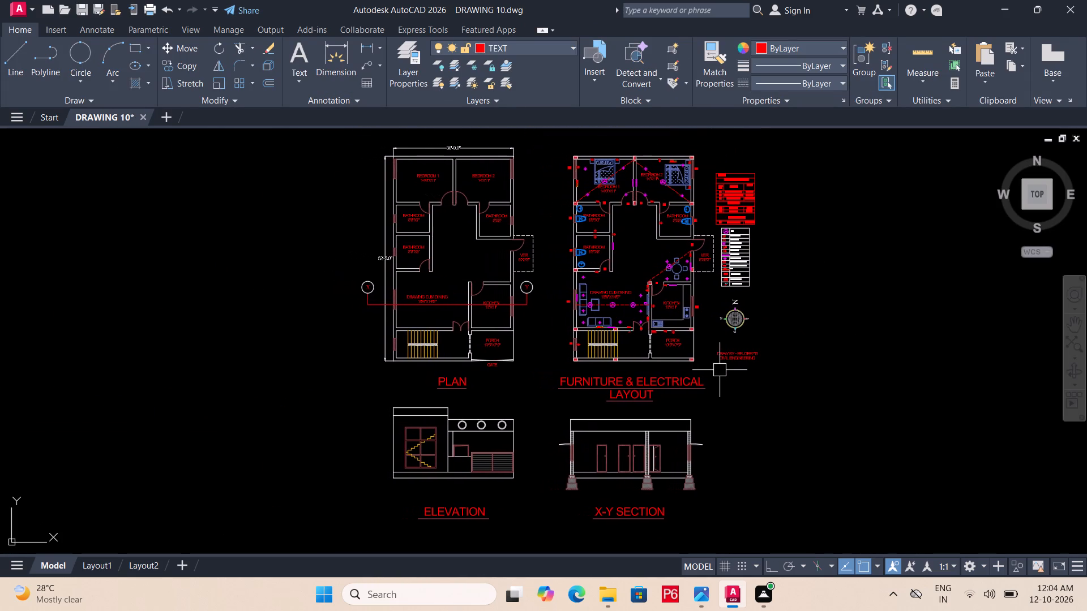
{"action": "scroll", "coordinate": [726, 352], "scroll_direction": "up", "scroll_amount": 3}
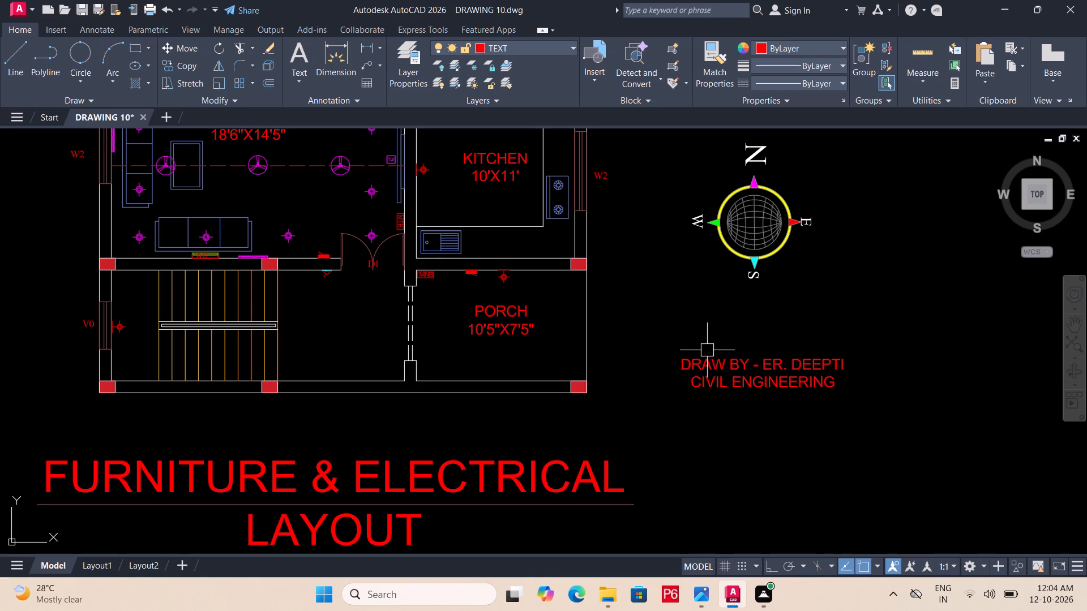
{"action": "left_click_drag", "start_coordinate": [665, 345], "coordinate": [674, 345]}
{"action": "double_click", "coordinate": [901, 416]}
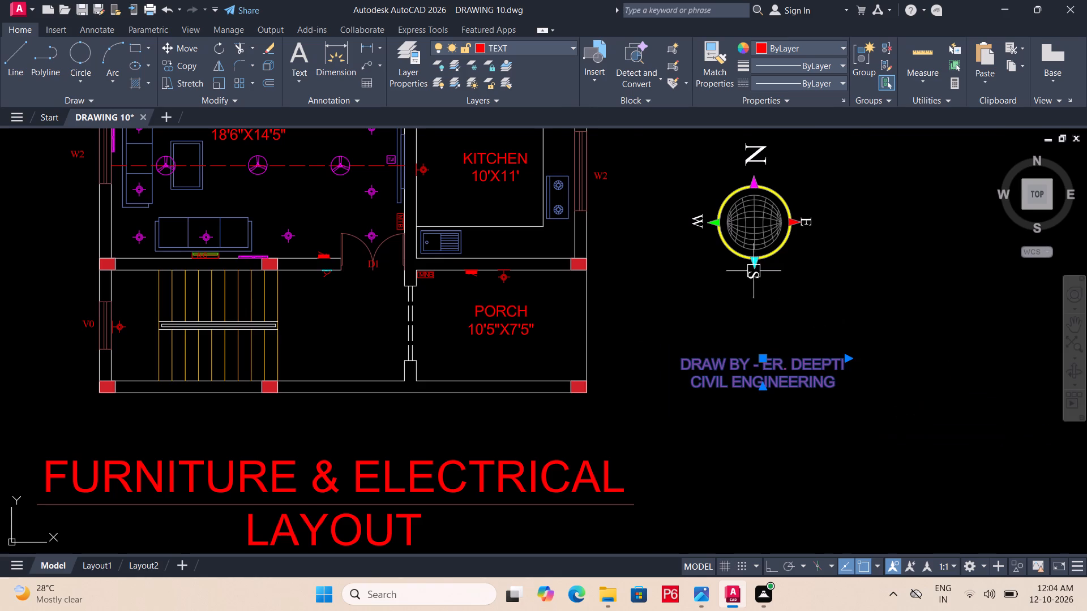
{"action": "double_click", "coordinate": [568, 53]}
{"action": "left_click", "coordinate": [546, 51]}
{"action": "left_click", "coordinate": [528, 68]}
{"action": "scroll", "coordinate": [721, 371], "scroll_direction": "down", "scroll_amount": 2}
{"action": "middle_click_drag", "start_coordinate": [725, 377], "coordinate": [729, 382]}
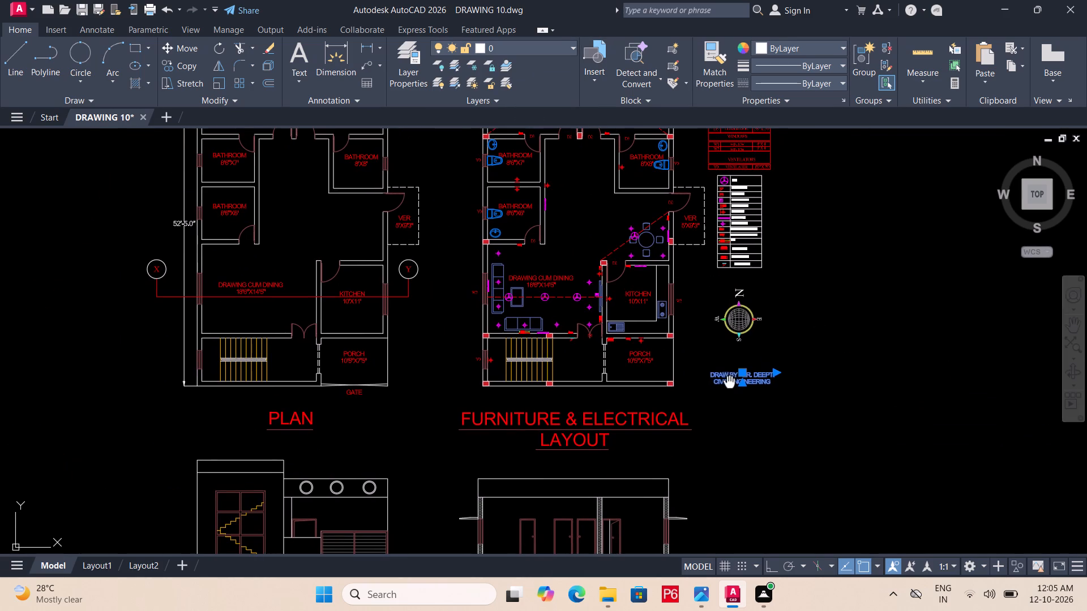
Save the drawing with the credit note's layer change.
{"action": "key", "text": "ctrl+s"}
{"action": "key", "text": "ctrl+s"}
{"action": "key", "text": "ctrl+s"}
Set up a plot from the previous plot's settings, with a plot window enclosing both plans, elevation, section, schedules, compass and credit note.
{"action": "scroll", "coordinate": [729, 382], "scroll_direction": "down", "scroll_amount": 2}
{"action": "middle_click_drag", "start_coordinate": [729, 382], "coordinate": [722, 334]}
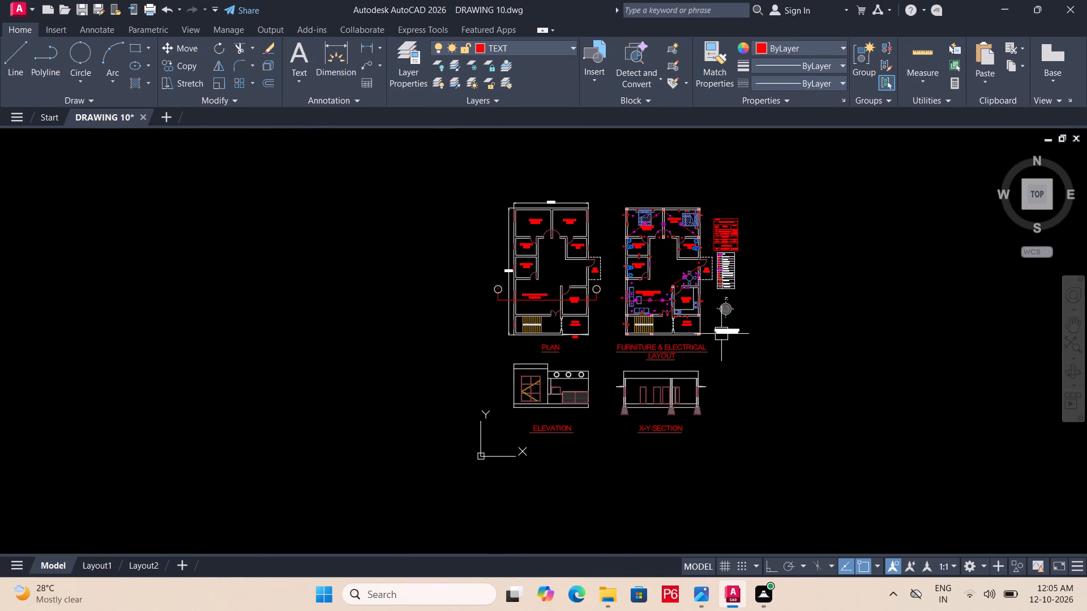
{"action": "key", "text": "ctrl+p"}
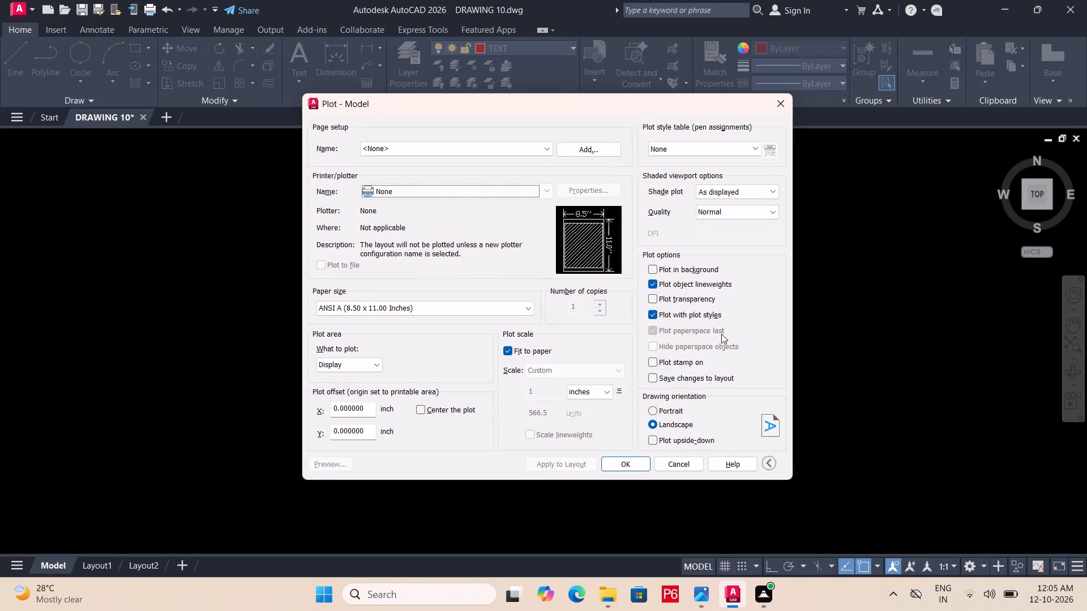
{"action": "left_click", "coordinate": [414, 151]}
{"action": "left_click", "coordinate": [438, 168]}
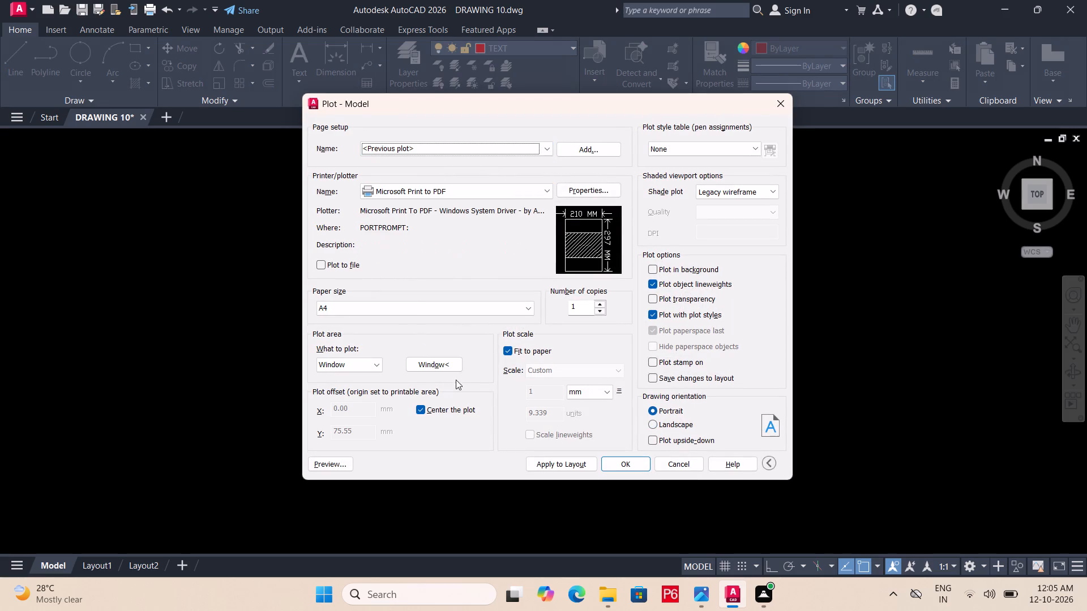
{"action": "left_click", "coordinate": [453, 370]}
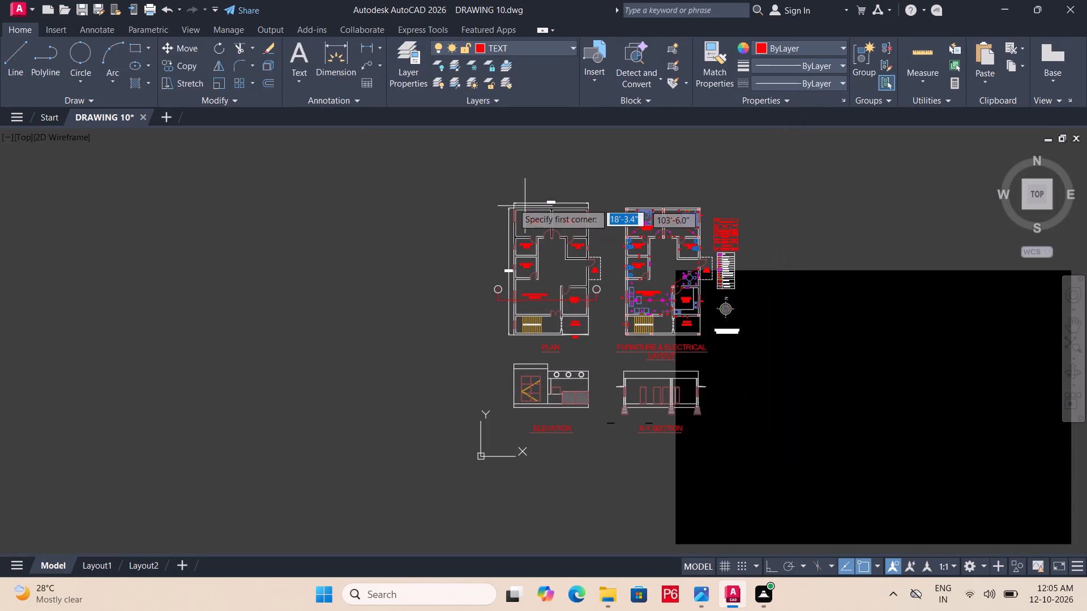
{"action": "left_click", "coordinate": [484, 196]}
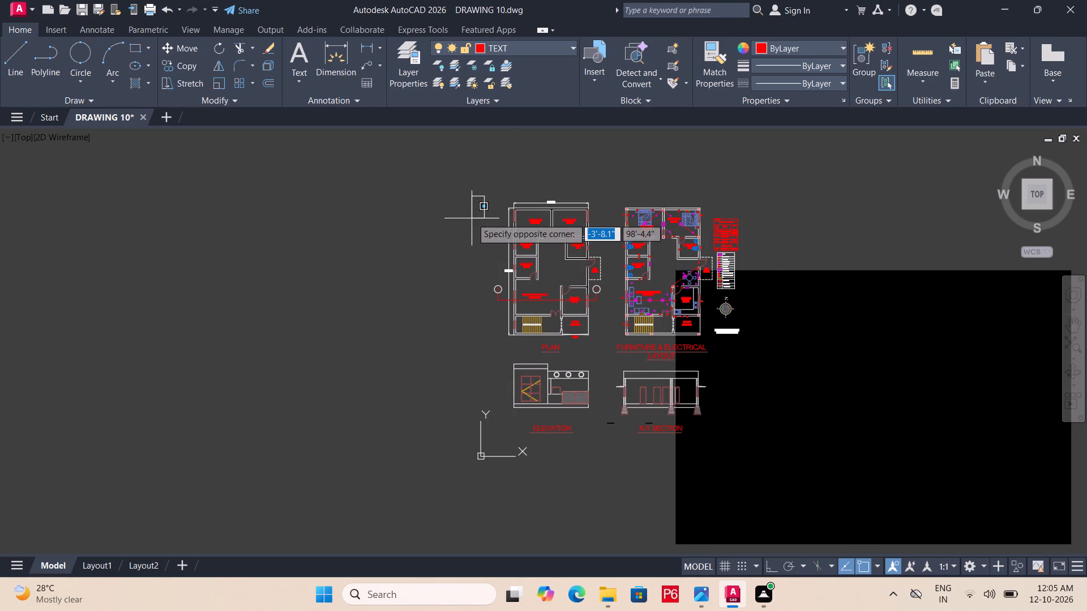
{"action": "key", "text": "Escape"}
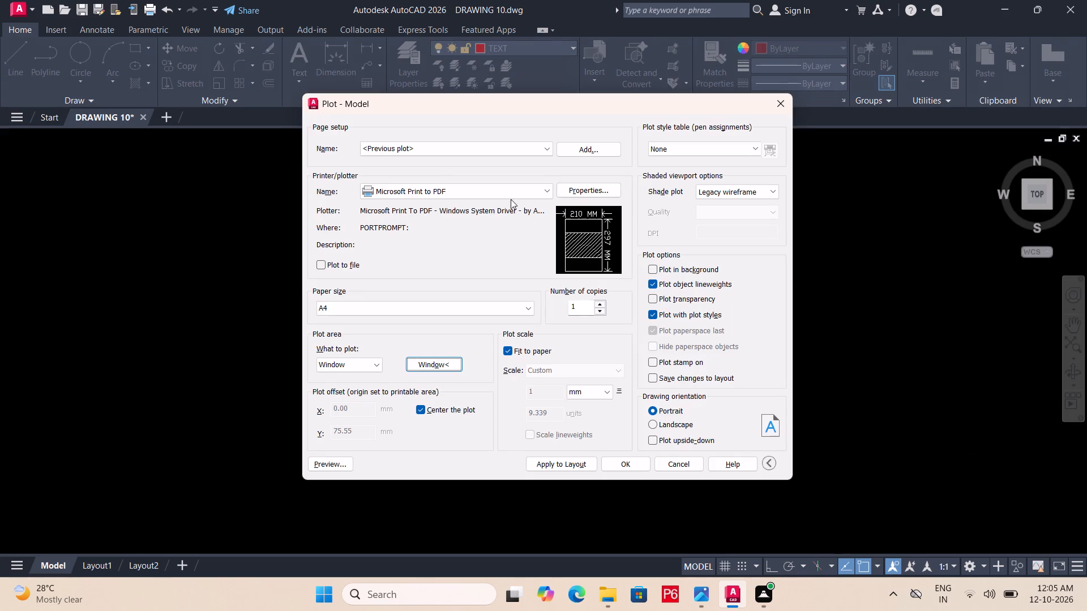
{"action": "left_click", "coordinate": [438, 364]}
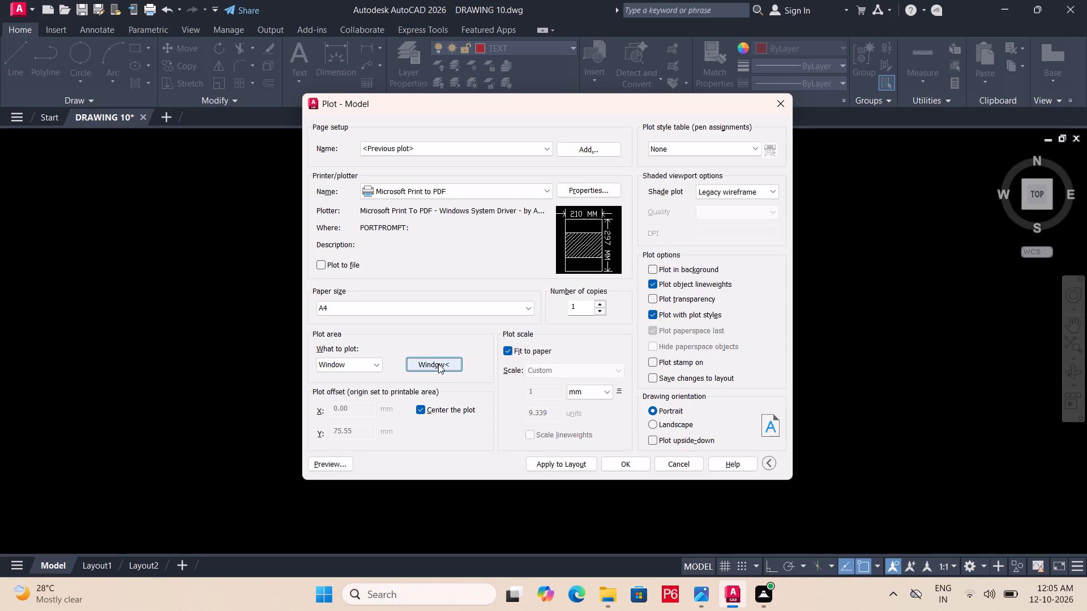
{"action": "scroll", "coordinate": [611, 369], "scroll_direction": "up", "scroll_amount": 2}
{"action": "scroll", "coordinate": [611, 371], "scroll_direction": "down", "scroll_amount": 1}
{"action": "middle_click_drag", "start_coordinate": [609, 377], "coordinate": [608, 406]}
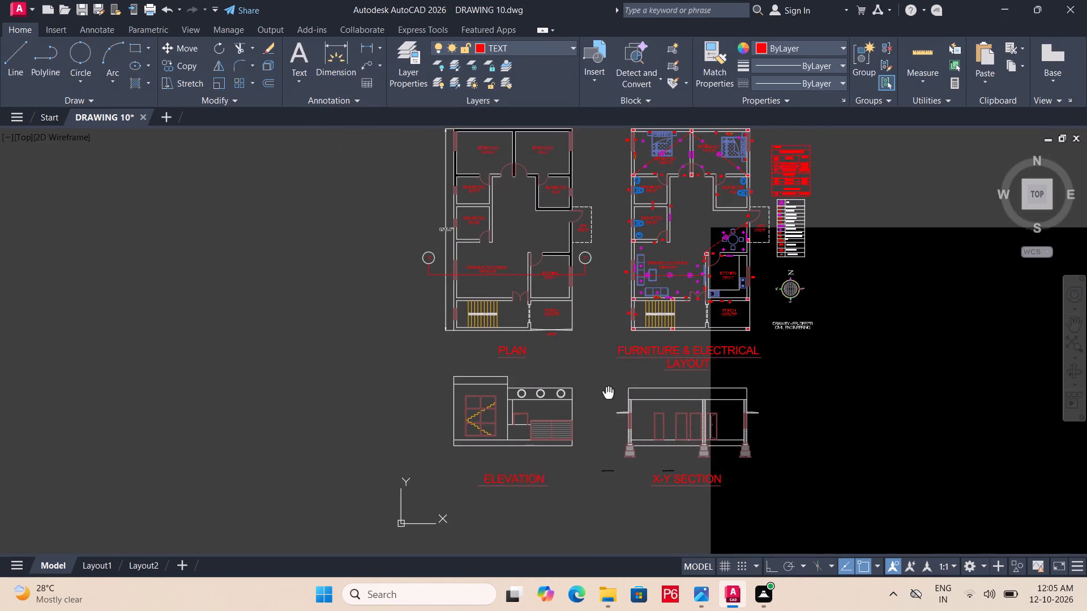
{"action": "middle_click_drag", "start_coordinate": [608, 406], "coordinate": [610, 430]}
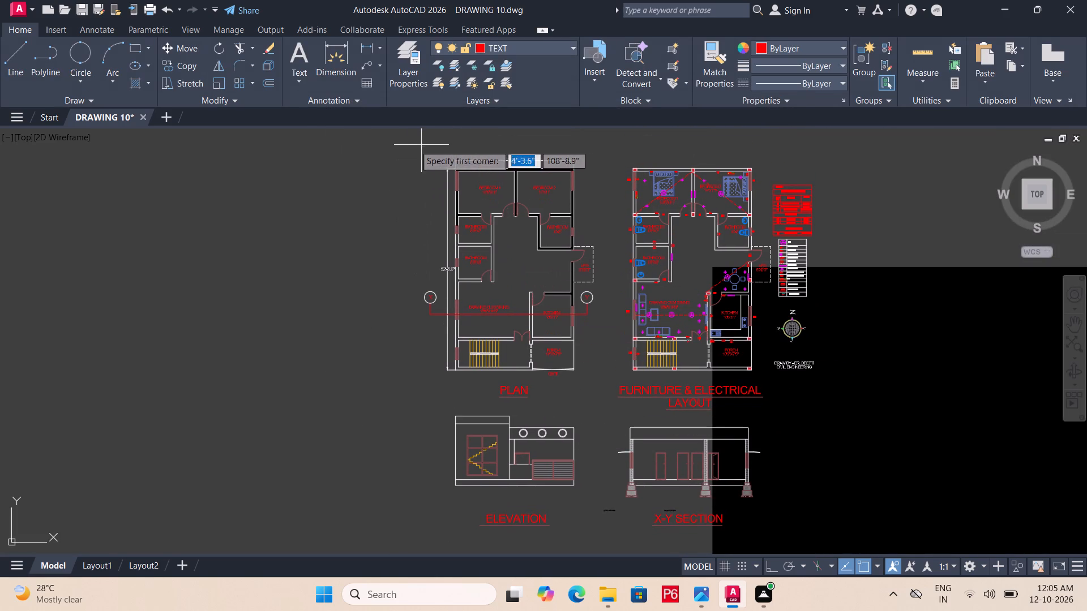
{"action": "left_click", "coordinate": [410, 145]}
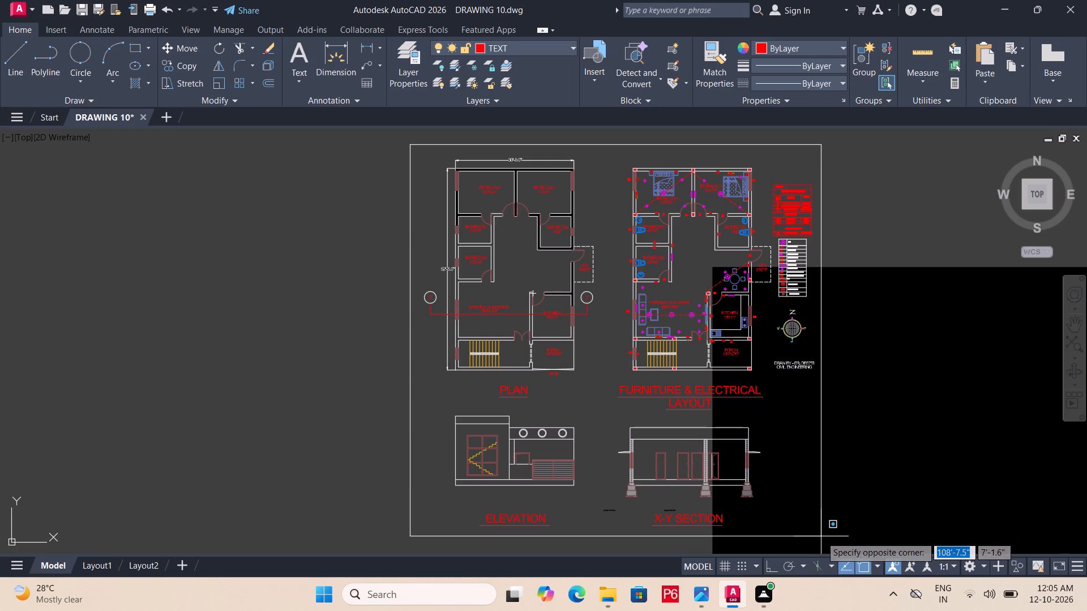
{"action": "left_click", "coordinate": [821, 536]}
Preview the sheet and plot it to a PDF named "DRAWING 10 PDF" in the cad folder.
{"action": "left_click", "coordinate": [348, 462]}
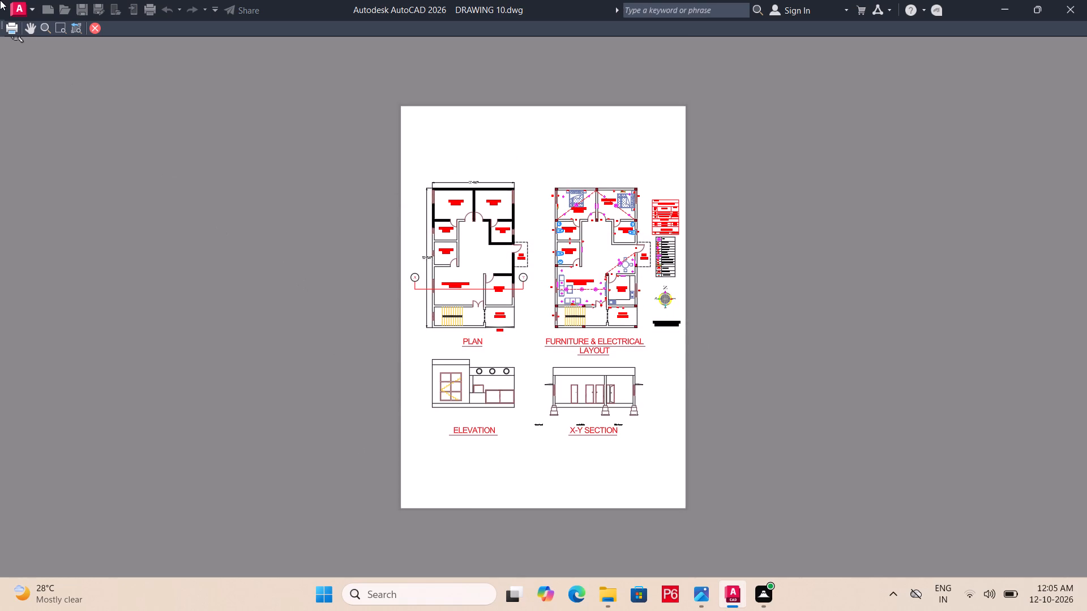
{"action": "left_click", "coordinate": [13, 32]}
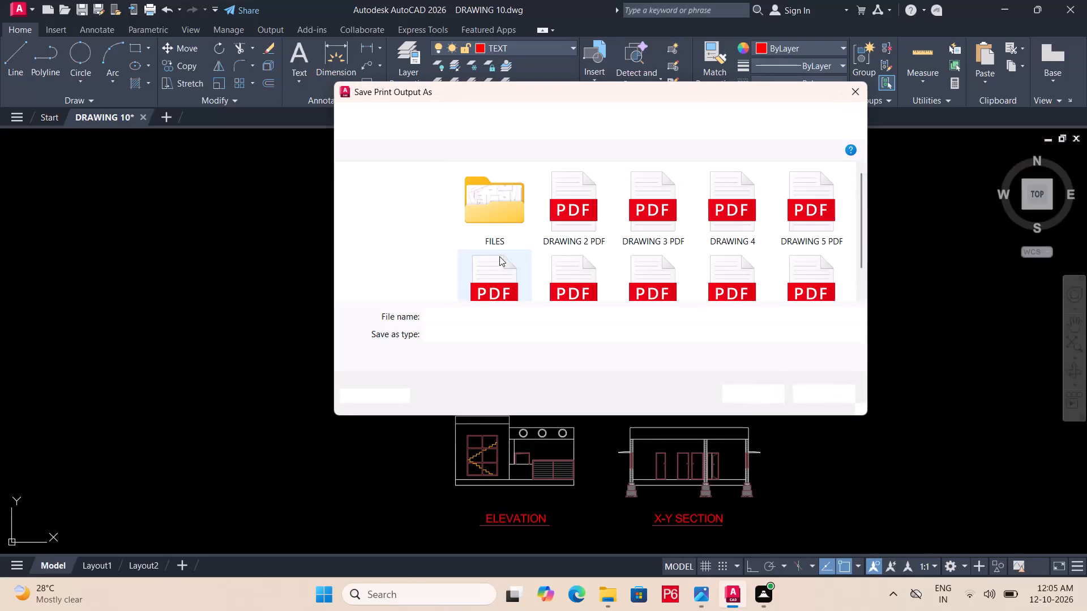
{"action": "scroll", "coordinate": [404, 229], "scroll_direction": "down", "scroll_amount": 3}
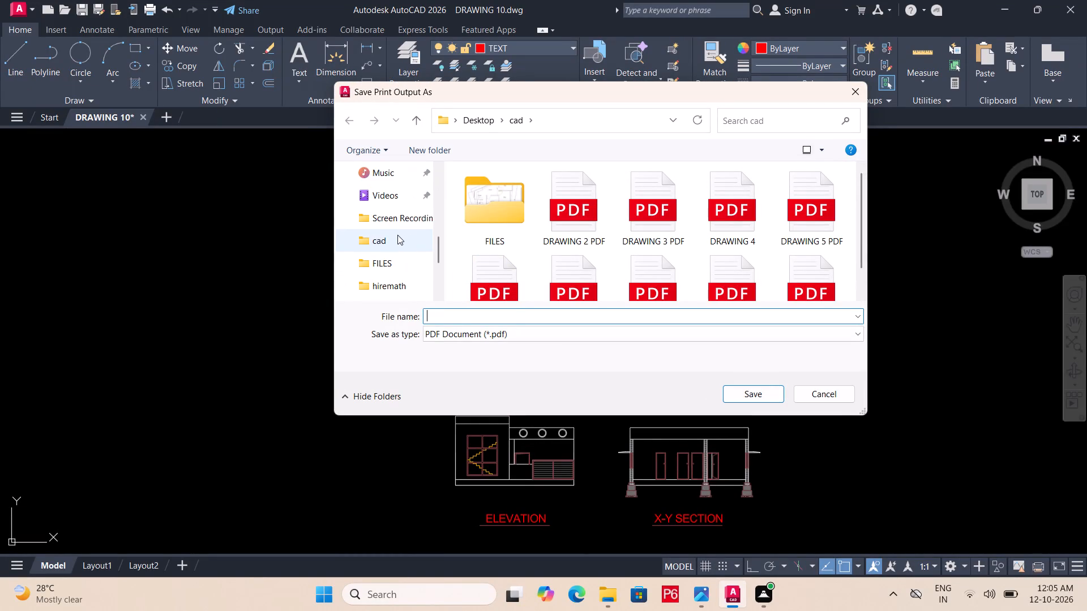
{"action": "scroll", "coordinate": [395, 242], "scroll_direction": "down", "scroll_amount": 4}
{"action": "scroll", "coordinate": [388, 218], "scroll_direction": "up", "scroll_amount": 1}
{"action": "left_click", "coordinate": [387, 192]}
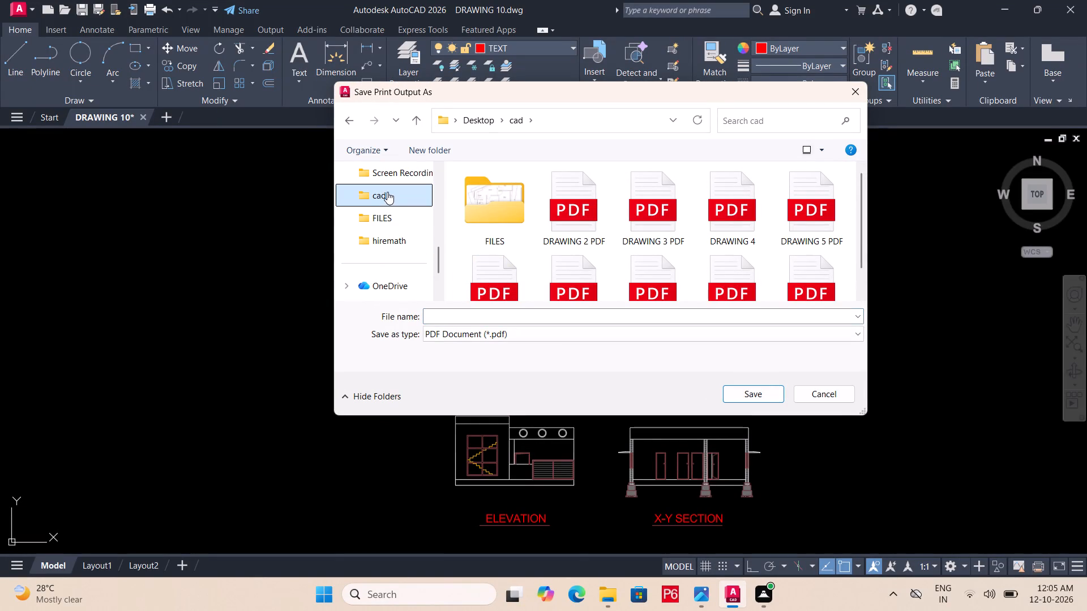
{"action": "left_click", "coordinate": [387, 192]}
{"action": "left_click", "coordinate": [387, 192]}
{"action": "left_click", "coordinate": [510, 312]}
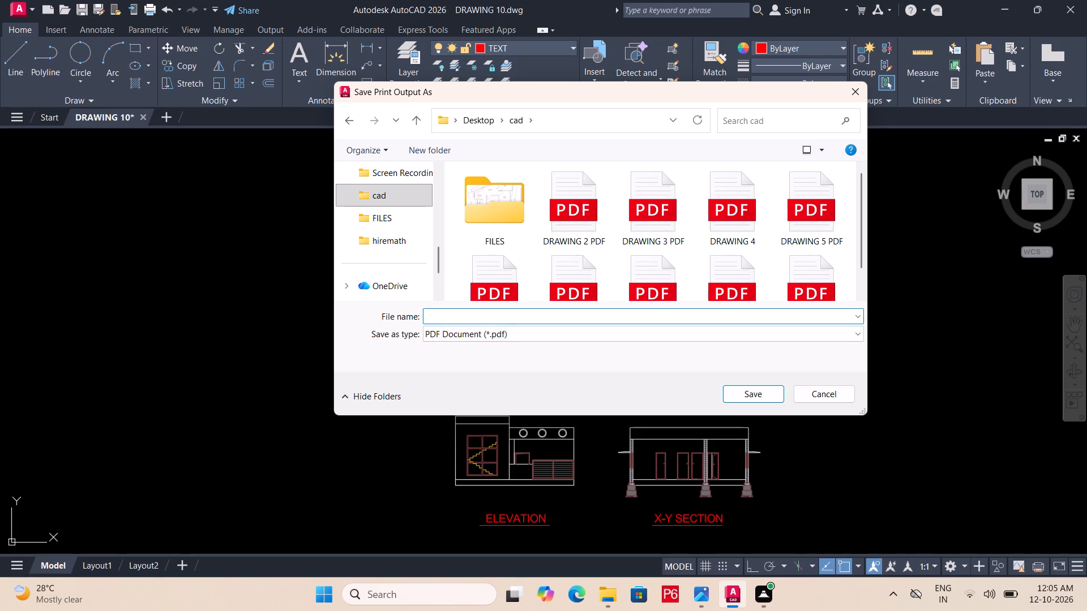
{"action": "key", "text": "d"}
{"action": "type", "text": "RAWING"}
{"action": "key", "text": "space"}
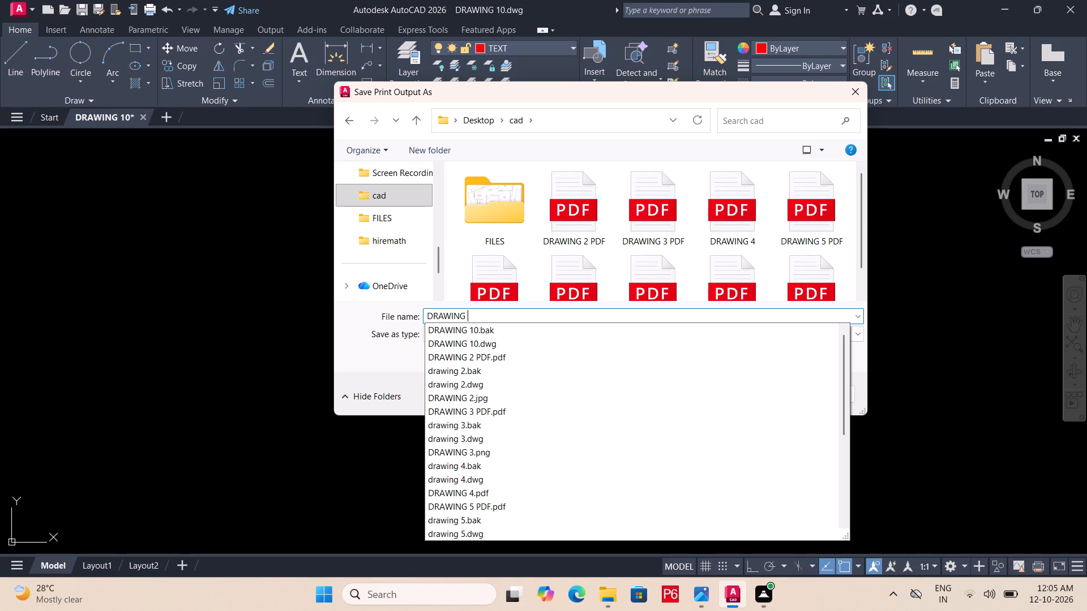
{"action": "type", "text": "10"}
{"action": "key", "text": "space"}
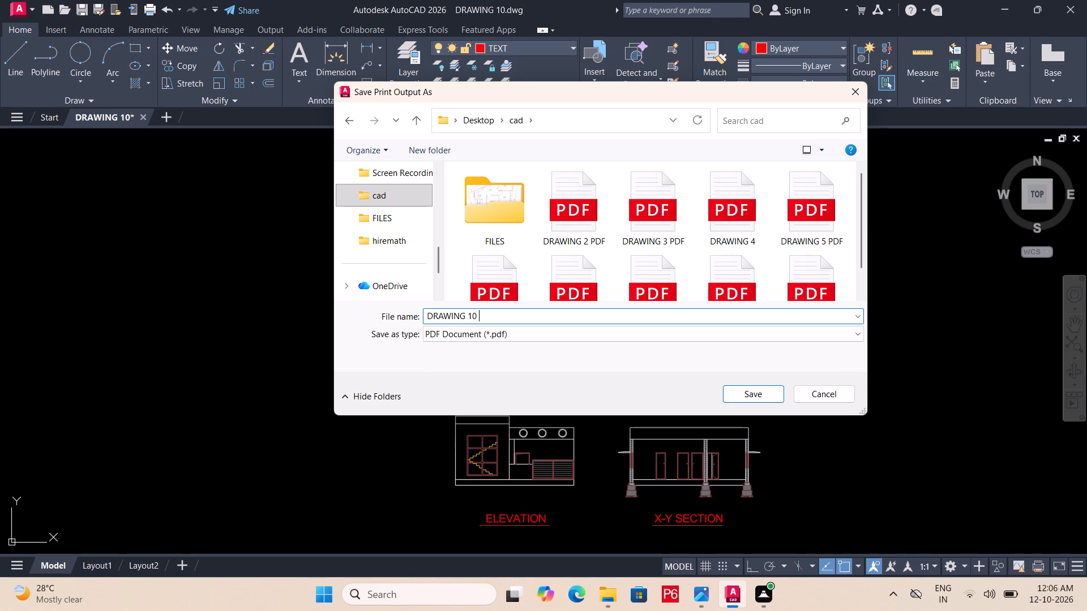
{"action": "type", "text": "PDF"}
{"action": "left_click", "coordinate": [737, 393]}
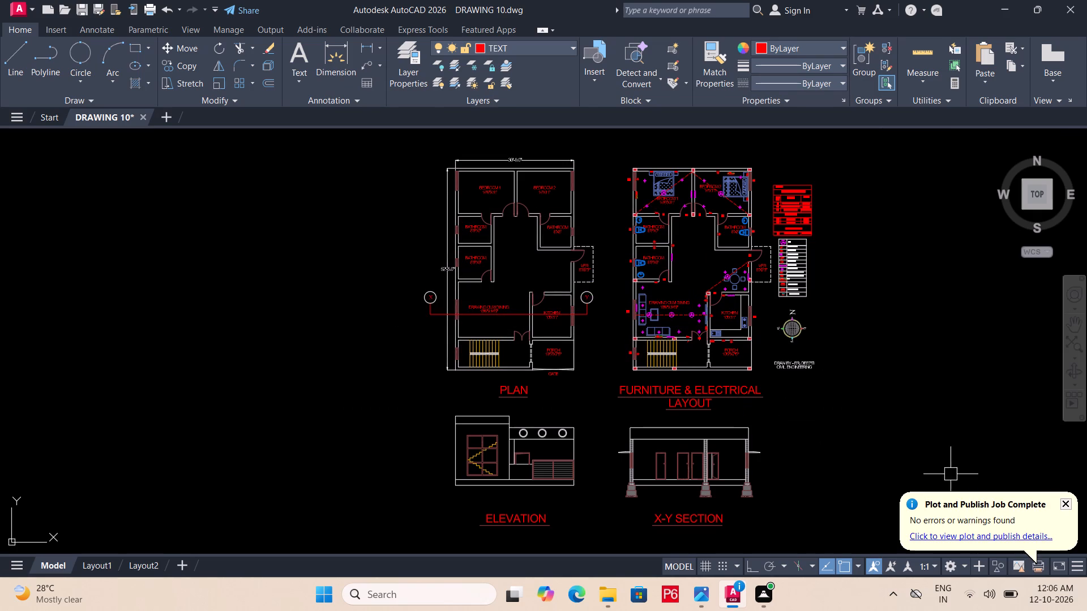
{"action": "left_click", "coordinate": [1069, 505]}
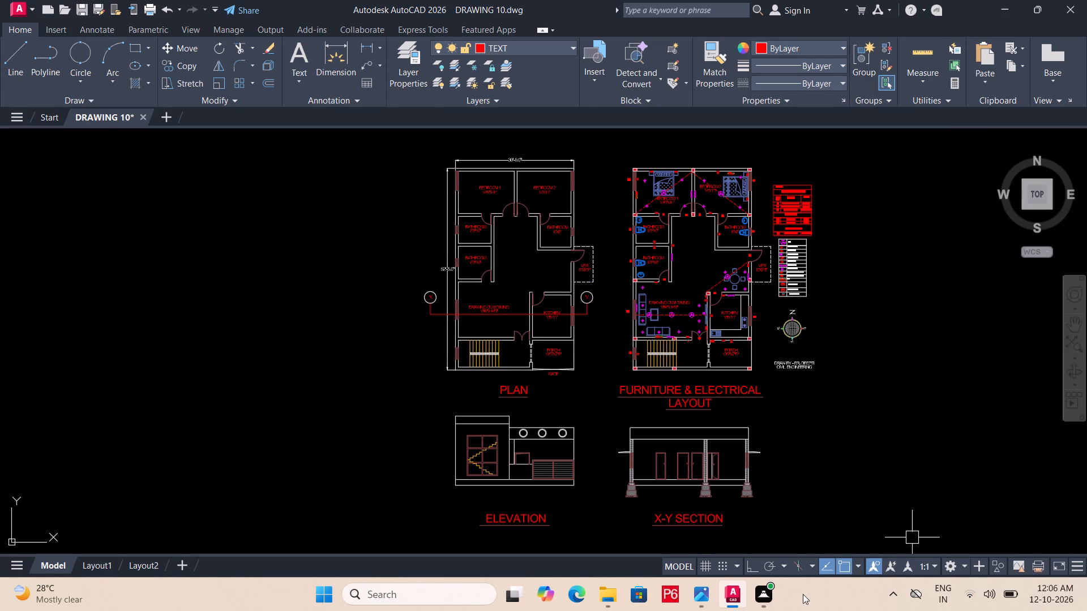